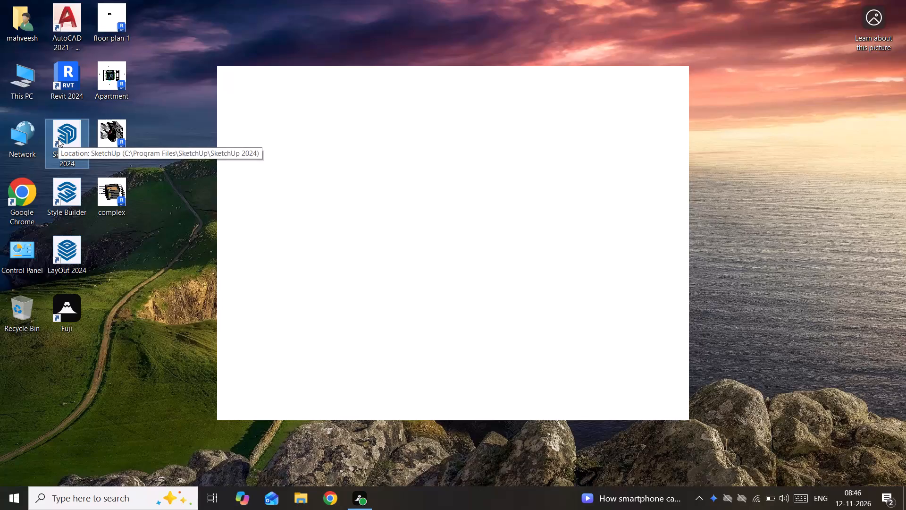
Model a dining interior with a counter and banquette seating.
Launch SketchUp 2024 from the desktop.
{"action": "double_click", "coordinate": [58, 139]}
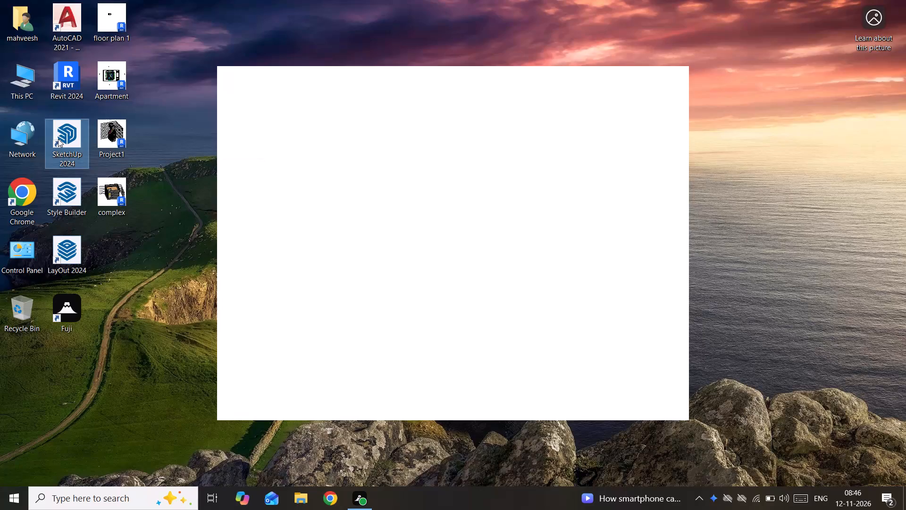
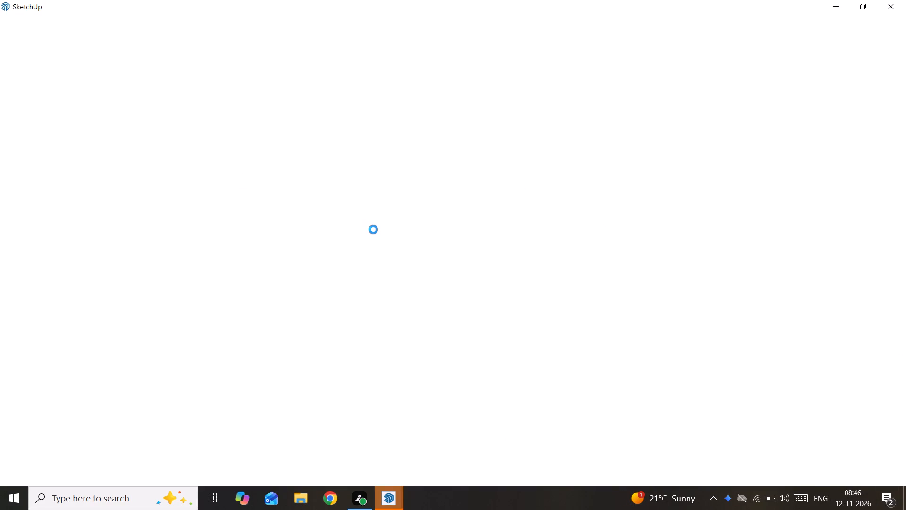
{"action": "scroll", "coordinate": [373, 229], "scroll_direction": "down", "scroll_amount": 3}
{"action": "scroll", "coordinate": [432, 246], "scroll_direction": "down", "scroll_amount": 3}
Close the blank SketchUp window that is covering the desktop.
{"action": "left_click", "coordinate": [886, 8]}
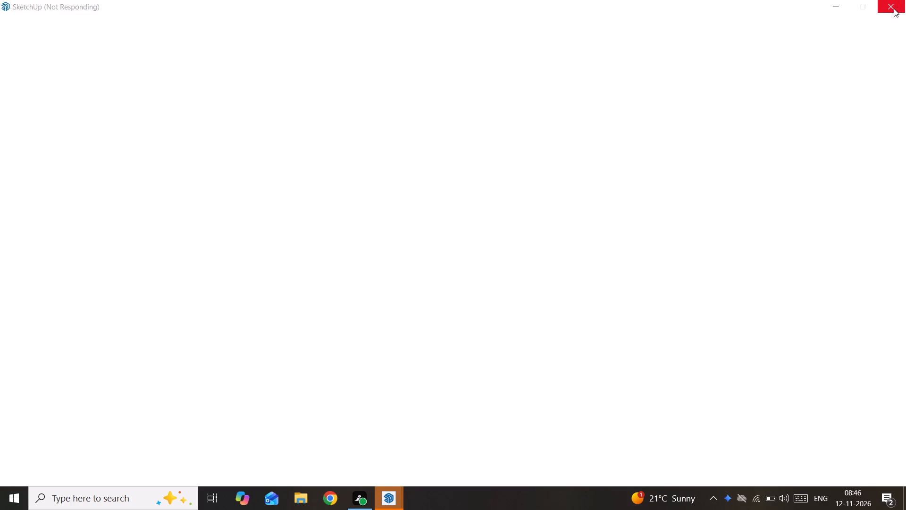
{"action": "left_click", "coordinate": [894, 8]}
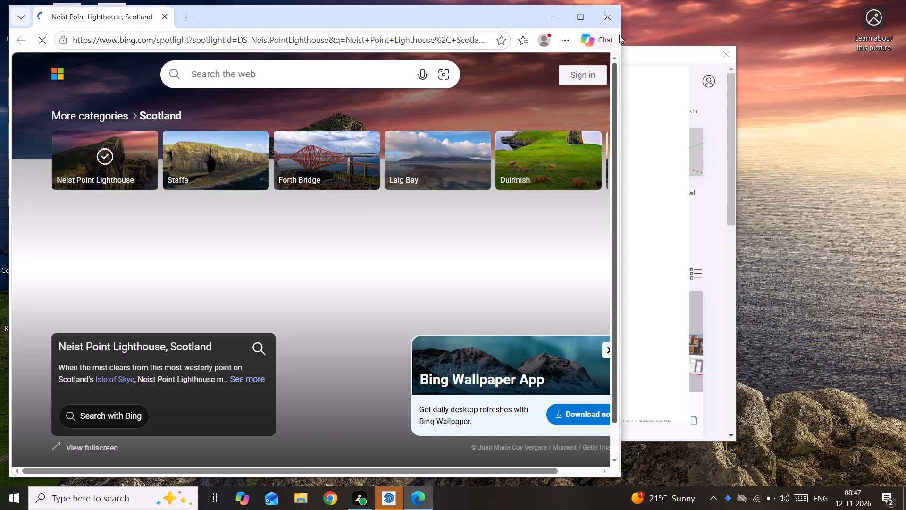
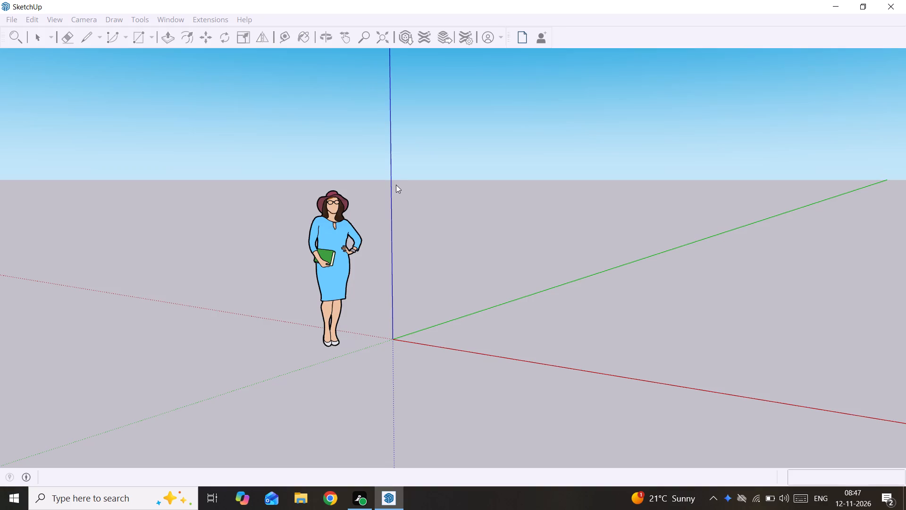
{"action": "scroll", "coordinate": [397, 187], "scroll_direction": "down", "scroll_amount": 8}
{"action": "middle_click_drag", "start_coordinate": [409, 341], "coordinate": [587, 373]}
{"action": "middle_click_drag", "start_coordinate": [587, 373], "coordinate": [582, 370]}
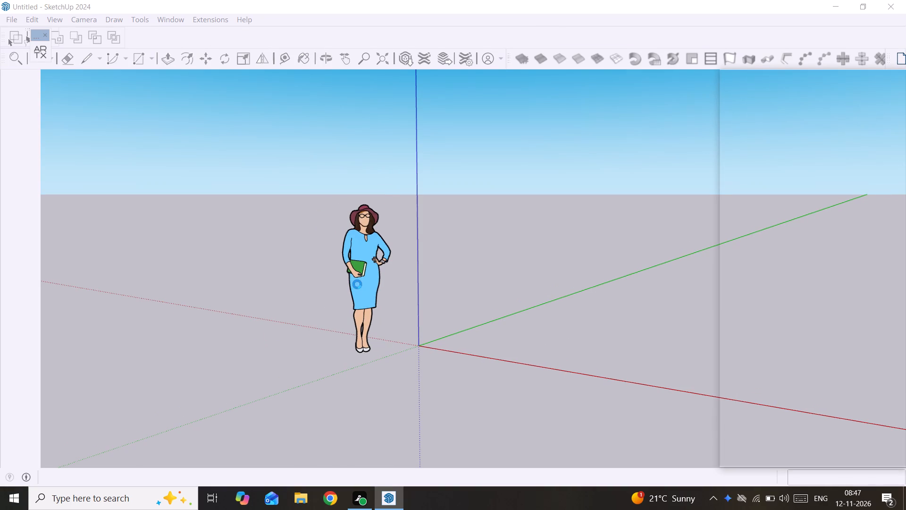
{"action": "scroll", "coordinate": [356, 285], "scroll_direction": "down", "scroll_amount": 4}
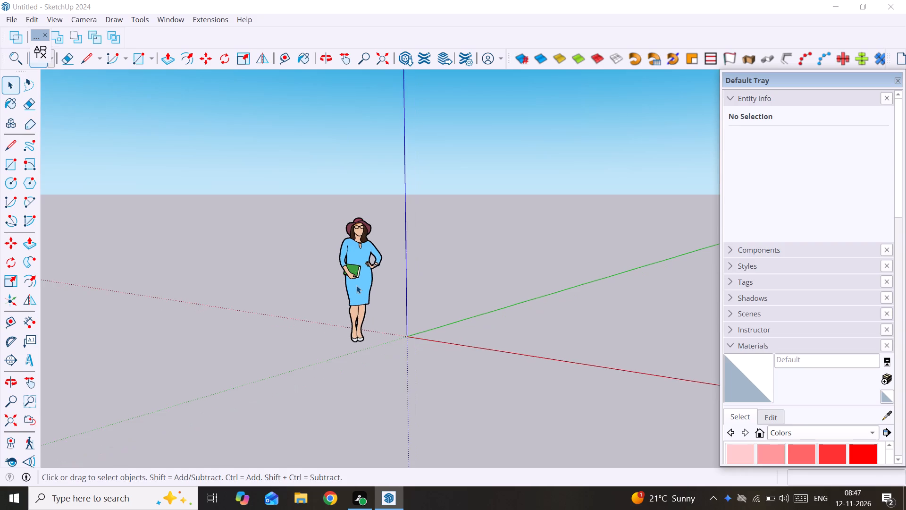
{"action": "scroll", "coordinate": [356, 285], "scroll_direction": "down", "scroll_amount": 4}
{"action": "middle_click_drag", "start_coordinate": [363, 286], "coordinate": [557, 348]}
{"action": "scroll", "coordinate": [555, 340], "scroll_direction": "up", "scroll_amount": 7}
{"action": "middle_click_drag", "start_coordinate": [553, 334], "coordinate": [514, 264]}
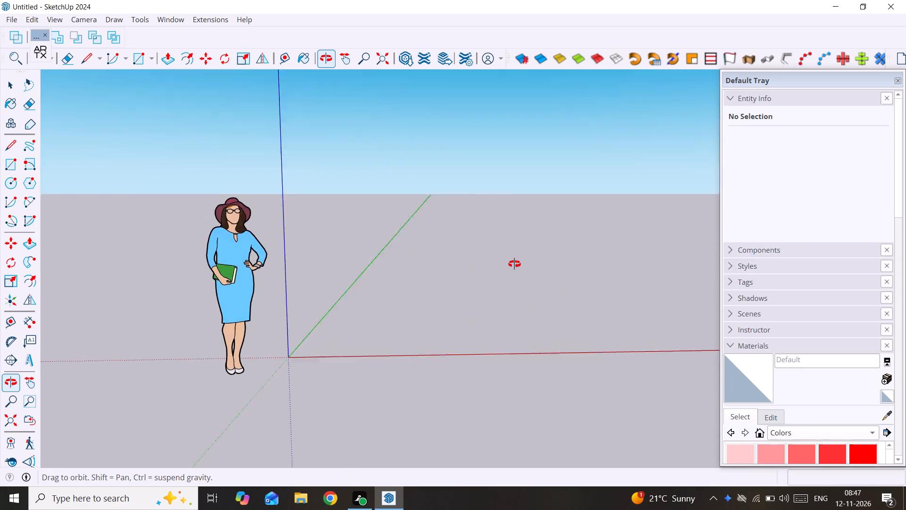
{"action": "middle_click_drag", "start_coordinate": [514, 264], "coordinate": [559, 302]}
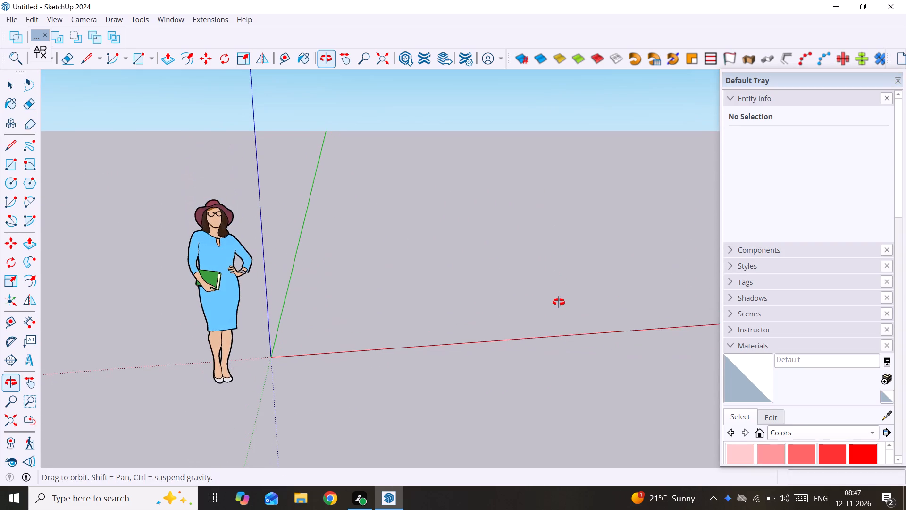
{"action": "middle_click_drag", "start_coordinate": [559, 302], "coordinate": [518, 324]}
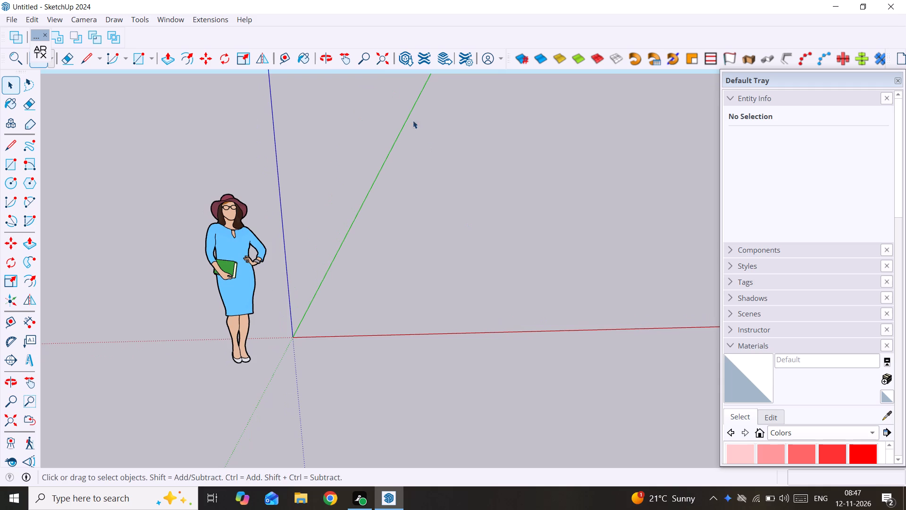
Move the long coloured extension toolbar up into the row that holds the Solid Tools.
{"action": "left_click_drag", "start_coordinate": [512, 64], "coordinate": [511, 63]}
{"action": "left_click_drag", "start_coordinate": [511, 63], "coordinate": [394, 41]}
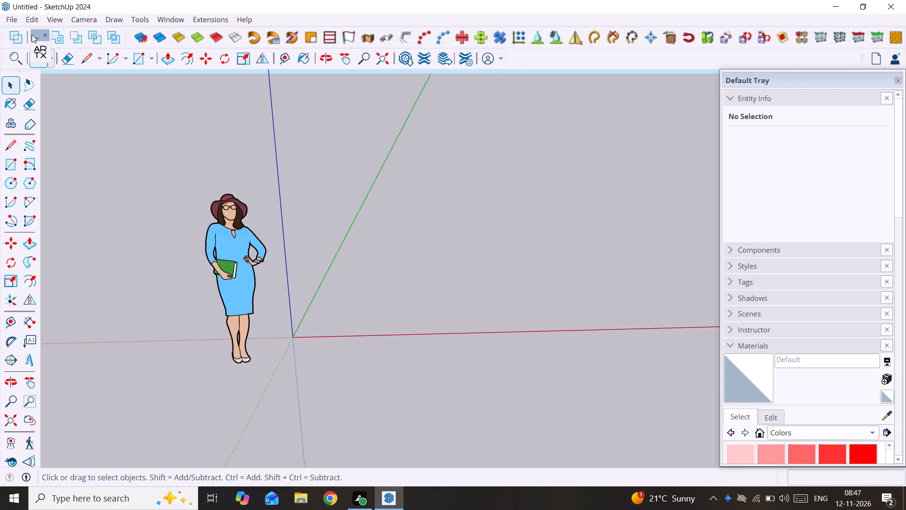
Undock the Solid Tools toolbar and close it.
{"action": "left_click_drag", "start_coordinate": [3, 36], "coordinate": [162, 157]}
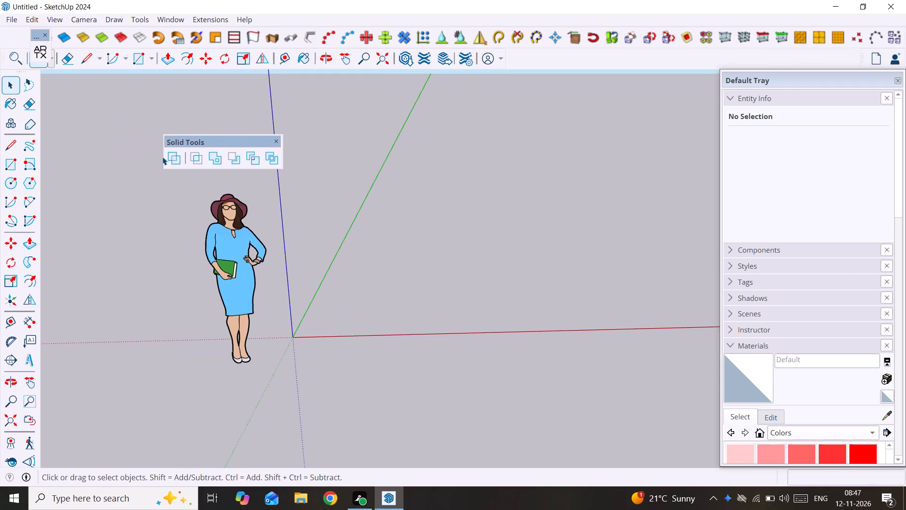
{"action": "left_click_drag", "start_coordinate": [162, 157], "coordinate": [296, 163]}
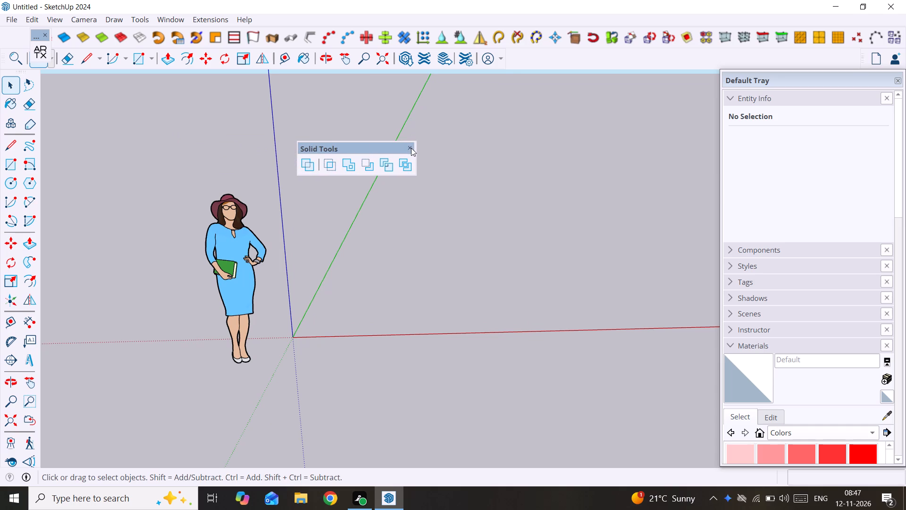
{"action": "left_click", "coordinate": [411, 149]}
{"action": "scroll", "coordinate": [50, 36], "scroll_direction": "down", "scroll_amount": 3}
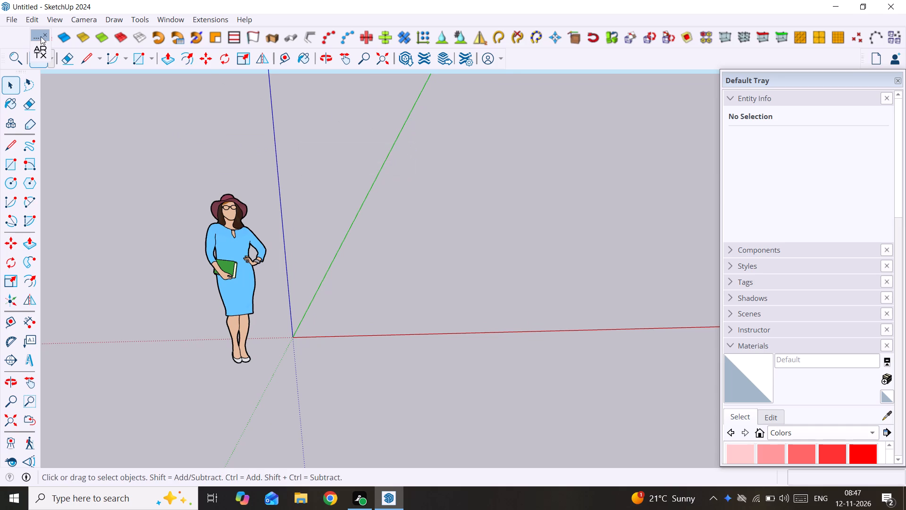
Move the ARTX toolbar out of the docked rows and float it over the drawing area beside the Default Tray.
{"action": "left_click_drag", "start_coordinate": [38, 33], "coordinate": [208, 167]}
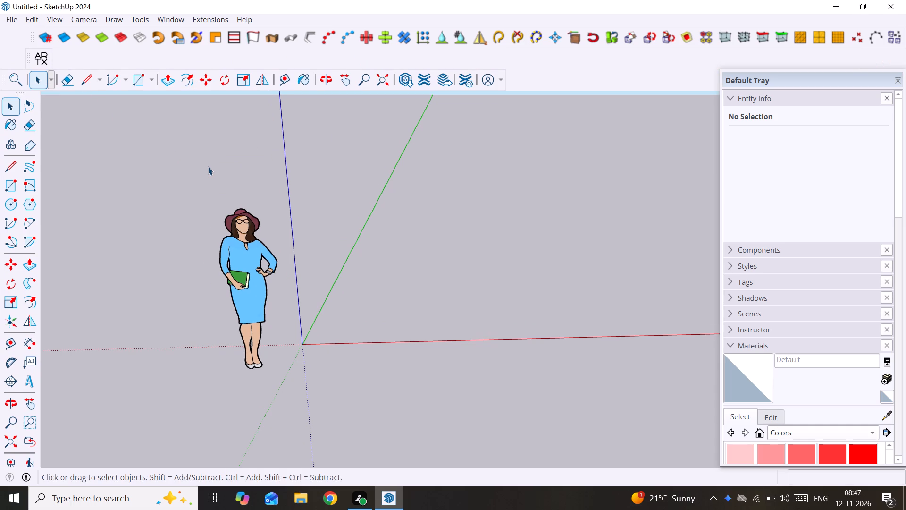
{"action": "left_click_drag", "start_coordinate": [208, 167], "coordinate": [204, 164]}
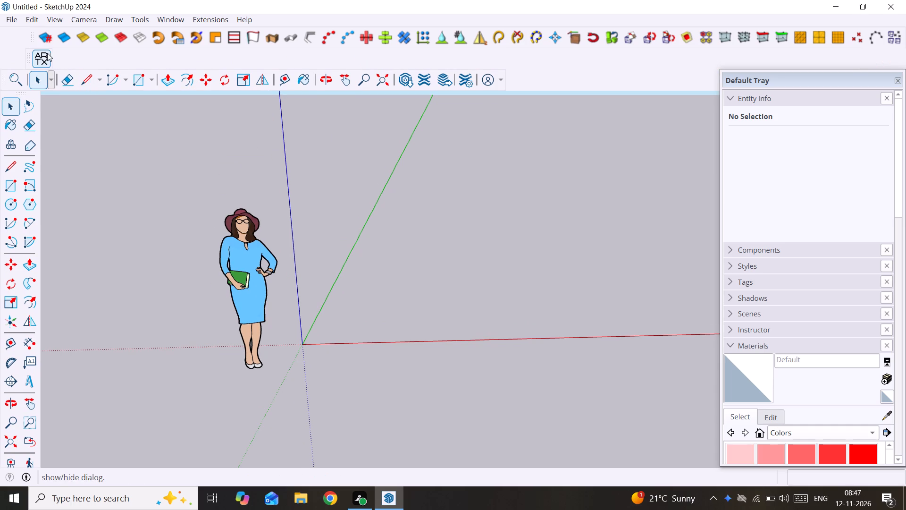
{"action": "left_click_drag", "start_coordinate": [29, 53], "coordinate": [98, 139]}
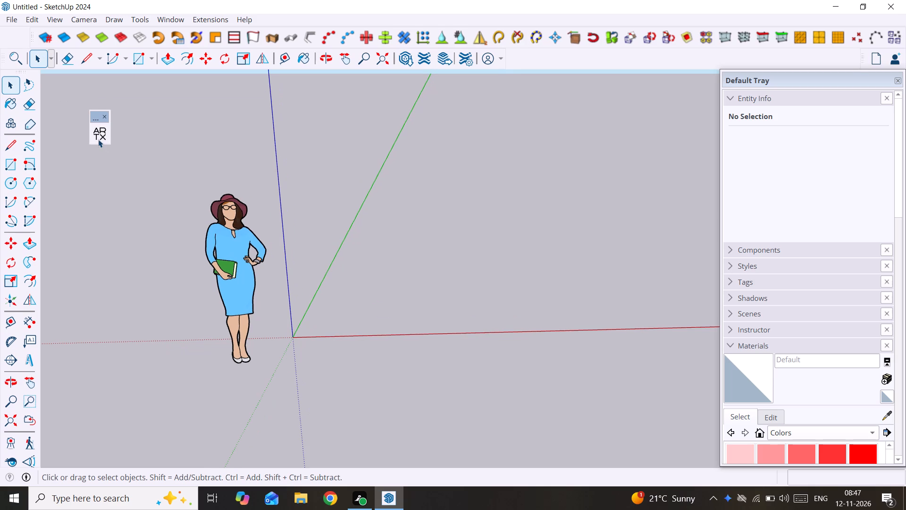
{"action": "left_click_drag", "start_coordinate": [98, 139], "coordinate": [567, 98]}
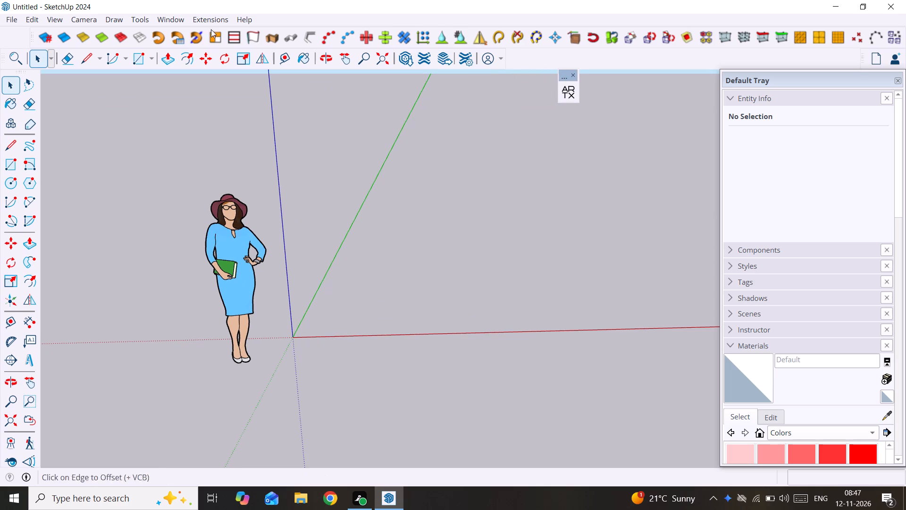
Shift the long coloured extension toolbar to the very start of its row.
{"action": "left_click_drag", "start_coordinate": [35, 31], "coordinate": [20, 31]}
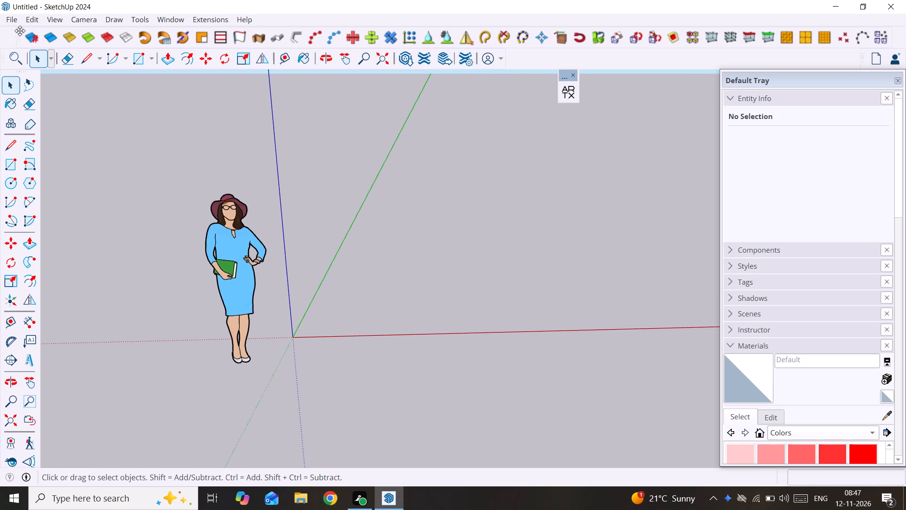
{"action": "left_click_drag", "start_coordinate": [20, 31], "coordinate": [0, 31]}
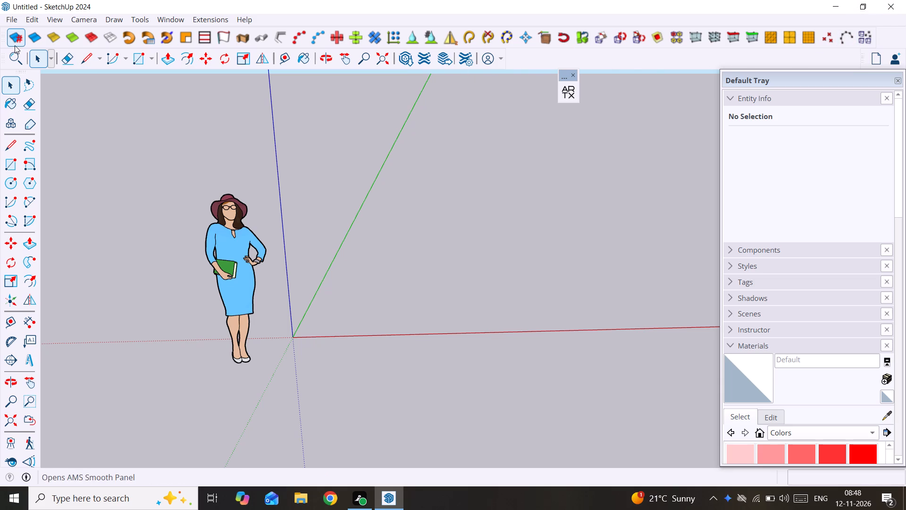
{"action": "left_click", "coordinate": [2, 43]}
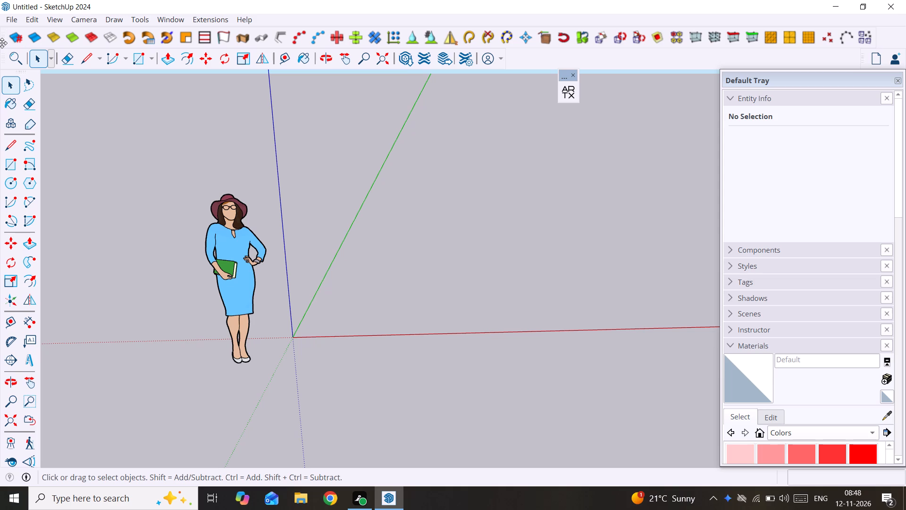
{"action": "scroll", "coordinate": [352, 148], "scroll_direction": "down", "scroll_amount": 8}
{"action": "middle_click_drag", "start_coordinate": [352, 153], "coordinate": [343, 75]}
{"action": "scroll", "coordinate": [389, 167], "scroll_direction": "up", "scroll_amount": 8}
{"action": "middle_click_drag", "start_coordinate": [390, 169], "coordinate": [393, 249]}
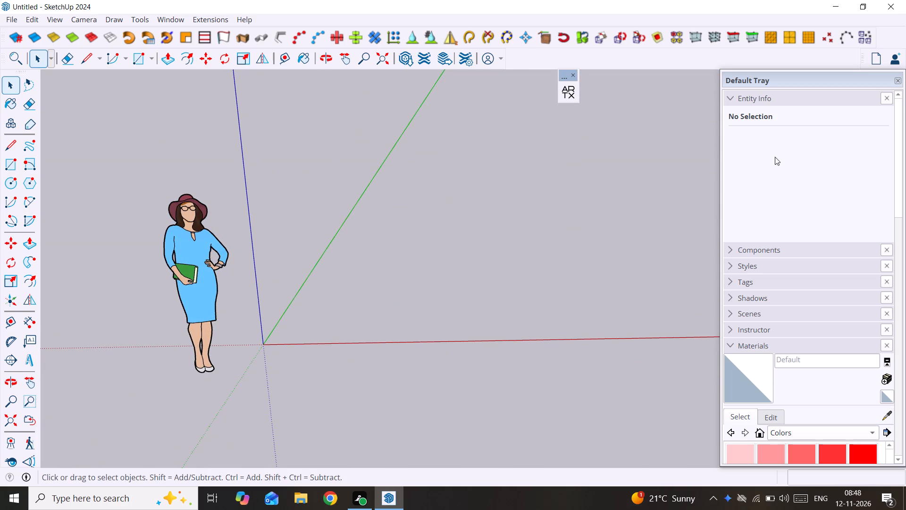
Collapse the Entity Info section of the Default Tray and bring the Materials colour swatches into view.
{"action": "left_click", "coordinate": [797, 99]}
{"action": "scroll", "coordinate": [788, 152], "scroll_direction": "down", "scroll_amount": 3}
{"action": "scroll", "coordinate": [791, 204], "scroll_direction": "up", "scroll_amount": 4}
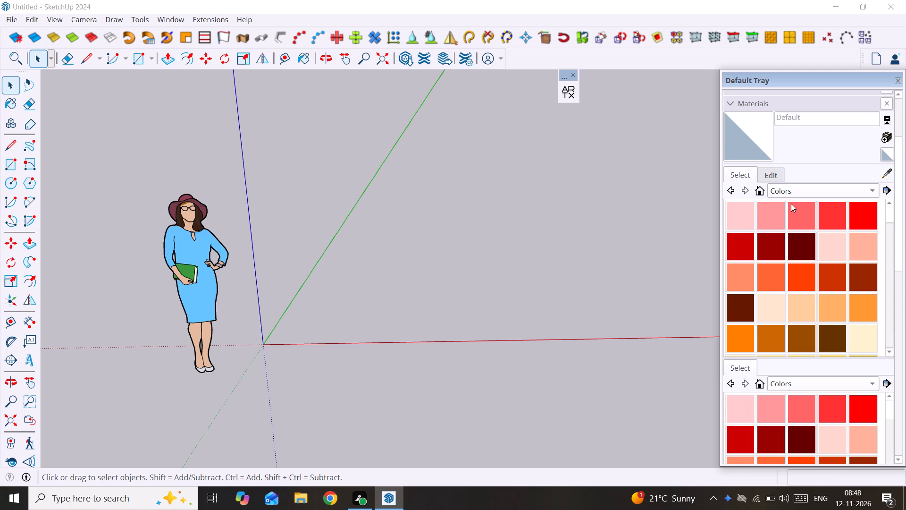
{"action": "scroll", "coordinate": [791, 204], "scroll_direction": "up", "scroll_amount": 2}
{"action": "scroll", "coordinate": [905, 105], "scroll_direction": "up", "scroll_amount": 3}
{"action": "scroll", "coordinate": [864, 173], "scroll_direction": "up", "scroll_amount": 1}
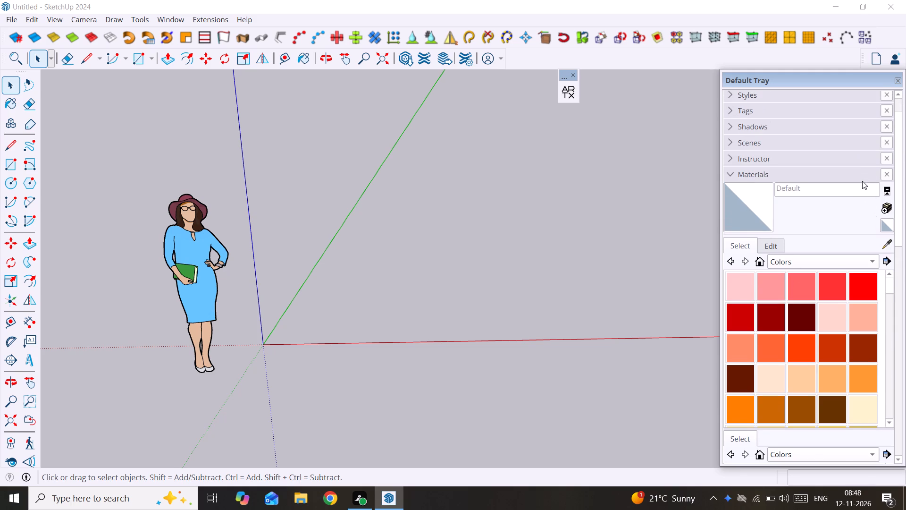
{"action": "scroll", "coordinate": [862, 181], "scroll_direction": "up", "scroll_amount": 2}
{"action": "scroll", "coordinate": [862, 181], "scroll_direction": "down", "scroll_amount": 3}
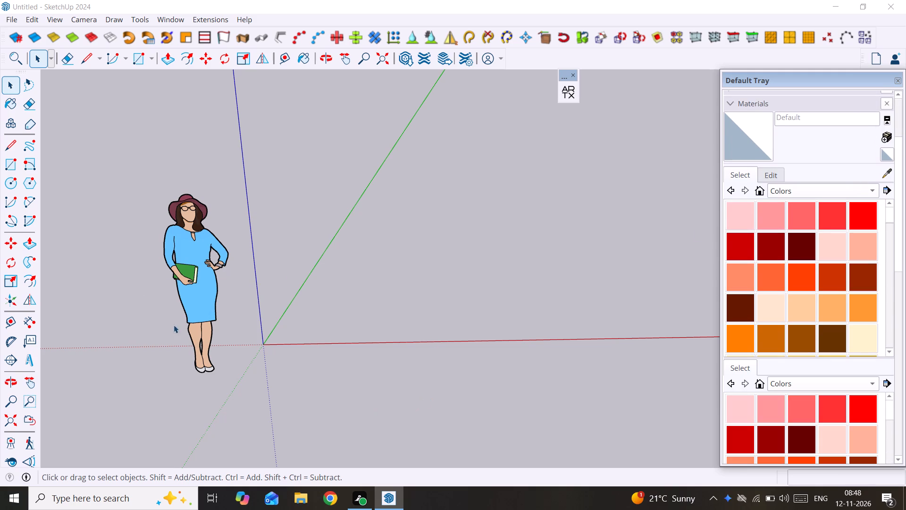
Import the JPG 8212f0144761aee0614f0cd89bec2cfd from Downloads as an image and place it flat on the ground beside the red axis.
{"action": "left_click", "coordinate": [12, 20]}
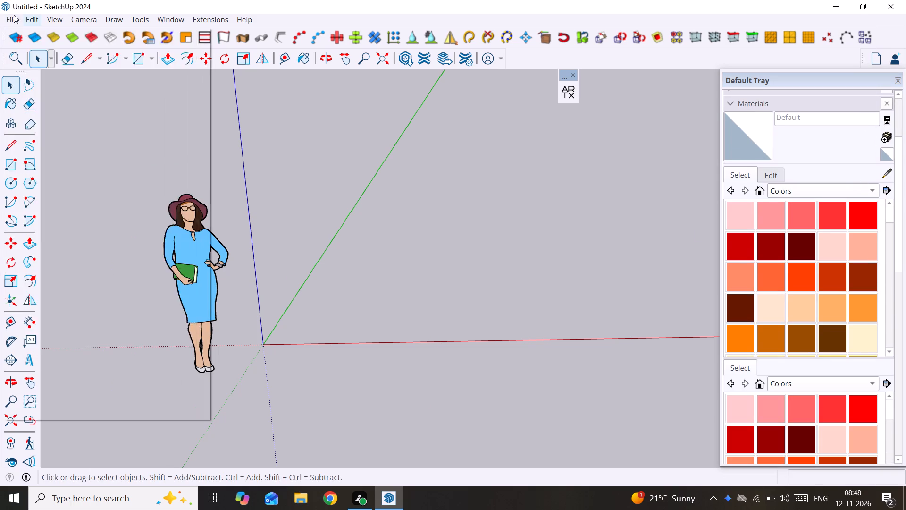
{"action": "left_click", "coordinate": [95, 179]}
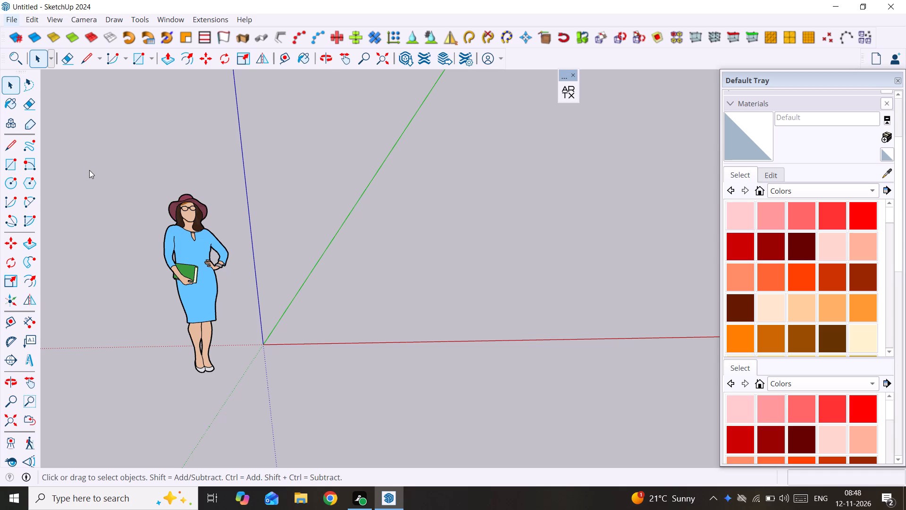
{"action": "left_click", "coordinate": [10, 21]}
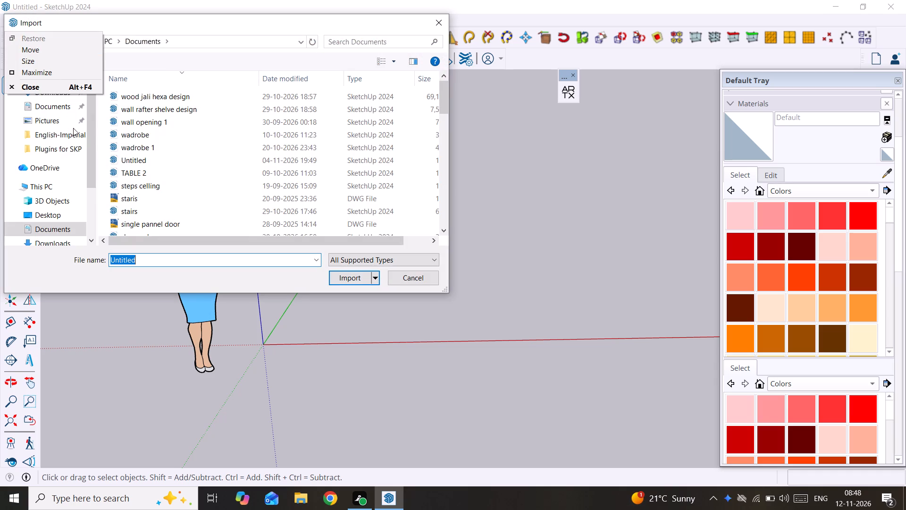
{"action": "left_click", "coordinate": [63, 136]}
{"action": "left_click", "coordinate": [56, 93]}
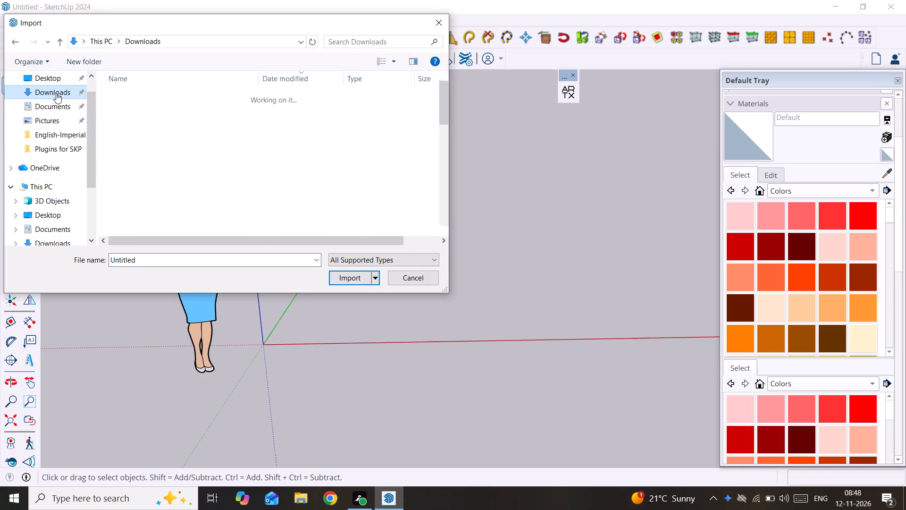
{"action": "left_click", "coordinate": [161, 118]}
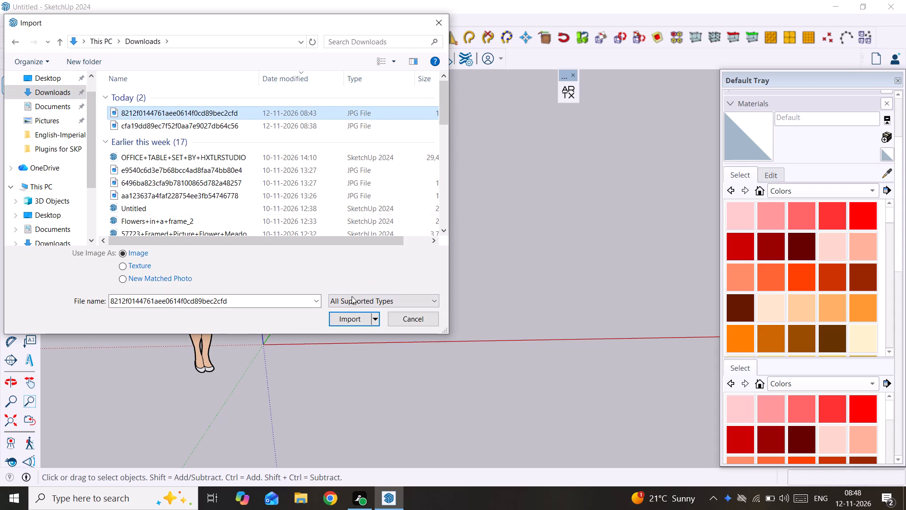
{"action": "left_click", "coordinate": [352, 316]}
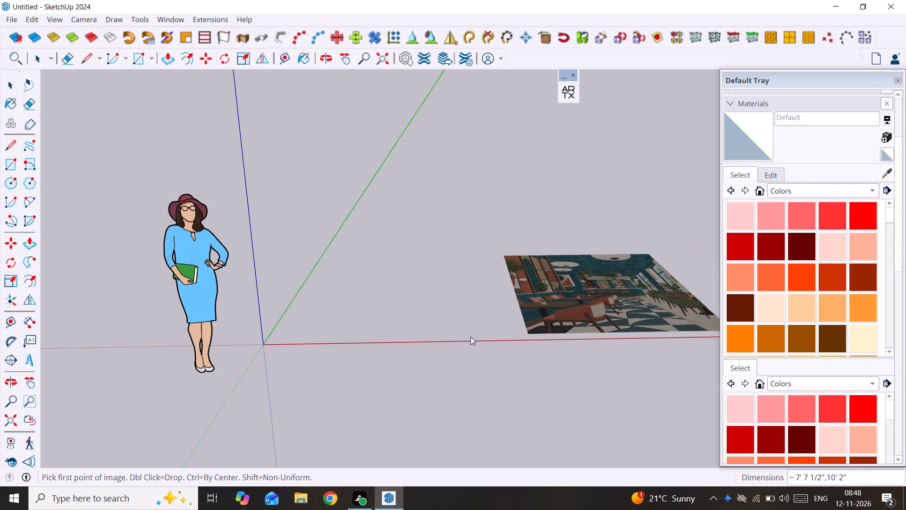
{"action": "left_click", "coordinate": [465, 337]}
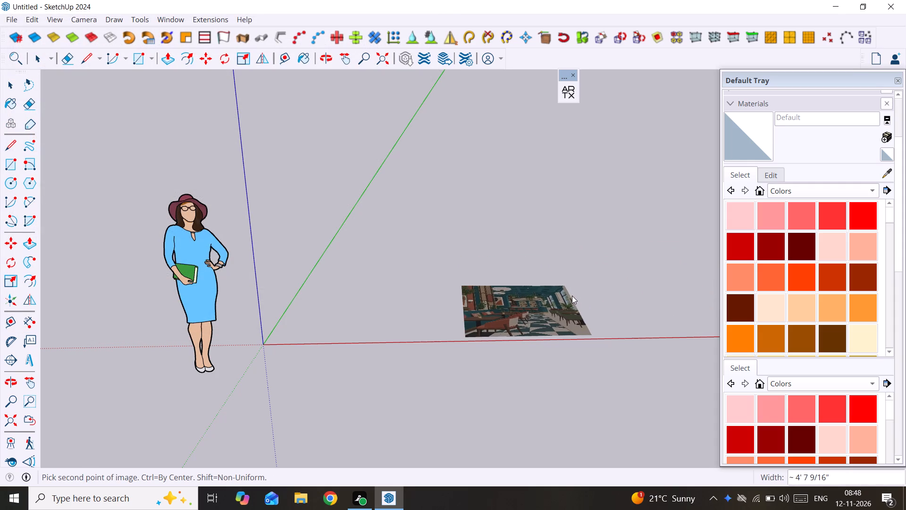
{"action": "left_click", "coordinate": [576, 294]}
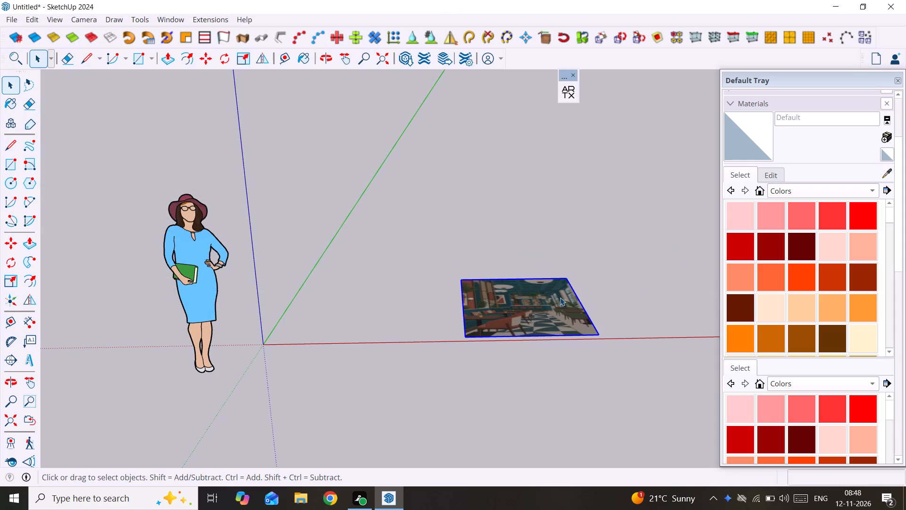
Rotate the imported image 90 degrees about the red axis at its bottom corner so it stands upright, and deselect it.
{"action": "key", "text": "q"}
{"action": "key", "text": "Right"}
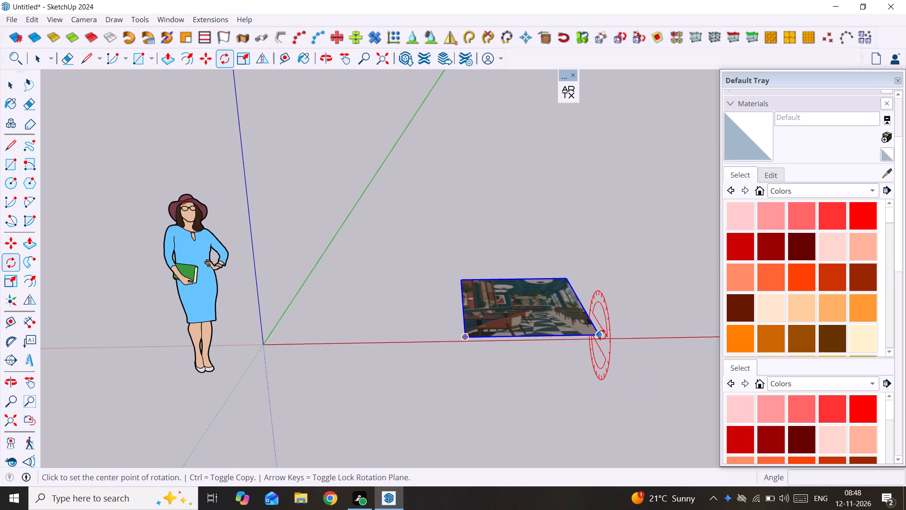
{"action": "left_click", "coordinate": [601, 334]}
{"action": "left_click", "coordinate": [569, 278]}
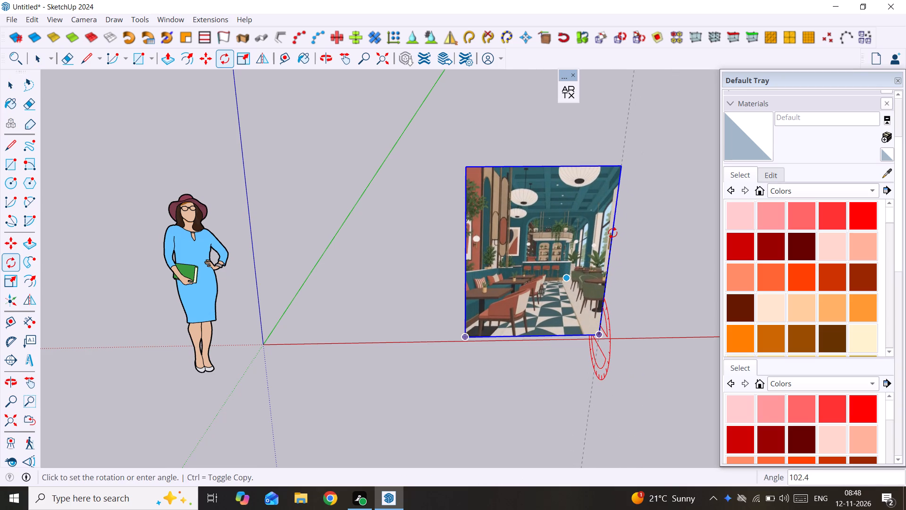
{"action": "type", "text": "90"}
{"action": "key", "text": "Return"}
{"action": "type", "text": "n"}
{"action": "key", "text": "space"}
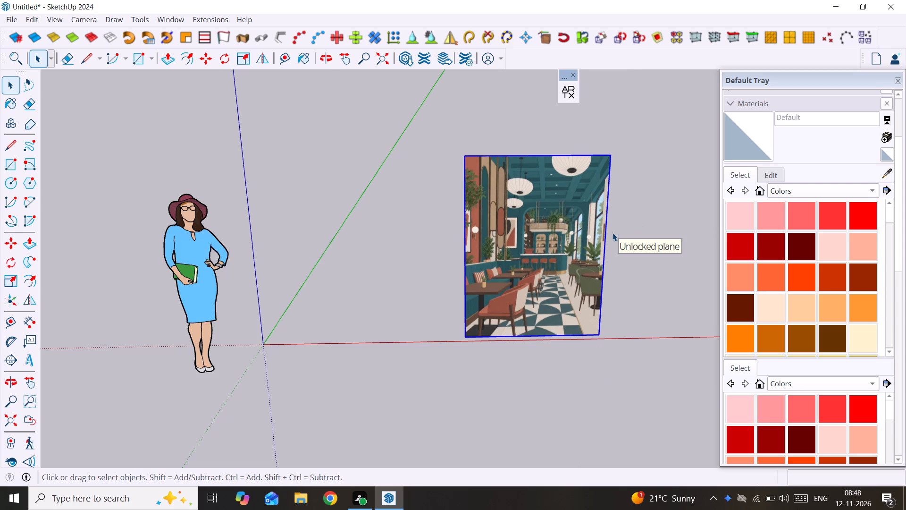
{"action": "left_click", "coordinate": [658, 194]}
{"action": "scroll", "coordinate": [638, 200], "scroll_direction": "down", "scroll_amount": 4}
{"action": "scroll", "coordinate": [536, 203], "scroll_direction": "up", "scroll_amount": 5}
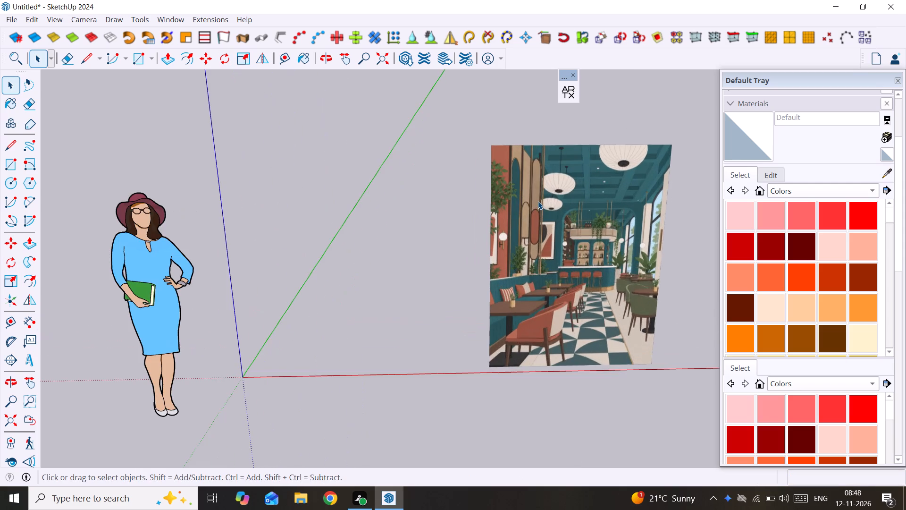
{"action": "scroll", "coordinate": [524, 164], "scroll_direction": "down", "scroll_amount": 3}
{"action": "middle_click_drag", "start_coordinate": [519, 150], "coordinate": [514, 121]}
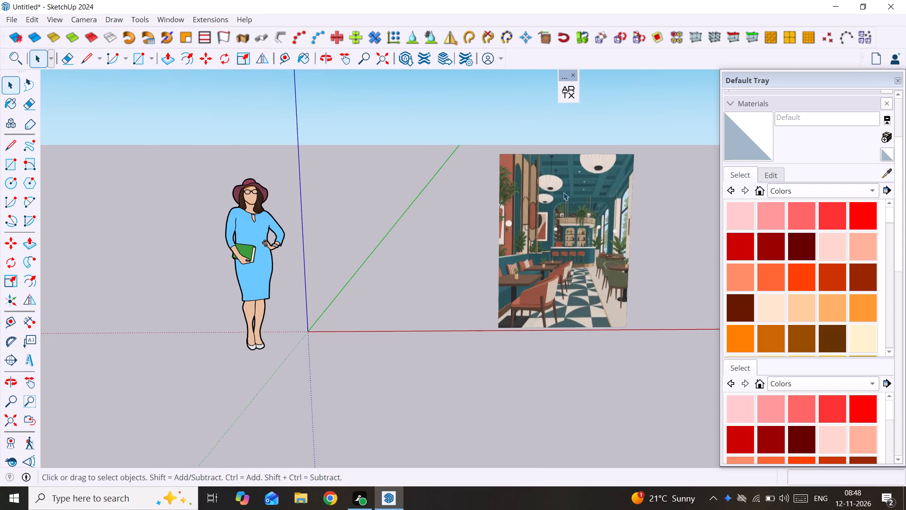
Move the upright café image about 3' 9 1/2" along the red axis, farther from the origin, and deselect it.
{"action": "left_click", "coordinate": [567, 198]}
{"action": "left_click", "coordinate": [535, 157]}
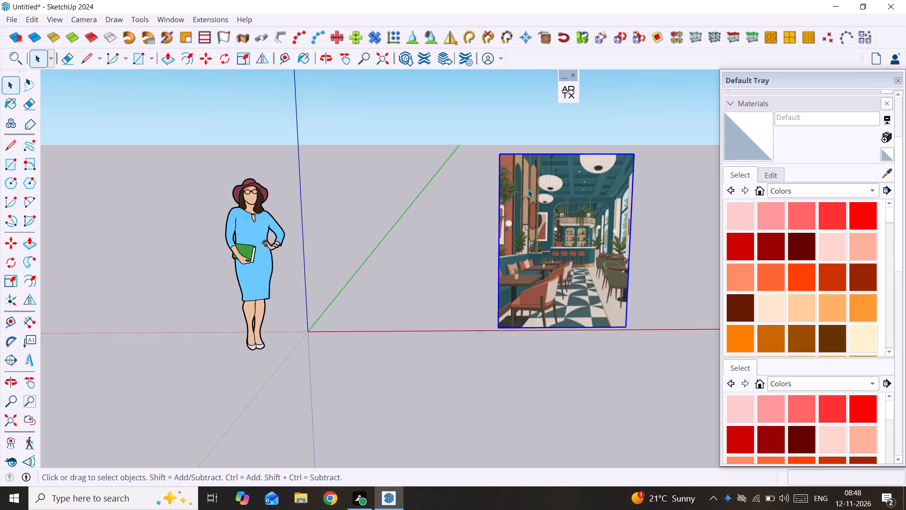
{"action": "key", "text": "m"}
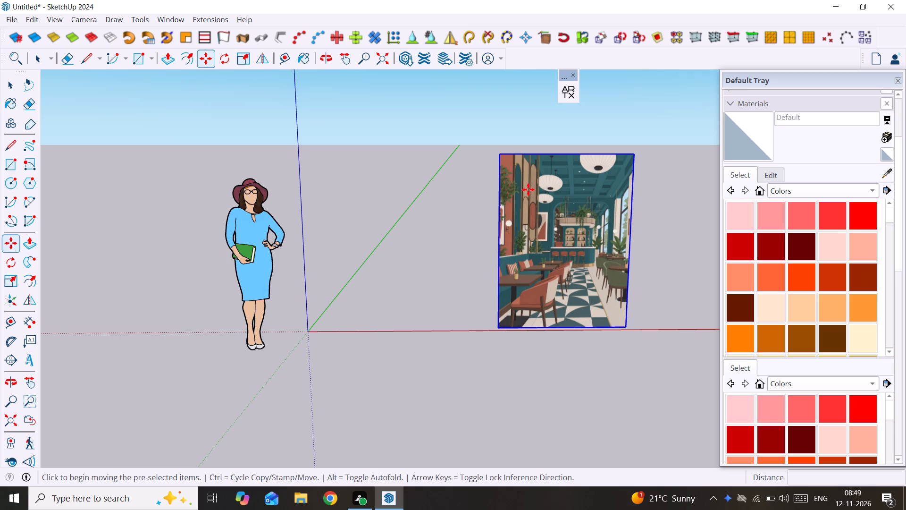
{"action": "left_click", "coordinate": [522, 229]}
{"action": "left_click", "coordinate": [624, 226]}
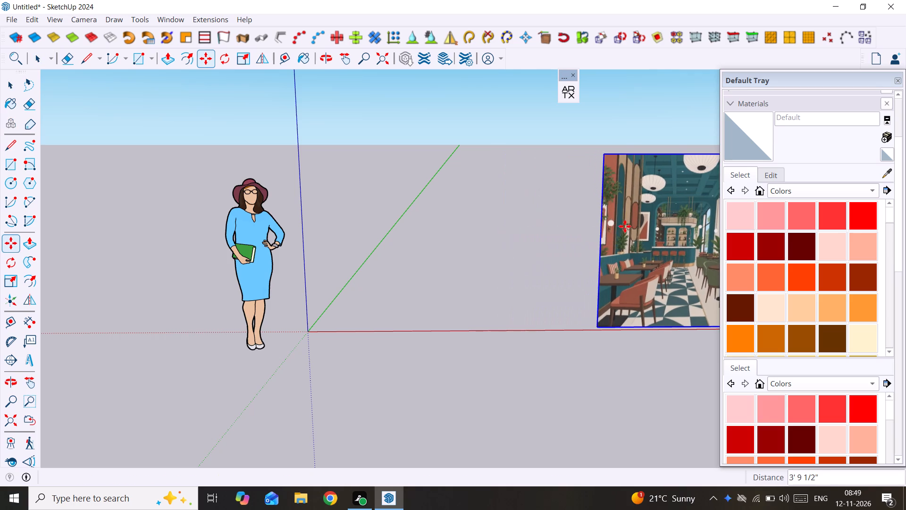
{"action": "scroll", "coordinate": [531, 269], "scroll_direction": "down", "scroll_amount": 3}
{"action": "middle_click_drag", "start_coordinate": [559, 272], "coordinate": [423, 302]}
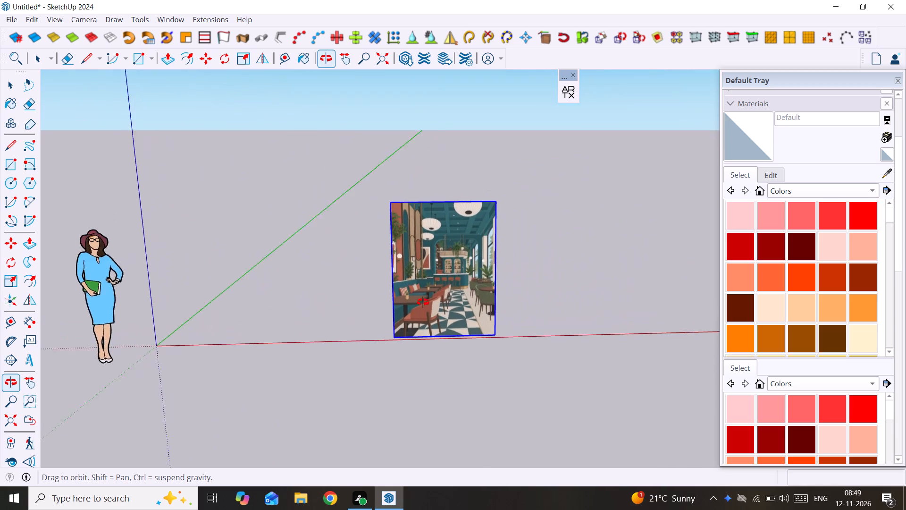
{"action": "middle_click_drag", "start_coordinate": [423, 302], "coordinate": [435, 298]}
{"action": "scroll", "coordinate": [344, 323], "scroll_direction": "down", "scroll_amount": 1}
{"action": "middle_click_drag", "start_coordinate": [377, 311], "coordinate": [489, 275], "text": "shift"}
{"action": "key", "text": "space"}
{"action": "left_click", "coordinate": [478, 274]}
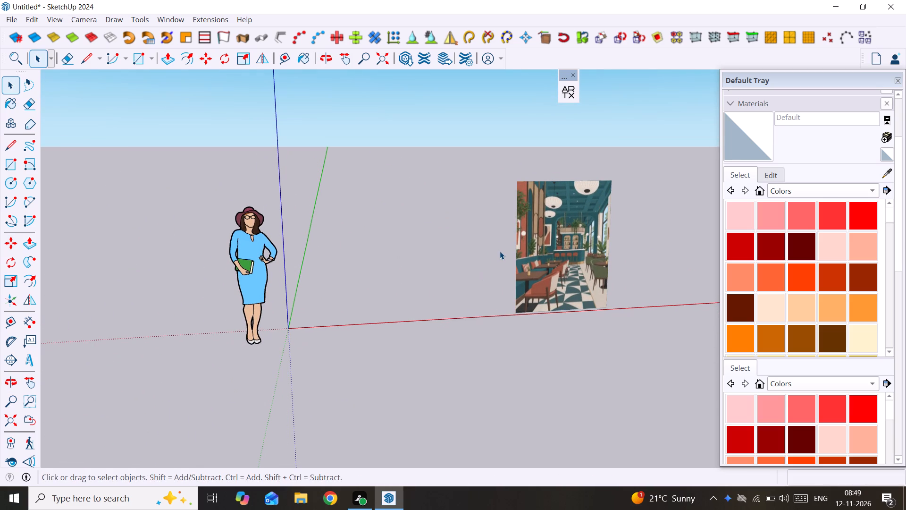
Examine the café reference image up close and the empty ground between it and the scale figure from several angles.
{"action": "middle_click_drag", "start_coordinate": [463, 280], "coordinate": [428, 282]}
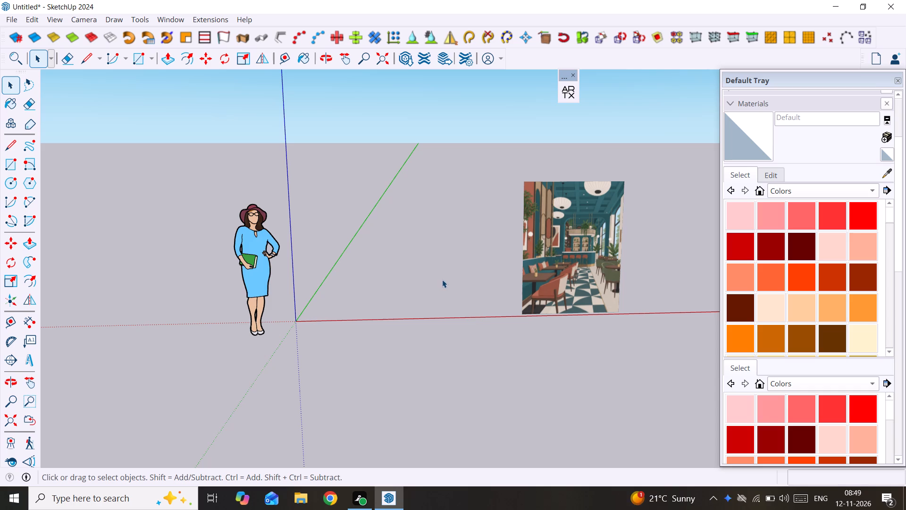
{"action": "scroll", "coordinate": [581, 229], "scroll_direction": "up", "scroll_amount": 9}
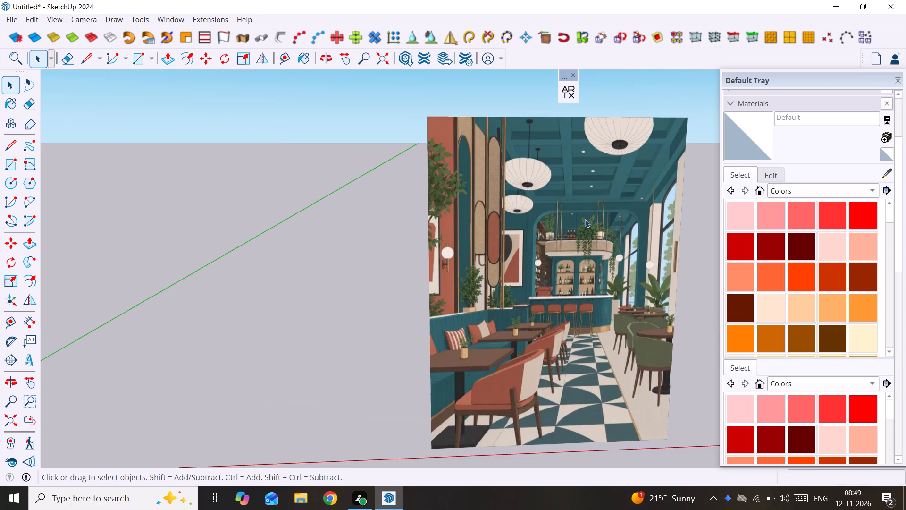
{"action": "scroll", "coordinate": [585, 219], "scroll_direction": "down", "scroll_amount": 10}
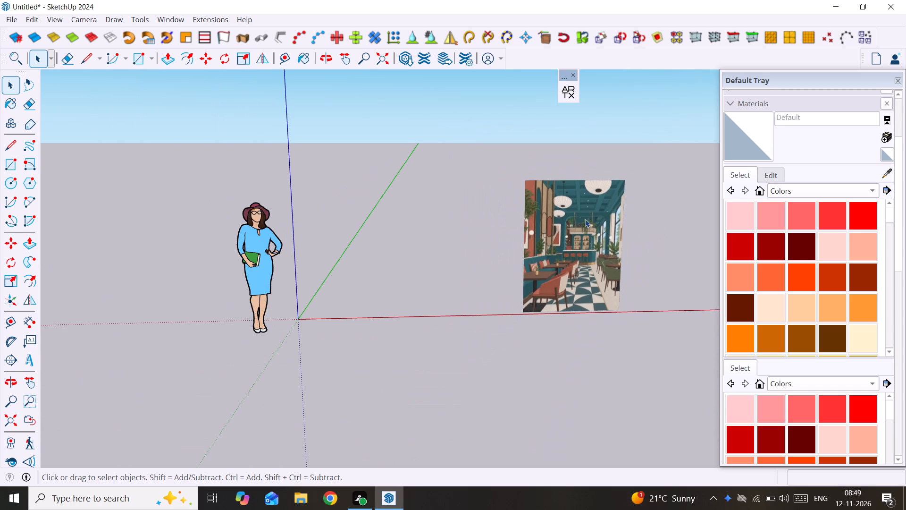
{"action": "scroll", "coordinate": [286, 325], "scroll_direction": "up", "scroll_amount": 3}
{"action": "scroll", "coordinate": [286, 323], "scroll_direction": "down", "scroll_amount": 3}
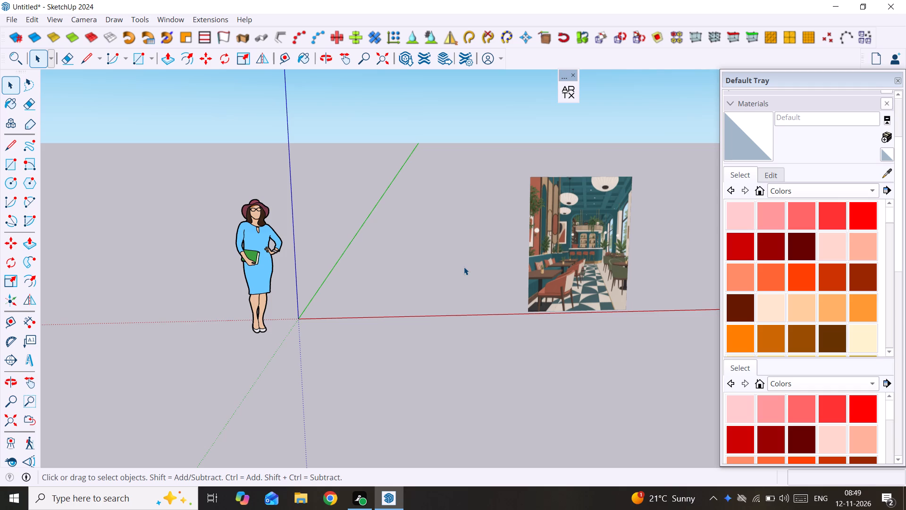
{"action": "scroll", "coordinate": [623, 246], "scroll_direction": "up", "scroll_amount": 4}
{"action": "middle_click_drag", "start_coordinate": [624, 246], "coordinate": [619, 191]}
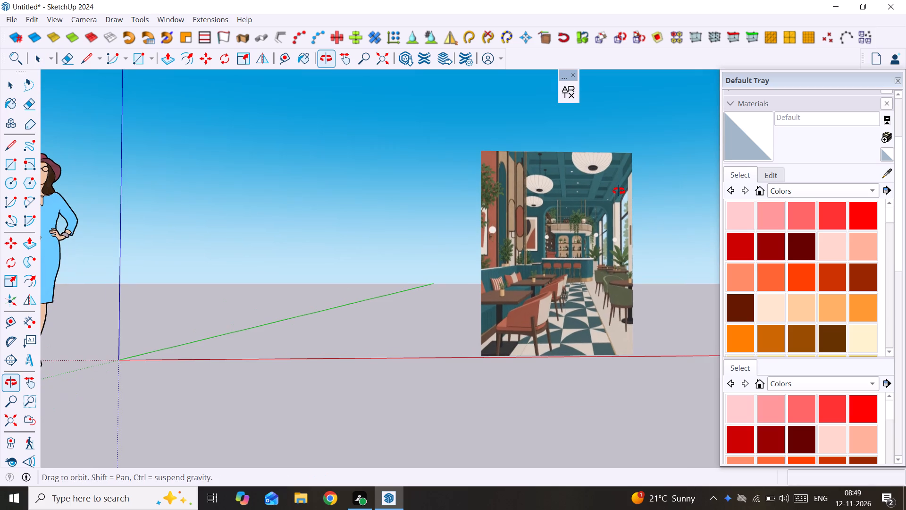
{"action": "middle_click_drag", "start_coordinate": [619, 191], "coordinate": [617, 192]}
{"action": "scroll", "coordinate": [208, 297], "scroll_direction": "down", "scroll_amount": 4}
{"action": "middle_click_drag", "start_coordinate": [209, 299], "coordinate": [215, 307]}
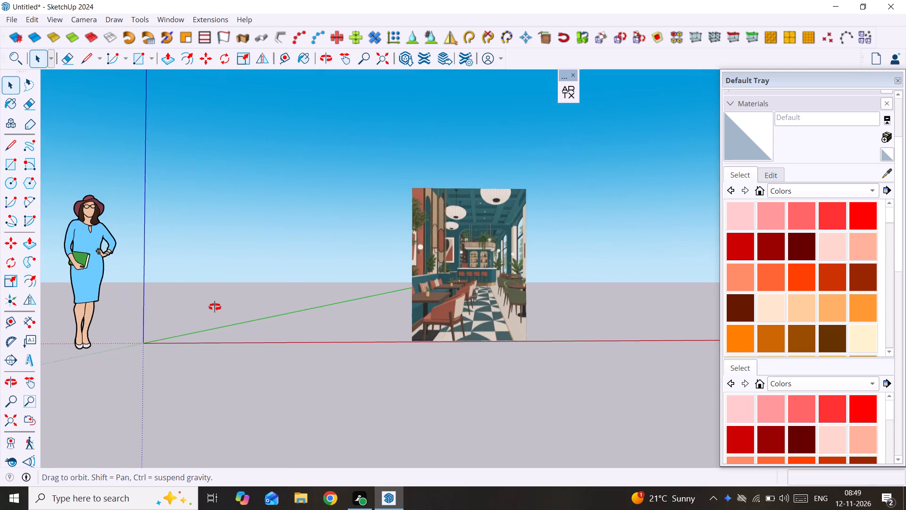
{"action": "middle_click_drag", "start_coordinate": [215, 307], "coordinate": [233, 388]}
{"action": "scroll", "coordinate": [108, 332], "scroll_direction": "up", "scroll_amount": 3}
{"action": "middle_click_drag", "start_coordinate": [104, 326], "coordinate": [129, 328]}
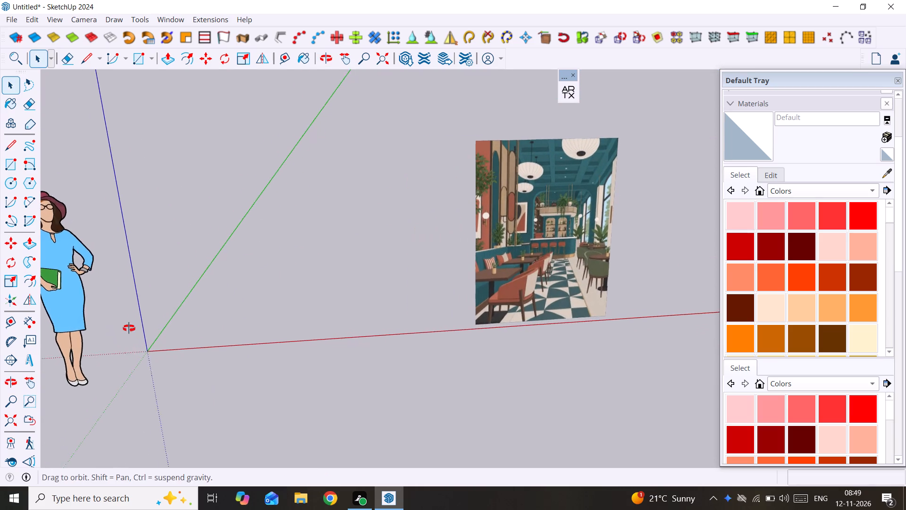
{"action": "middle_click_drag", "start_coordinate": [129, 328], "coordinate": [33, 304]}
{"action": "scroll", "coordinate": [34, 305], "scroll_direction": "up", "scroll_amount": 1}
{"action": "scroll", "coordinate": [198, 279], "scroll_direction": "up", "scroll_amount": 4}
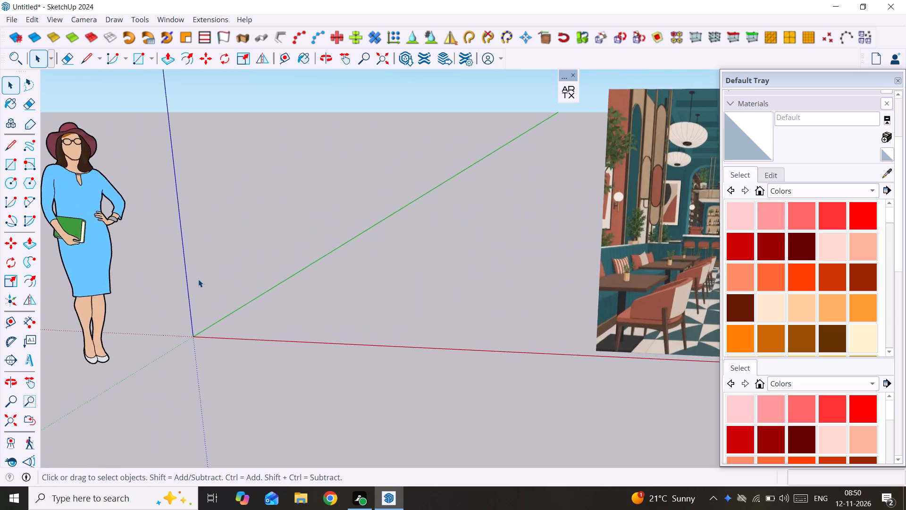
{"action": "scroll", "coordinate": [198, 279], "scroll_direction": "down", "scroll_amount": 2}
{"action": "middle_click_drag", "start_coordinate": [198, 279], "coordinate": [250, 312]}
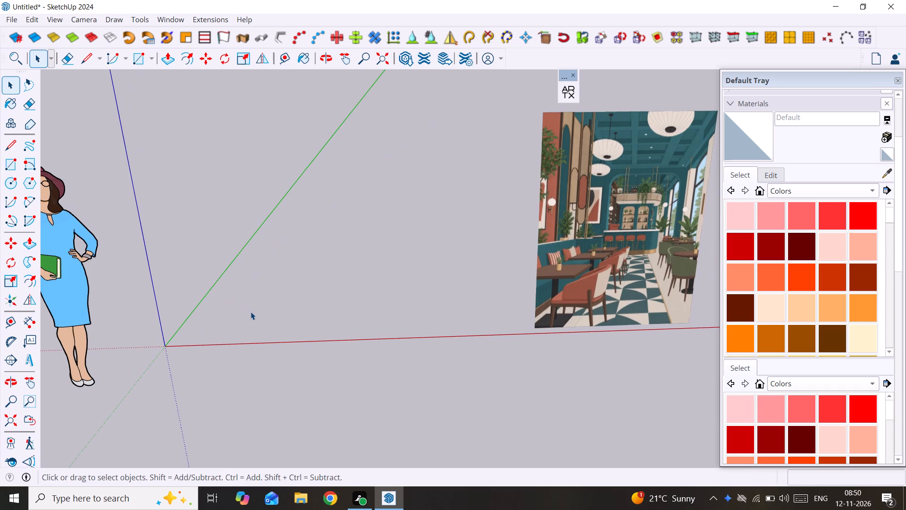
Draw a 15' by 15' rectangle flat on the ground, starting near the origin just behind the red axis.
{"action": "key", "text": "r"}
{"action": "key", "text": "Up"}
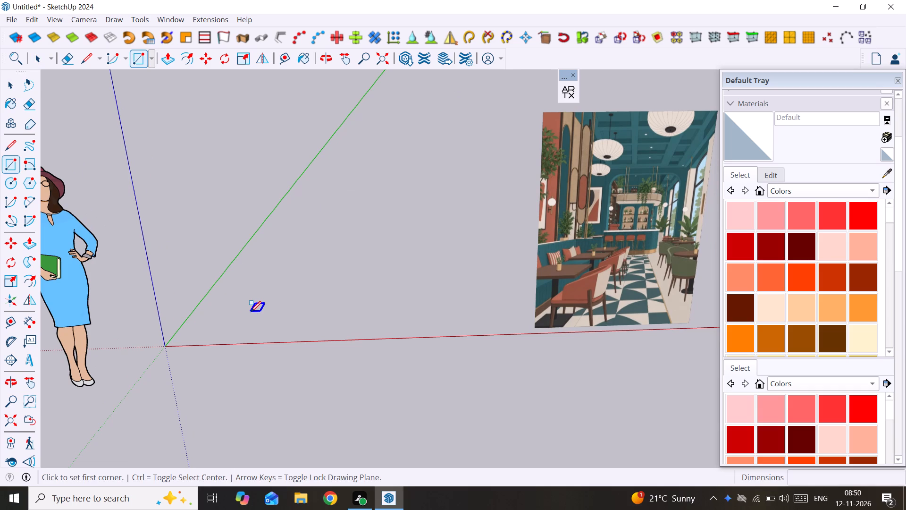
{"action": "left_click", "coordinate": [217, 336]}
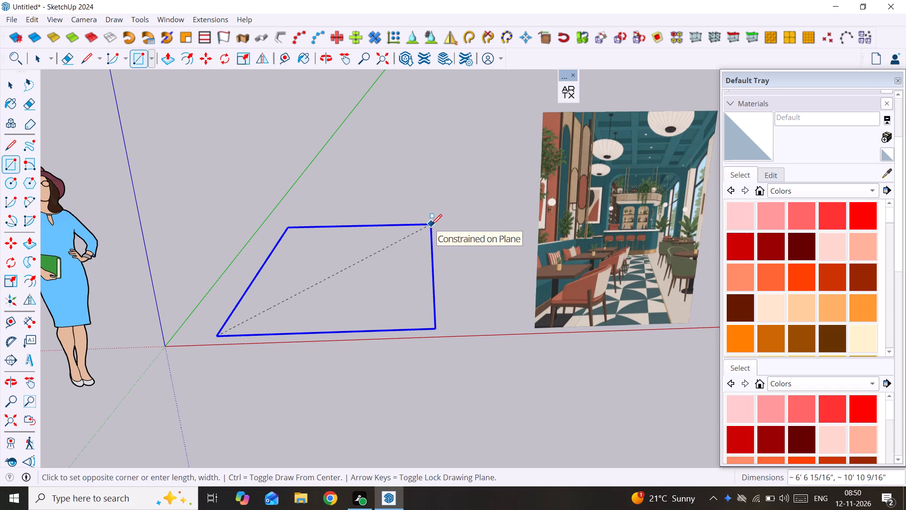
{"action": "scroll", "coordinate": [431, 225], "scroll_direction": "down", "scroll_amount": 4}
{"action": "middle_click_drag", "start_coordinate": [432, 225], "coordinate": [510, 219]}
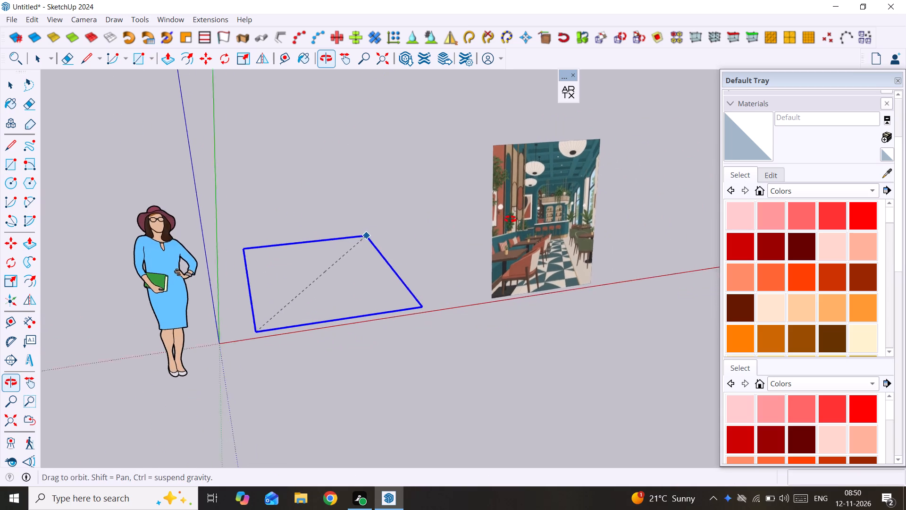
{"action": "middle_click_drag", "start_coordinate": [510, 219], "coordinate": [472, 222]}
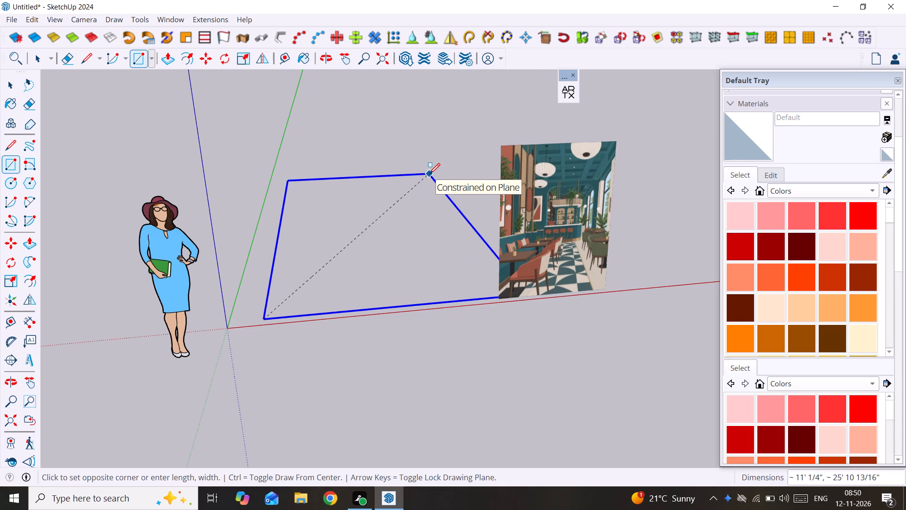
{"action": "type", "text": "15',1"}
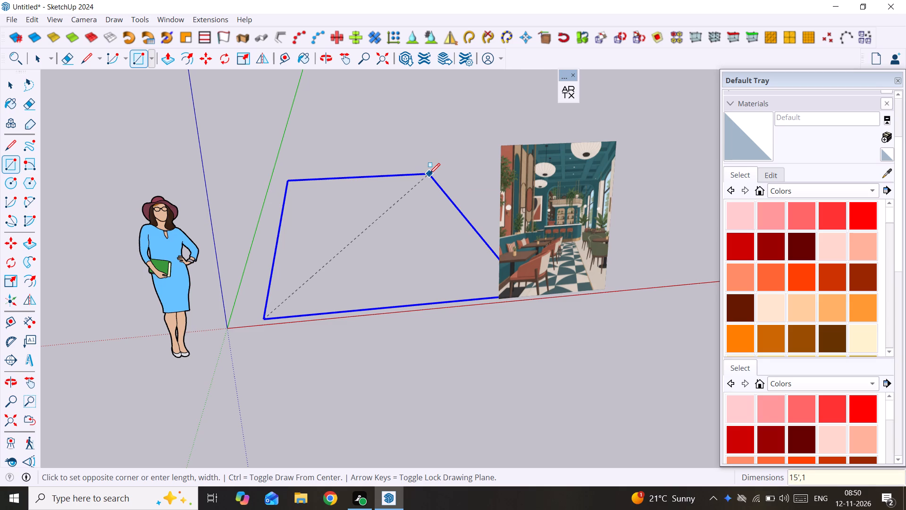
{"action": "type", "text": "5'"}
{"action": "key", "text": "Return"}
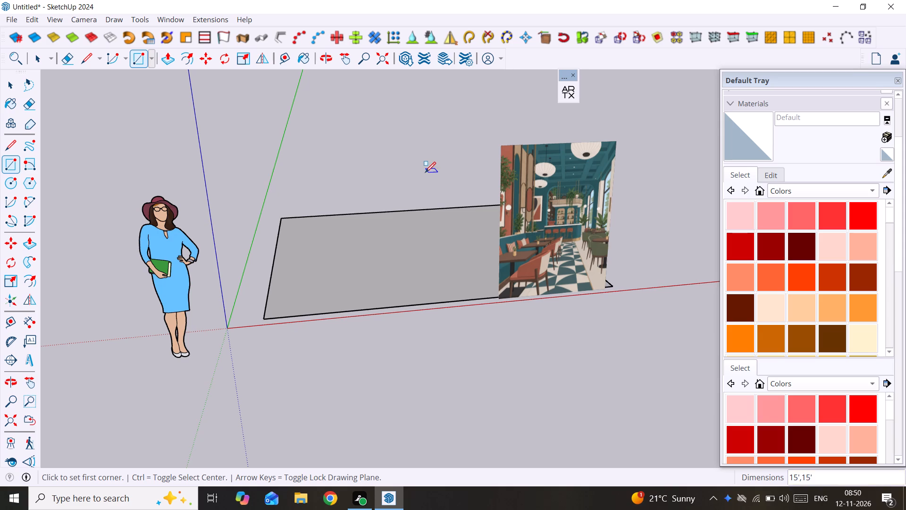
Move the café image off the square so it stands clear beside it, farther along the red axis.
{"action": "scroll", "coordinate": [427, 174], "scroll_direction": "down", "scroll_amount": 4}
{"action": "middle_click_drag", "start_coordinate": [454, 168], "coordinate": [411, 334]}
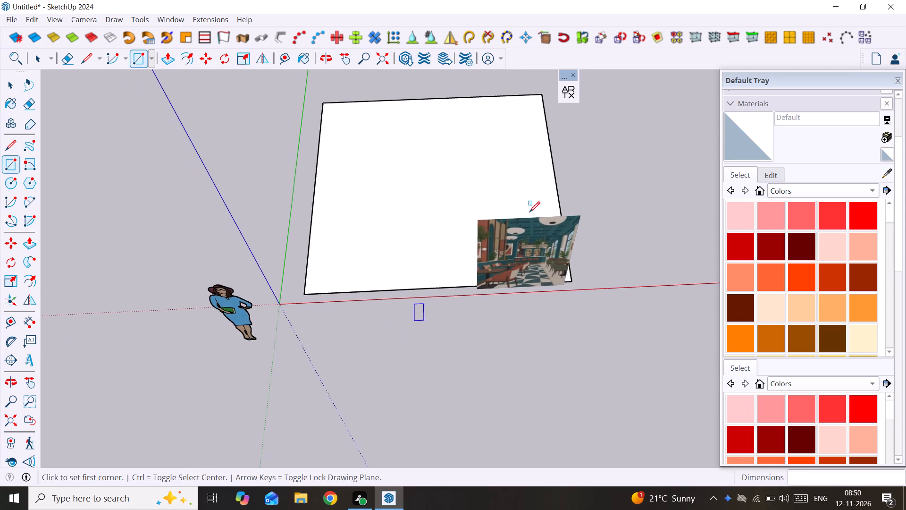
{"action": "key", "text": "space"}
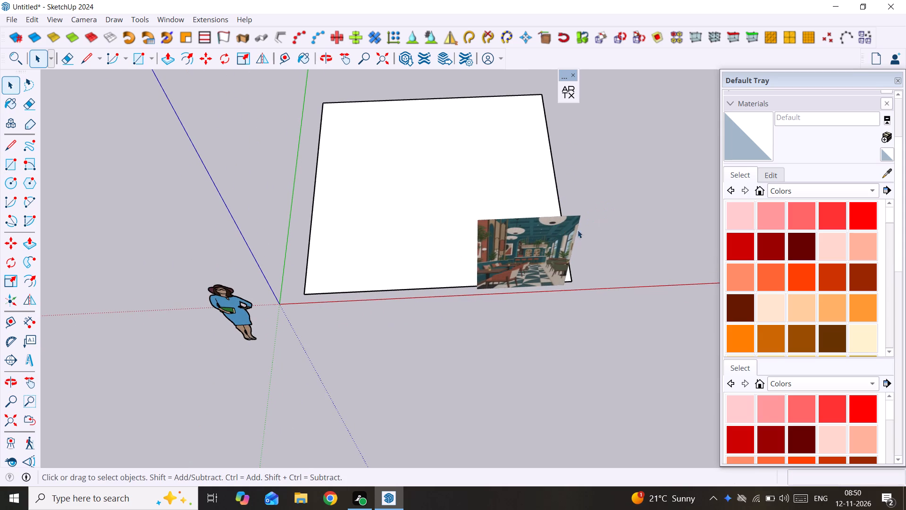
{"action": "left_click", "coordinate": [569, 238]}
{"action": "scroll", "coordinate": [563, 237], "scroll_direction": "up", "scroll_amount": 4}
{"action": "middle_click_drag", "start_coordinate": [556, 231], "coordinate": [544, 171]}
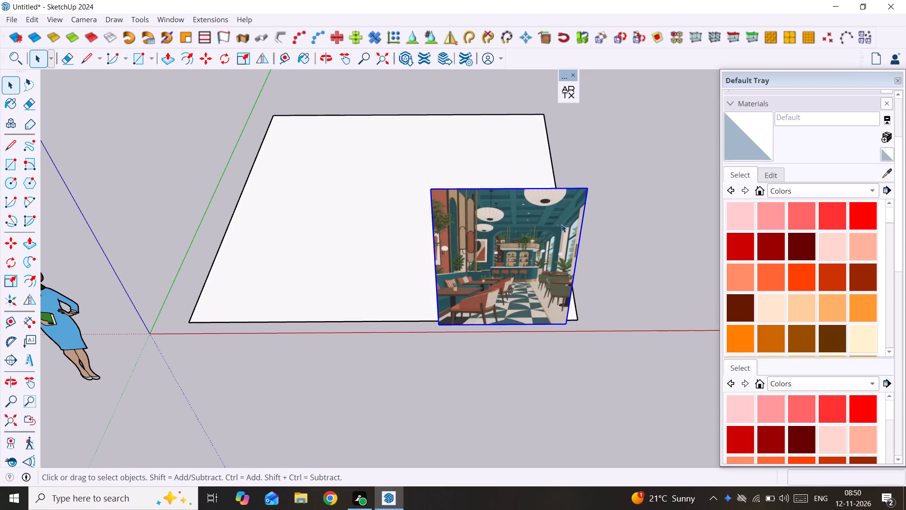
{"action": "key", "text": "m"}
{"action": "left_click", "coordinate": [540, 264]}
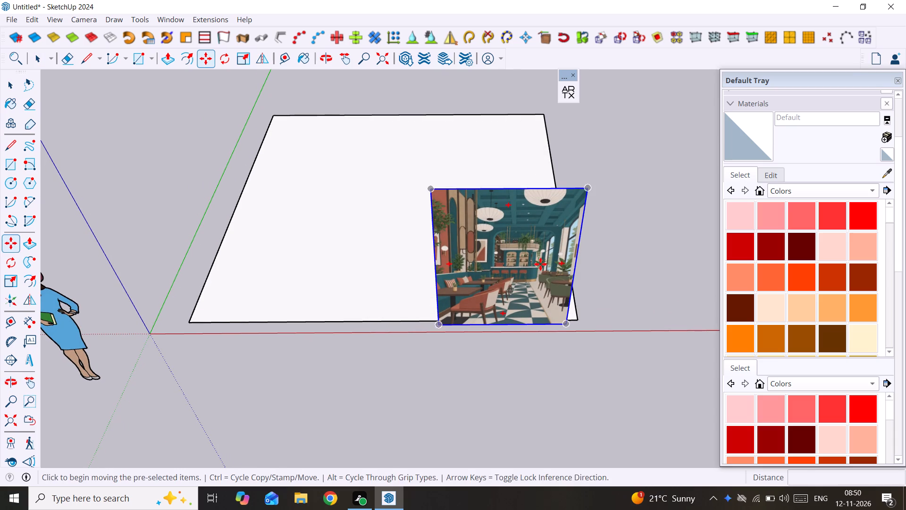
{"action": "left_click", "coordinate": [691, 170]}
Select the square's face with its edges and make it a group.
{"action": "scroll", "coordinate": [676, 189], "scroll_direction": "up", "scroll_amount": 3}
{"action": "middle_click_drag", "start_coordinate": [676, 189], "coordinate": [671, 110]}
{"action": "scroll", "coordinate": [636, 199], "scroll_direction": "down", "scroll_amount": 8}
{"action": "middle_click_drag", "start_coordinate": [436, 253], "coordinate": [443, 281]}
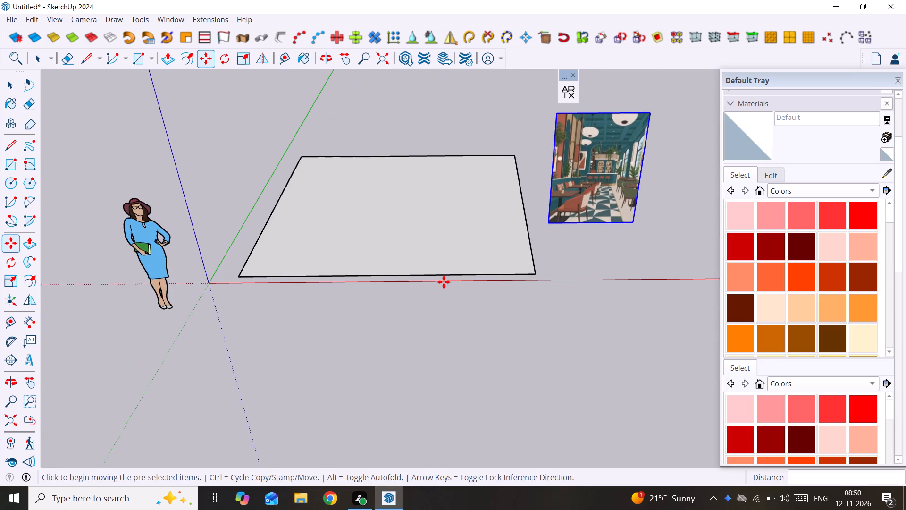
{"action": "key", "text": "space"}
{"action": "key", "text": "space"}
{"action": "double_click", "coordinate": [429, 240]}
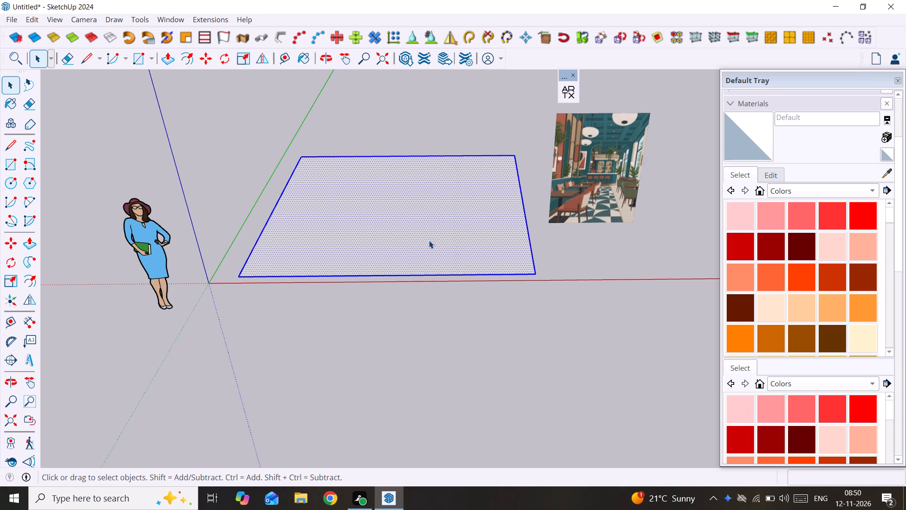
{"action": "double_click", "coordinate": [429, 240]}
{"action": "right_click", "coordinate": [429, 240]}
{"action": "left_click", "coordinate": [508, 352]}
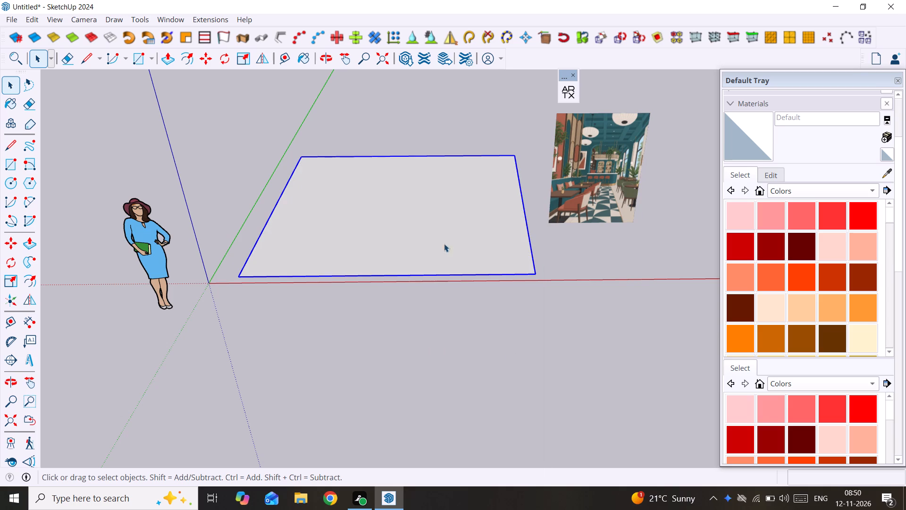
Open the square's group, push/pull its face up 6" into a floor slab, and close the group.
{"action": "triple_click", "coordinate": [440, 224]}
{"action": "left_click", "coordinate": [440, 224]}
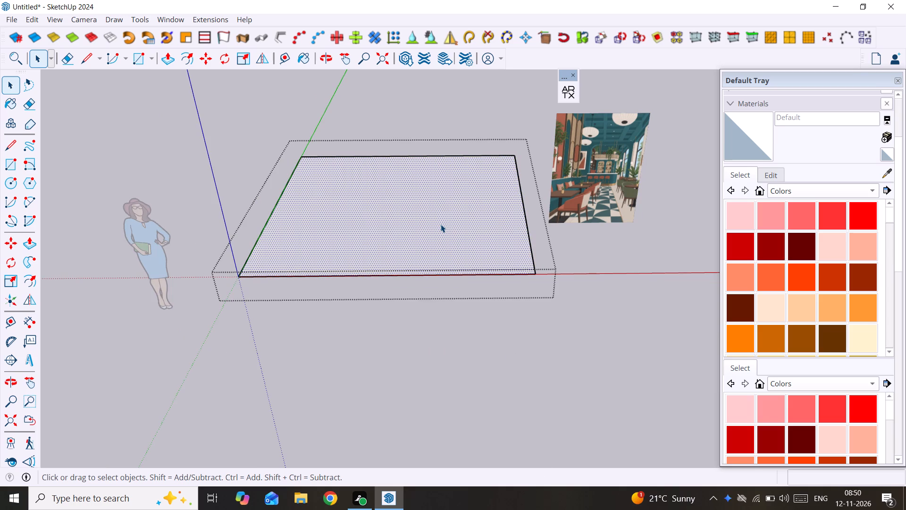
{"action": "key", "text": "p"}
{"action": "left_click", "coordinate": [442, 230]}
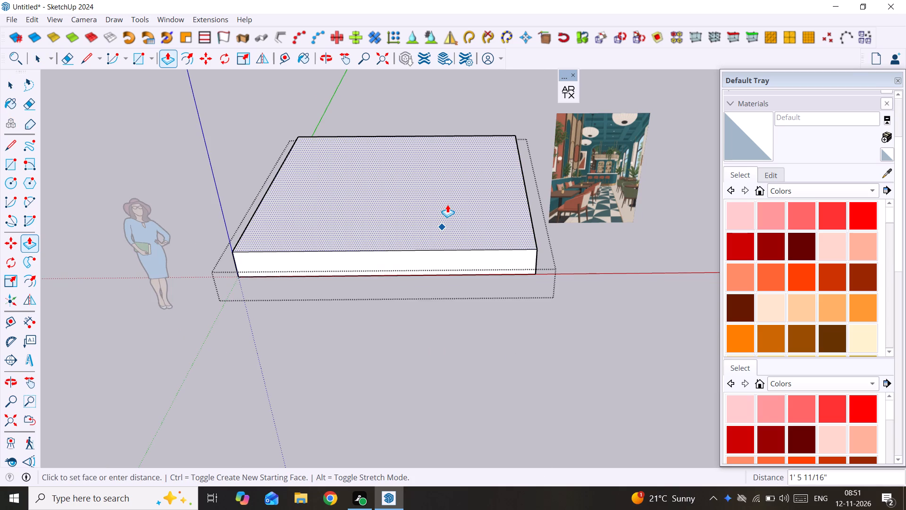
{"action": "type", "text": "6\""}
{"action": "key", "text": "Return"}
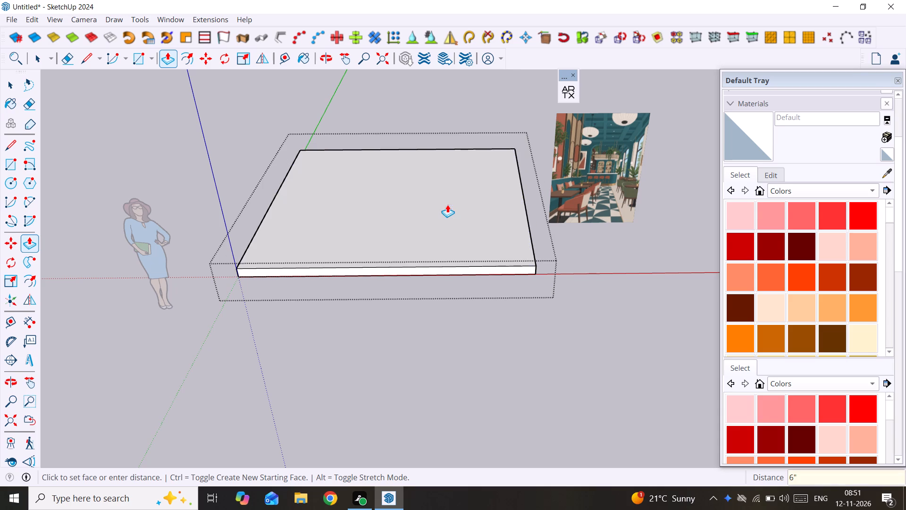
{"action": "key", "text": "b"}
{"action": "key", "text": "space"}
{"action": "key", "text": "space"}
{"action": "key", "text": "space"}
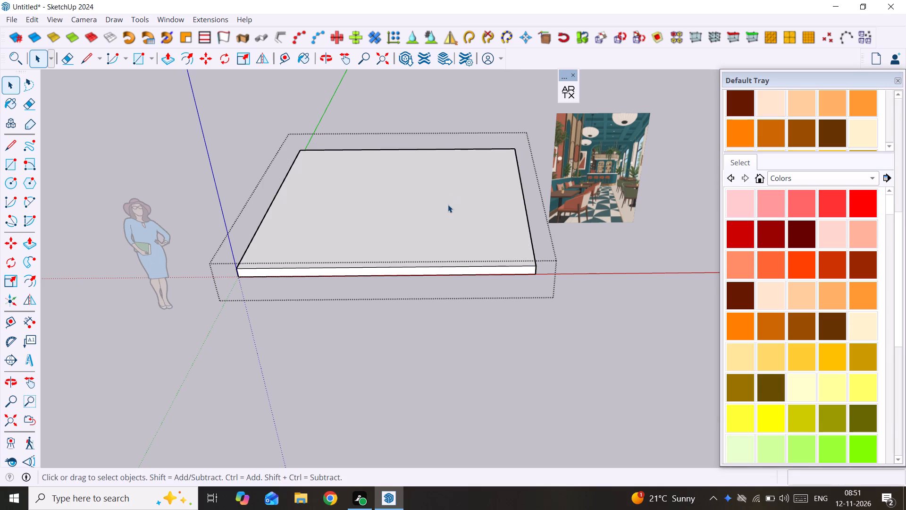
{"action": "left_click", "coordinate": [608, 324]}
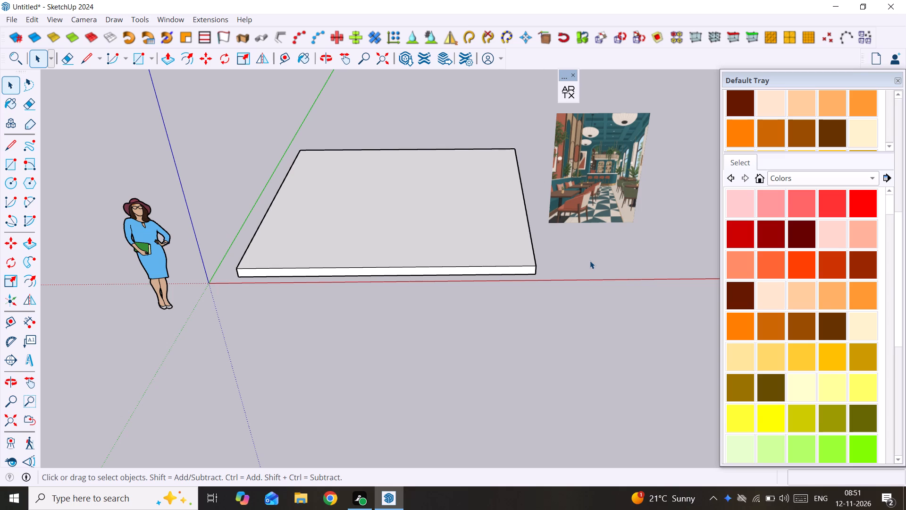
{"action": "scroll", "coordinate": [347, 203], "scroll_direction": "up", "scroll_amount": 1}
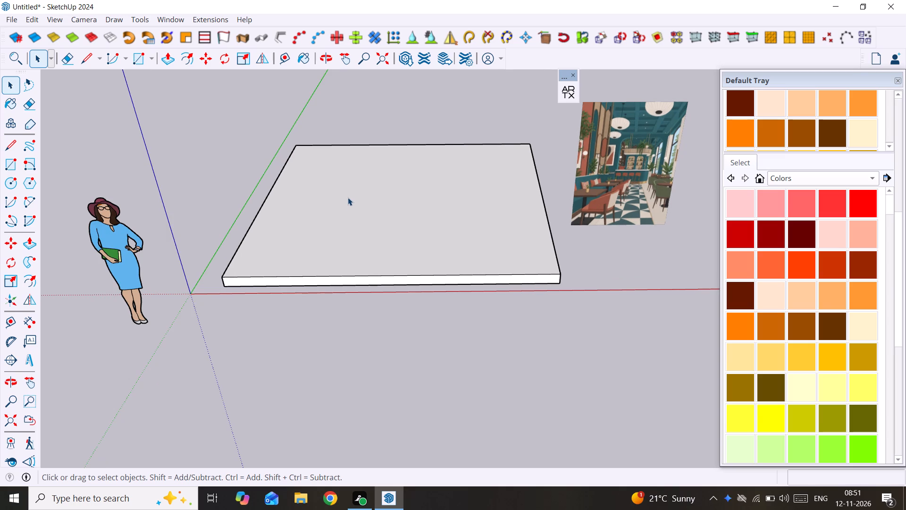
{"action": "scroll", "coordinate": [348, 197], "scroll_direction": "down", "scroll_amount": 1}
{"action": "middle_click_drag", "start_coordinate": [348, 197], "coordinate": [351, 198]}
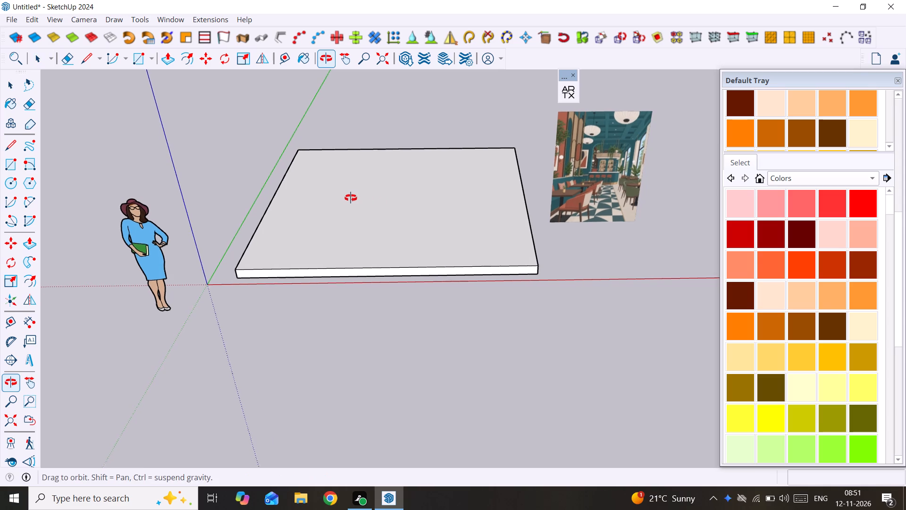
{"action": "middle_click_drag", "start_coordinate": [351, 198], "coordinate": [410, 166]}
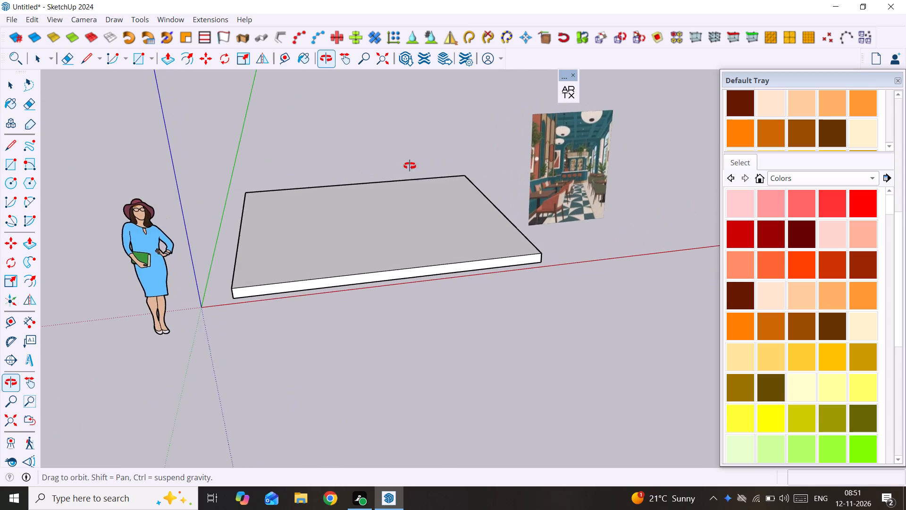
Examine the floor slab and the café reference image from several angles.
{"action": "middle_click_drag", "start_coordinate": [410, 166], "coordinate": [409, 175]}
{"action": "scroll", "coordinate": [408, 174], "scroll_direction": "up", "scroll_amount": 5}
{"action": "scroll", "coordinate": [407, 170], "scroll_direction": "down", "scroll_amount": 2}
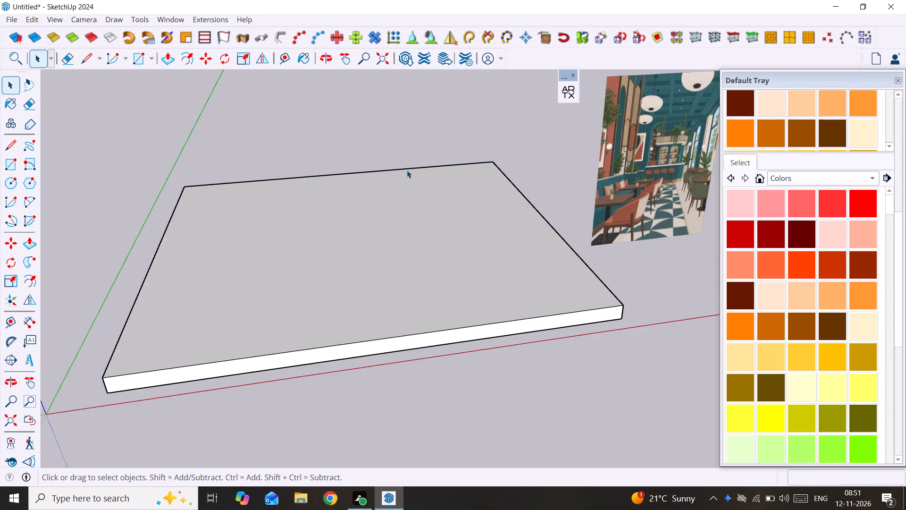
{"action": "scroll", "coordinate": [407, 170], "scroll_direction": "down", "scroll_amount": 5}
{"action": "middle_click_drag", "start_coordinate": [407, 170], "coordinate": [344, 205]}
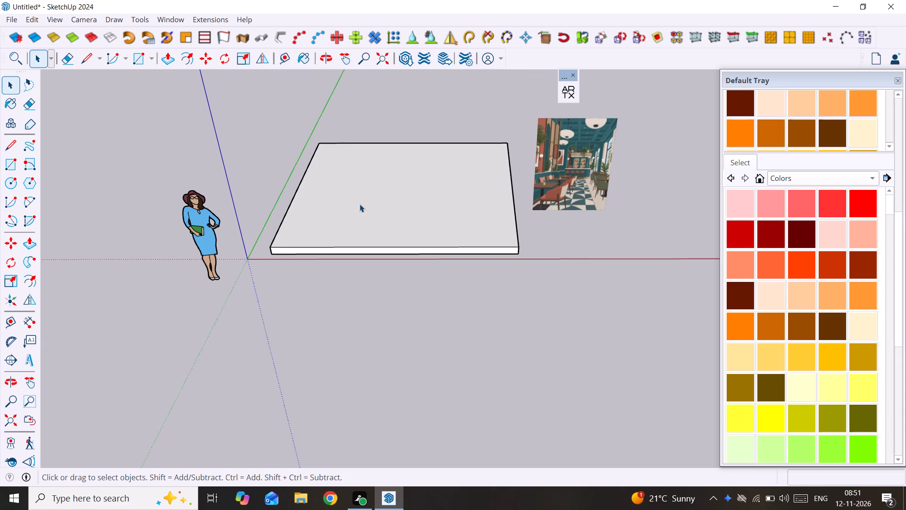
{"action": "scroll", "coordinate": [604, 158], "scroll_direction": "up", "scroll_amount": 4}
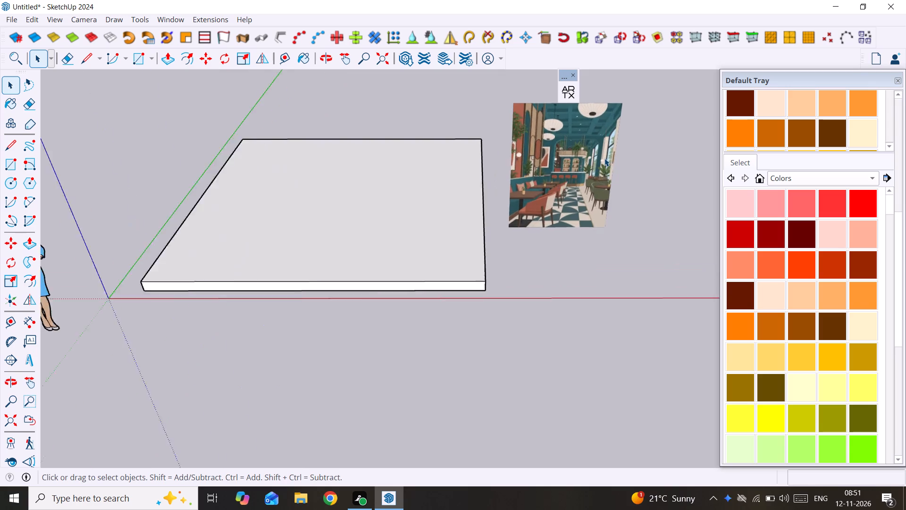
{"action": "scroll", "coordinate": [603, 158], "scroll_direction": "up", "scroll_amount": 3}
{"action": "middle_click_drag", "start_coordinate": [596, 148], "coordinate": [597, 119]}
{"action": "scroll", "coordinate": [410, 195], "scroll_direction": "down", "scroll_amount": 3}
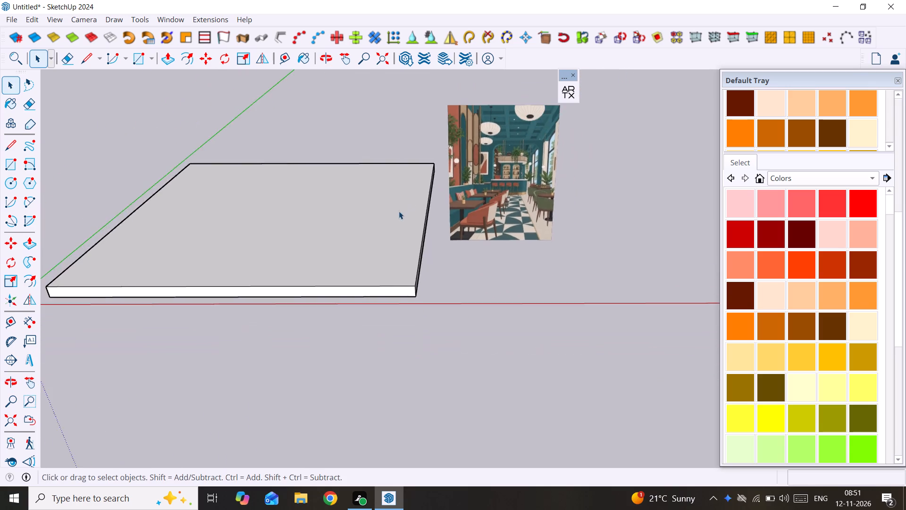
{"action": "scroll", "coordinate": [397, 213], "scroll_direction": "down", "scroll_amount": 4}
{"action": "scroll", "coordinate": [303, 228], "scroll_direction": "down", "scroll_amount": 3}
{"action": "scroll", "coordinate": [199, 227], "scroll_direction": "up", "scroll_amount": 7}
{"action": "middle_click_drag", "start_coordinate": [199, 227], "coordinate": [226, 231]}
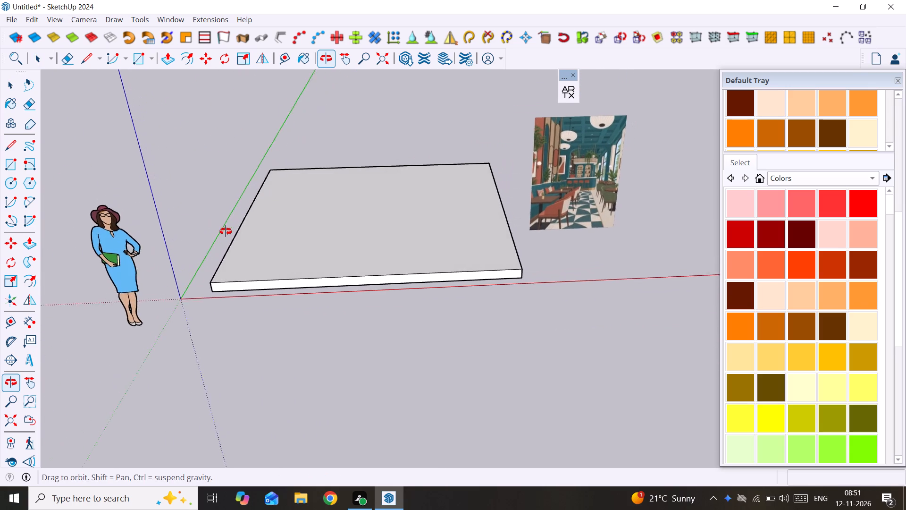
{"action": "middle_click_drag", "start_coordinate": [226, 231], "coordinate": [233, 232]}
{"action": "scroll", "coordinate": [233, 232], "scroll_direction": "up", "scroll_amount": 1}
{"action": "middle_click_drag", "start_coordinate": [271, 214], "coordinate": [250, 211]}
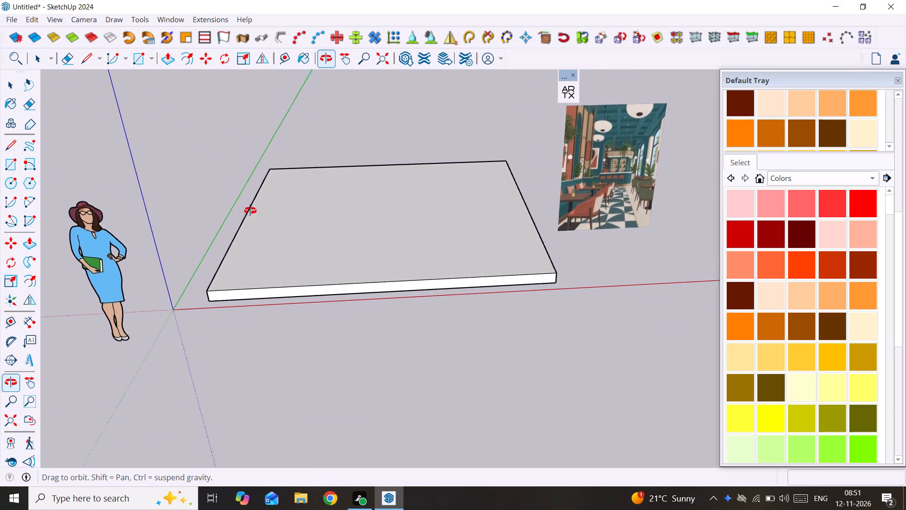
{"action": "middle_click_drag", "start_coordinate": [250, 211], "coordinate": [218, 234]}
{"action": "middle_click_drag", "start_coordinate": [226, 237], "coordinate": [234, 238]}
{"action": "scroll", "coordinate": [387, 181], "scroll_direction": "up", "scroll_amount": 3}
{"action": "scroll", "coordinate": [387, 181], "scroll_direction": "down", "scroll_amount": 2}
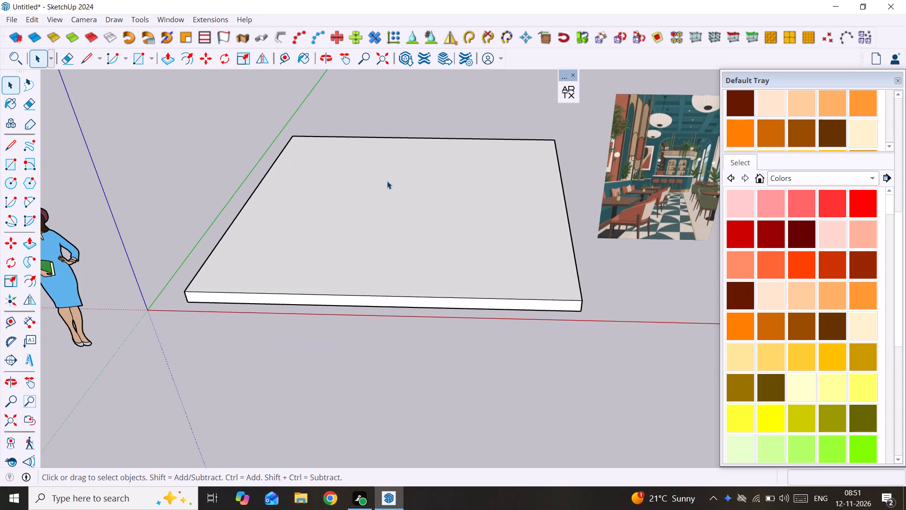
Draw a 15' by 15' rectangle over the slab's top face, from its back corner to the diagonally opposite front corner.
{"action": "key", "text": "r"}
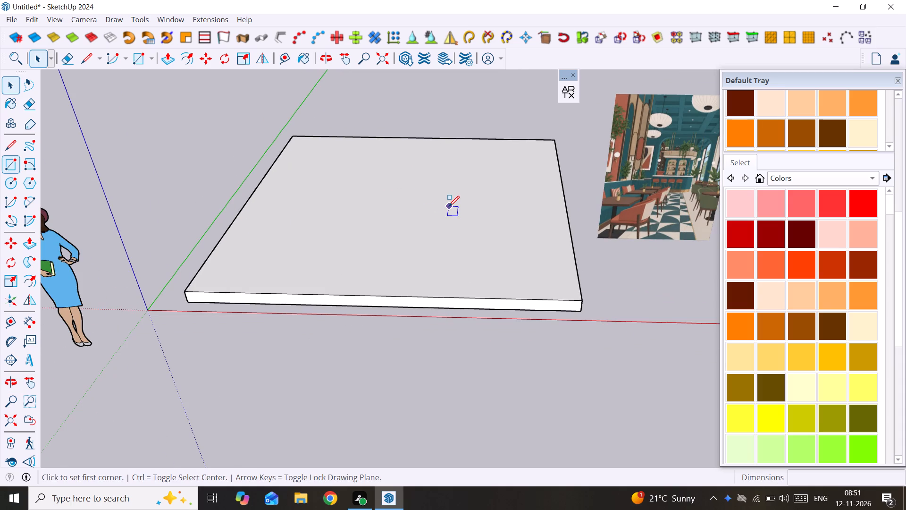
{"action": "left_click", "coordinate": [292, 136]}
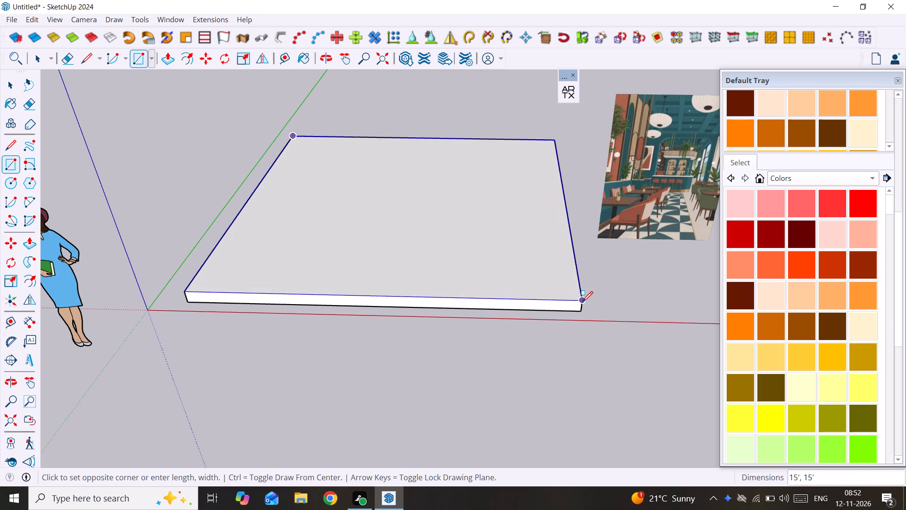
{"action": "left_click", "coordinate": [583, 302]}
{"action": "scroll", "coordinate": [503, 222], "scroll_direction": "up", "scroll_amount": 2}
{"action": "scroll", "coordinate": [503, 222], "scroll_direction": "down", "scroll_amount": 5}
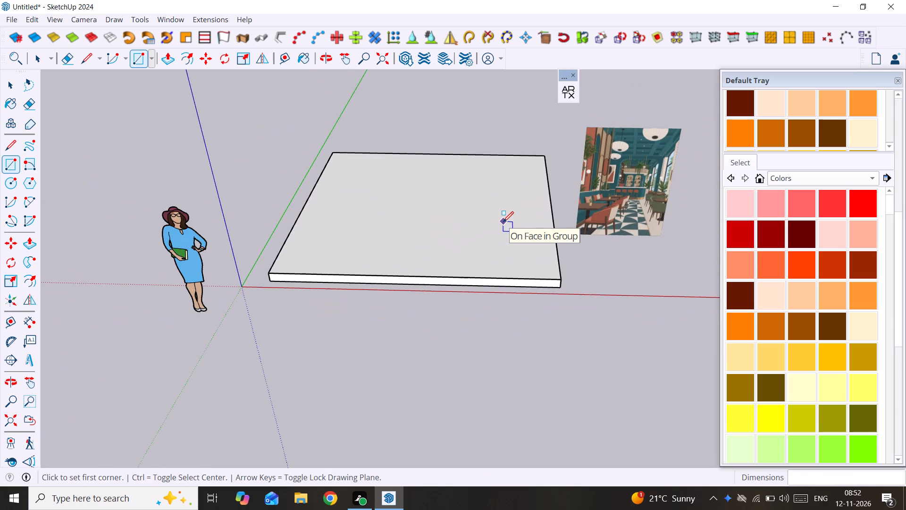
Select the new rectangle's face with its edges on top of the slab and make it a group.
{"action": "key", "text": "space"}
{"action": "left_click", "coordinate": [503, 222]}
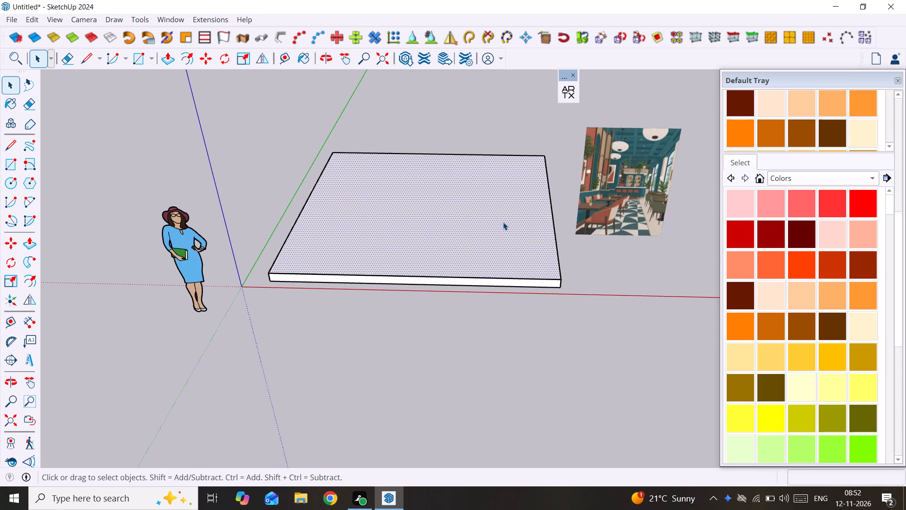
{"action": "double_click", "coordinate": [503, 222]}
{"action": "right_click", "coordinate": [503, 222]}
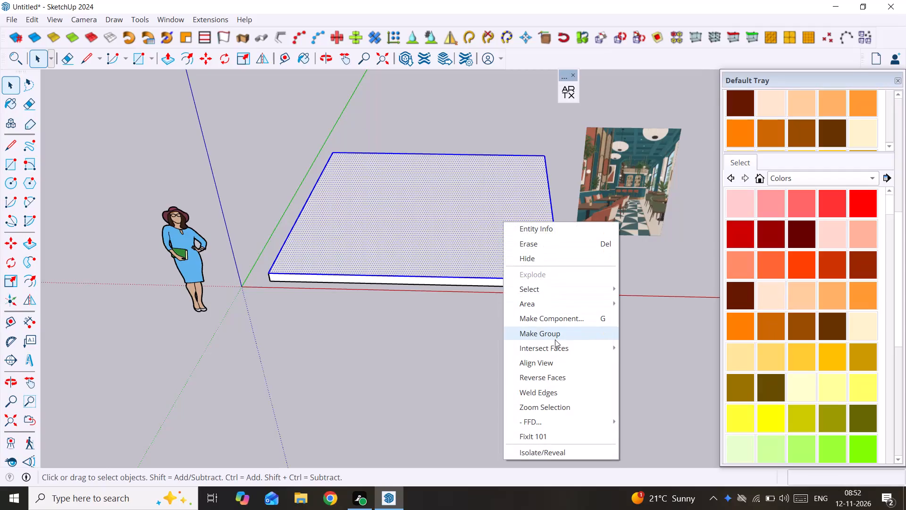
{"action": "left_click", "coordinate": [555, 338]}
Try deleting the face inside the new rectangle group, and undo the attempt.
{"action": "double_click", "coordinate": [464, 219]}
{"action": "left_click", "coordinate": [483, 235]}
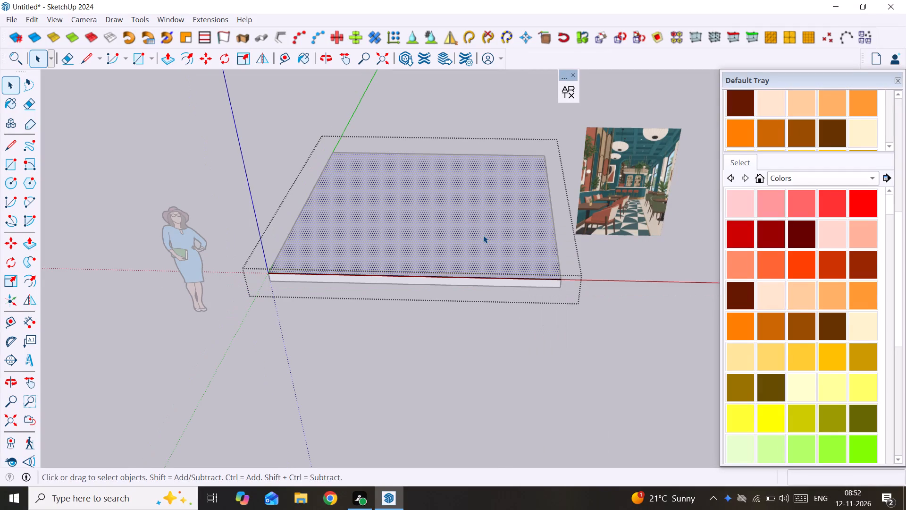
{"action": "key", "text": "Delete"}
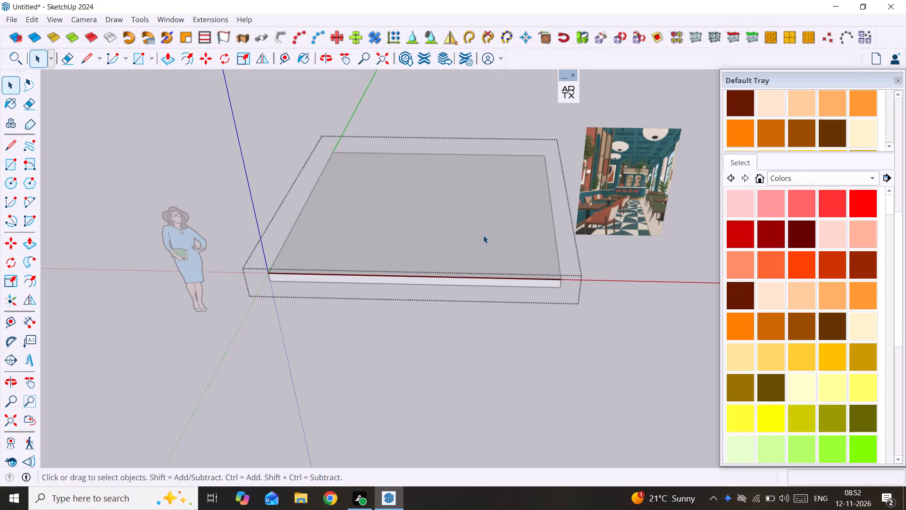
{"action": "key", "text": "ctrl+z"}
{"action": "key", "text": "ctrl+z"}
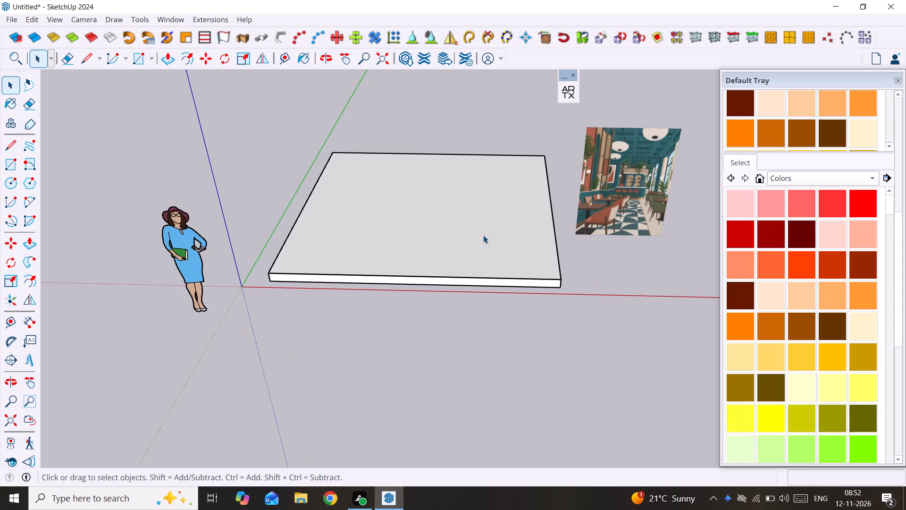
Open the rectangle's group and offset its face inward by 9" for the wall thickness.
{"action": "left_click", "coordinate": [486, 238]}
{"action": "triple_click", "coordinate": [486, 238]}
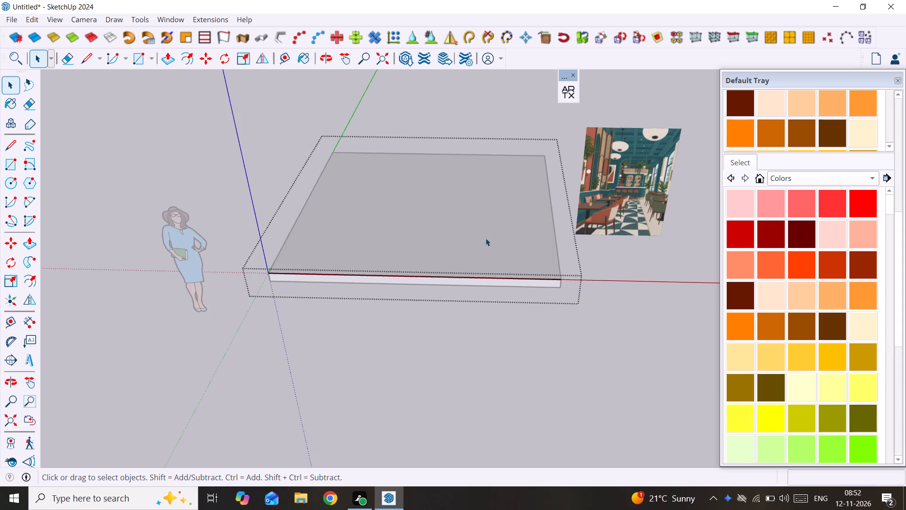
{"action": "key", "text": "f"}
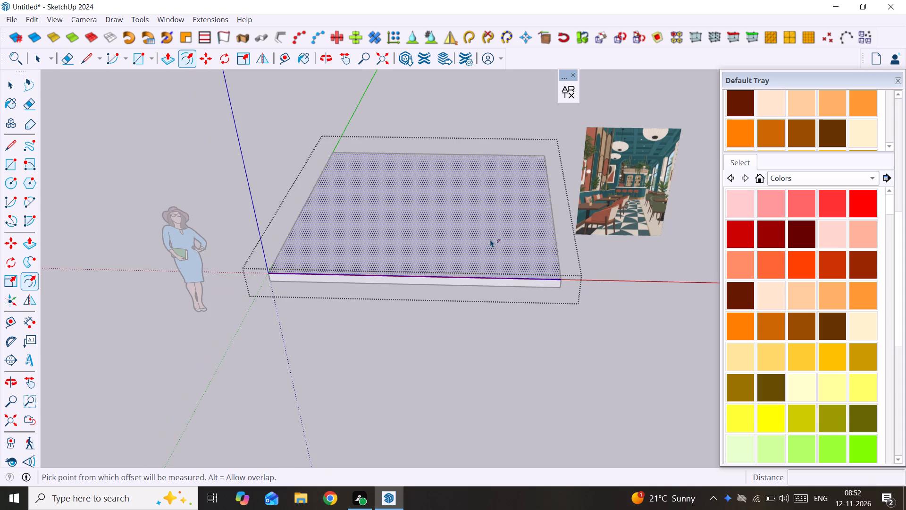
{"action": "left_click", "coordinate": [517, 218]}
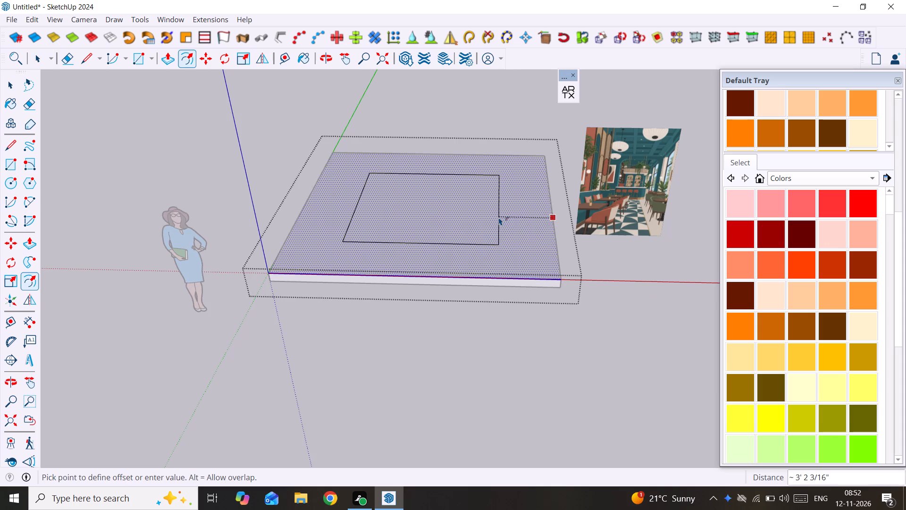
{"action": "type", "text": "9\""}
{"action": "key", "text": "Return"}
{"action": "key", "text": "space"}
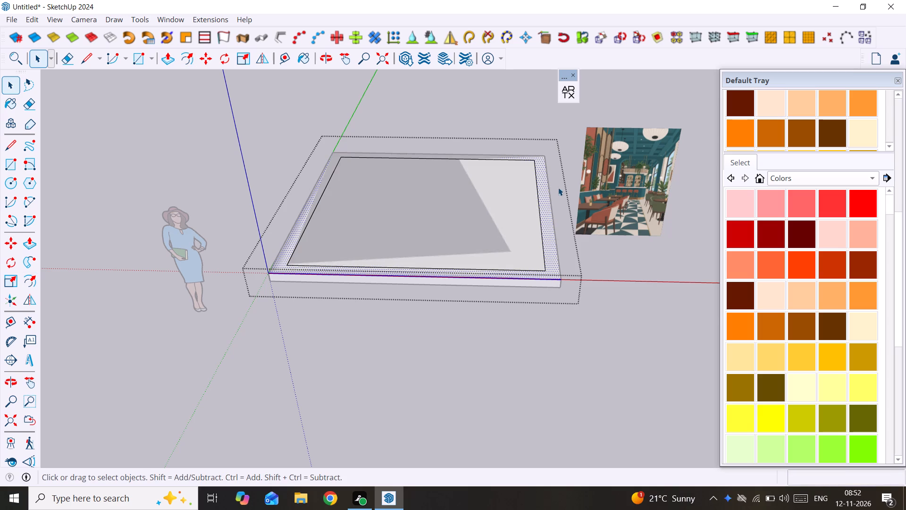
Move the front edge of the inner outline 9" outward onto the slab's front edge, making a U-shaped wall strip open at the front.
{"action": "scroll", "coordinate": [558, 187], "scroll_direction": "up", "scroll_amount": 4}
{"action": "middle_click_drag", "start_coordinate": [496, 298], "coordinate": [496, 363]}
{"action": "scroll", "coordinate": [487, 335], "scroll_direction": "up", "scroll_amount": 4}
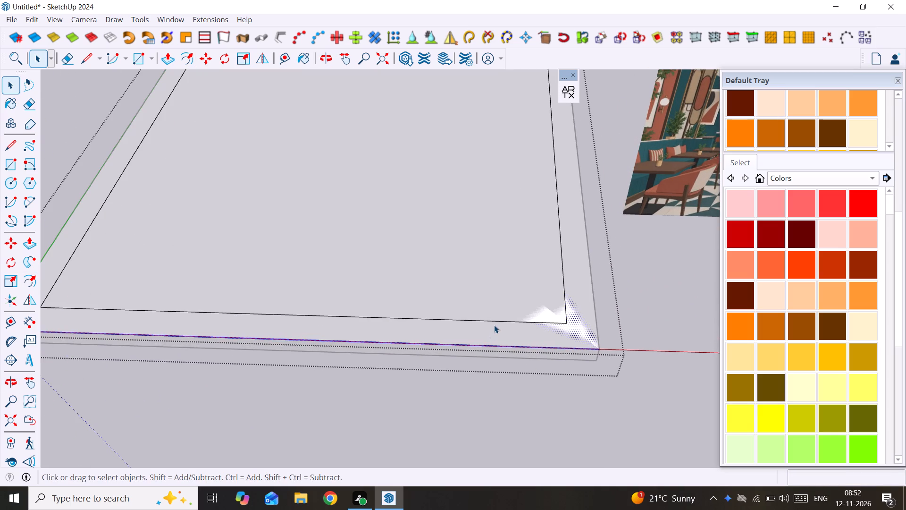
{"action": "left_click", "coordinate": [497, 322]}
{"action": "scroll", "coordinate": [497, 322], "scroll_direction": "down", "scroll_amount": 5}
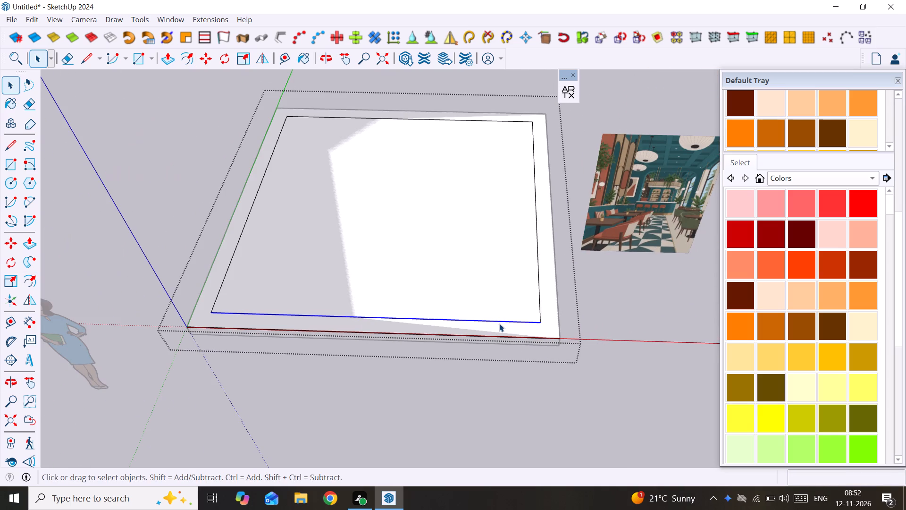
{"action": "key", "text": "m"}
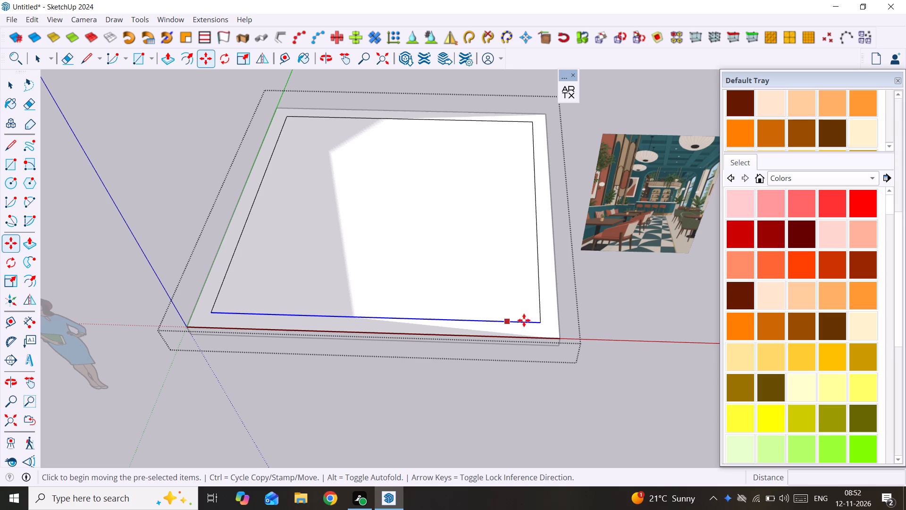
{"action": "left_click", "coordinate": [537, 322]}
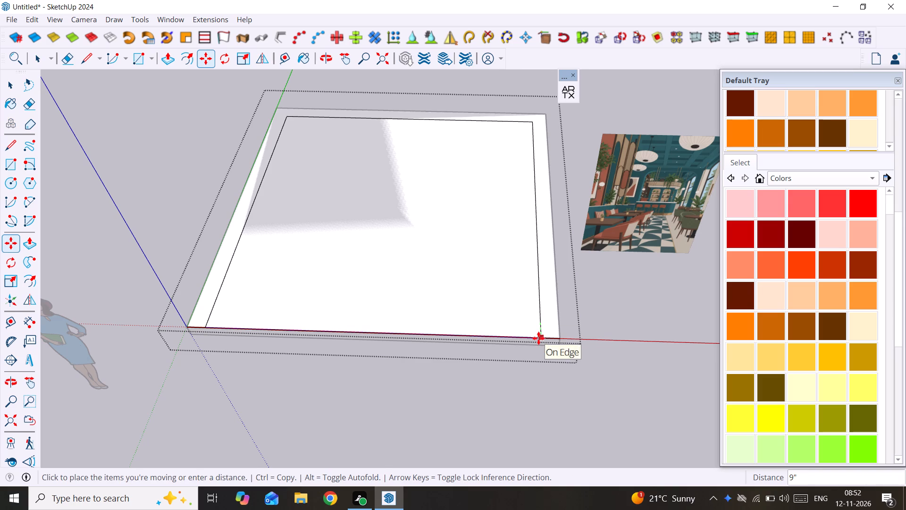
{"action": "left_click", "coordinate": [538, 338]}
{"action": "scroll", "coordinate": [419, 282], "scroll_direction": "down", "scroll_amount": 4}
{"action": "middle_click_drag", "start_coordinate": [418, 282], "coordinate": [462, 280]}
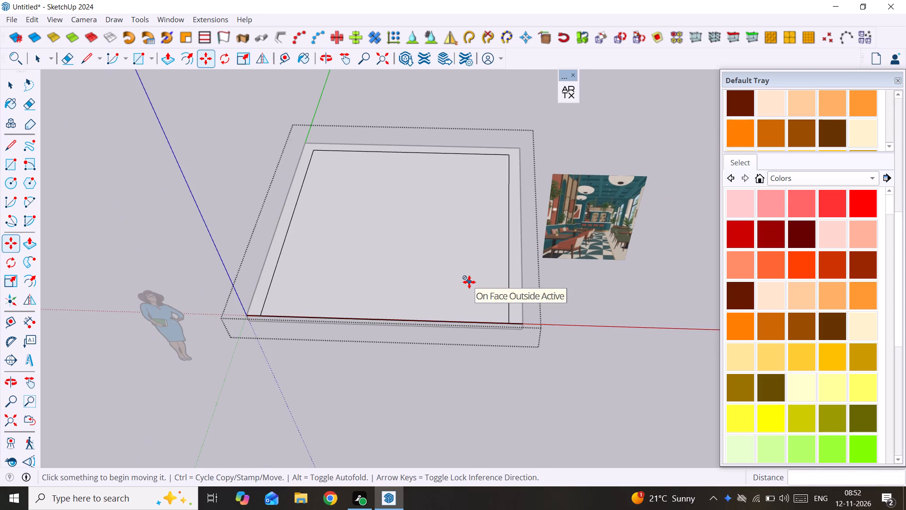
{"action": "key", "text": "space"}
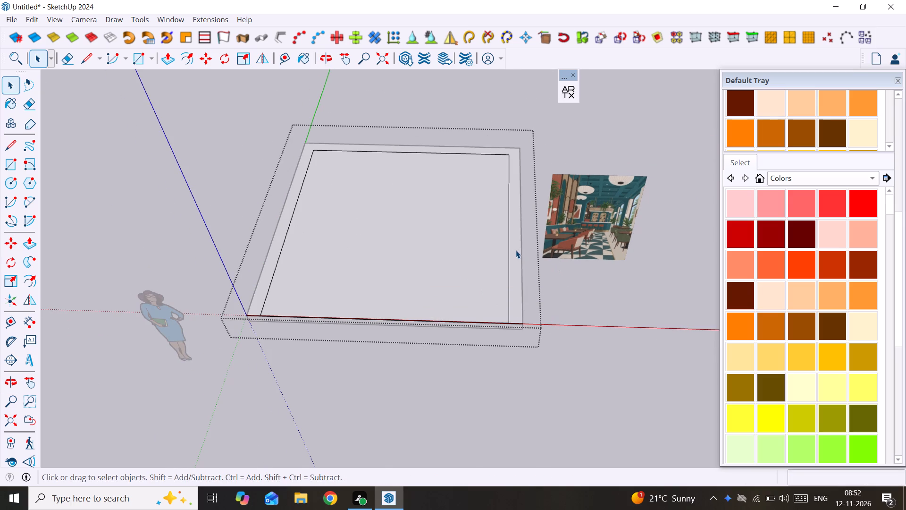
Push/pull the U-shaped strip up 10' into three walls and close the group.
{"action": "left_click", "coordinate": [514, 248]}
{"action": "key", "text": "p"}
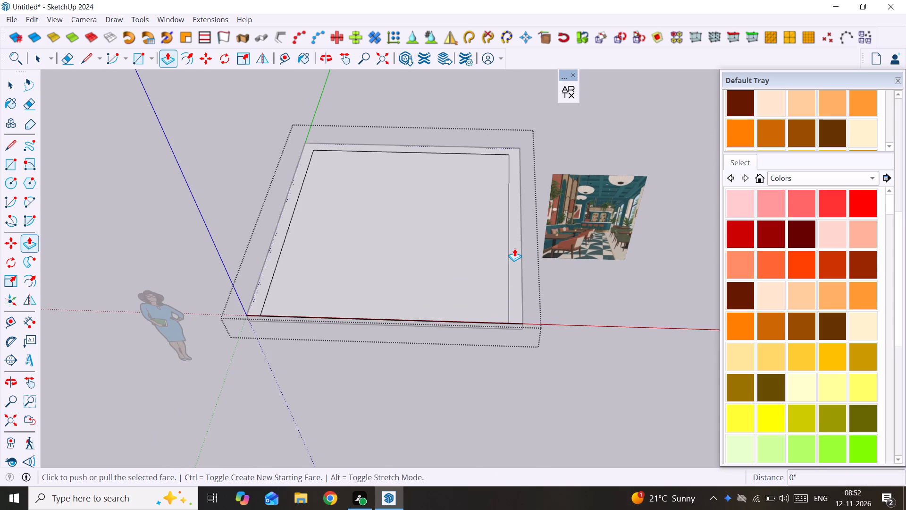
{"action": "left_click", "coordinate": [514, 248]}
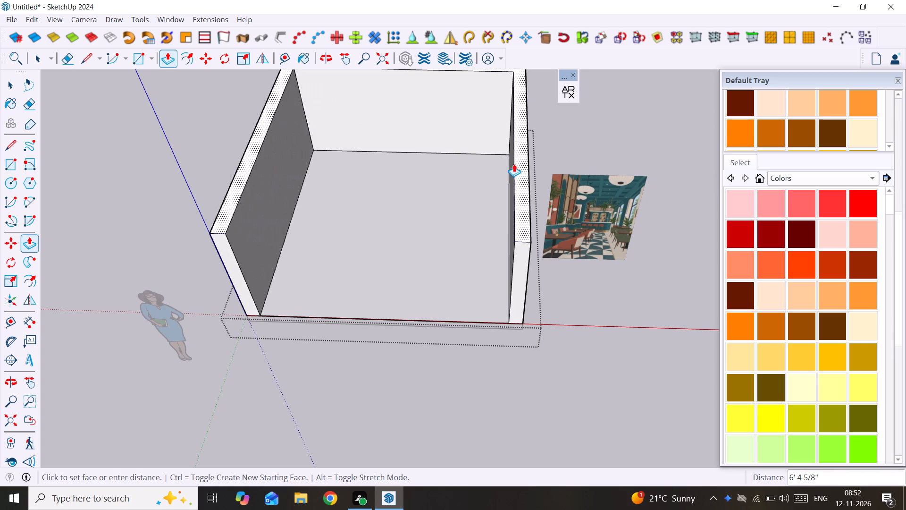
{"action": "type", "text": "10'"}
{"action": "key", "text": "Return"}
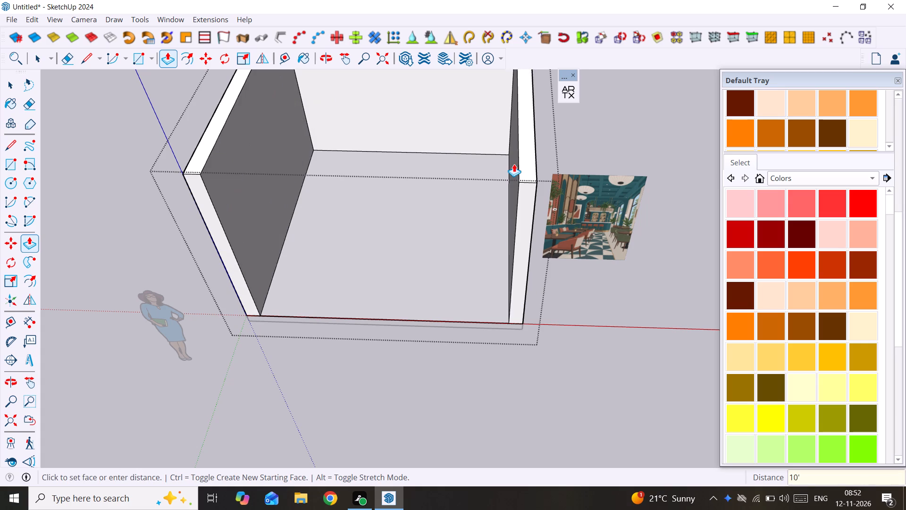
{"action": "key", "text": "space"}
{"action": "scroll", "coordinate": [516, 165], "scroll_direction": "down", "scroll_amount": 9}
{"action": "middle_click_drag", "start_coordinate": [514, 165], "coordinate": [511, 88]}
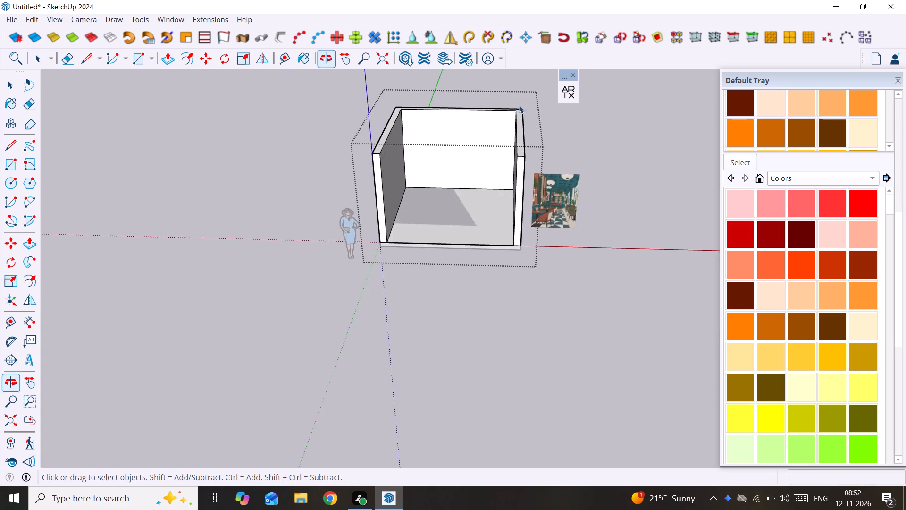
{"action": "scroll", "coordinate": [606, 191], "scroll_direction": "up", "scroll_amount": 5}
{"action": "scroll", "coordinate": [582, 116], "scroll_direction": "down", "scroll_amount": 4}
{"action": "scroll", "coordinate": [530, 144], "scroll_direction": "up", "scroll_amount": 5}
{"action": "left_click", "coordinate": [551, 129]}
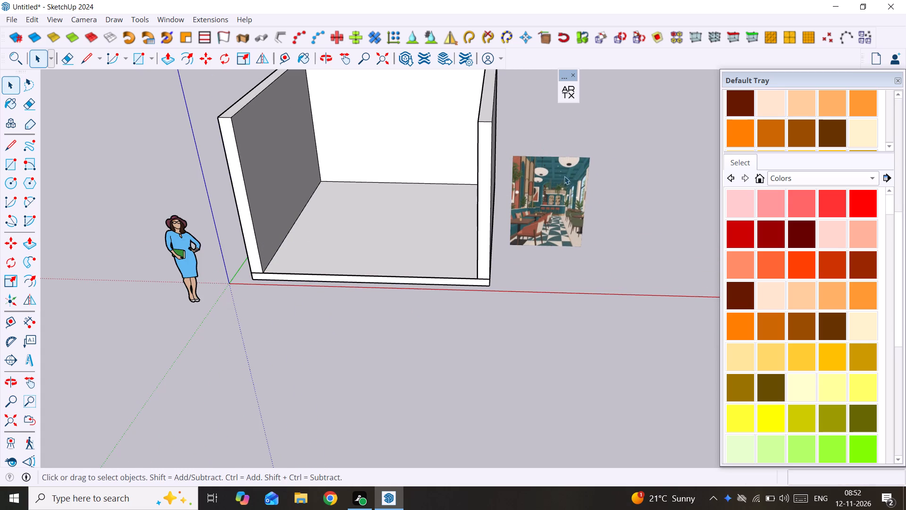
Close the floating ARTX toolbar.
{"action": "left_click", "coordinate": [572, 73]}
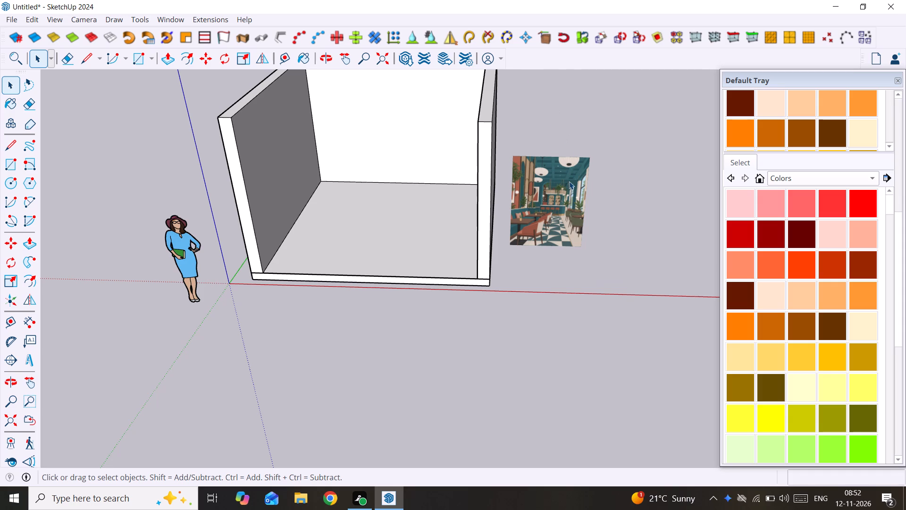
Compare the three-walled room with the café reference image, viewing both from several angles and up close.
{"action": "left_click_drag", "start_coordinate": [569, 184], "coordinate": [570, 152]}
{"action": "scroll", "coordinate": [561, 202], "scroll_direction": "up", "scroll_amount": 3}
{"action": "middle_click_drag", "start_coordinate": [561, 200], "coordinate": [572, 150]}
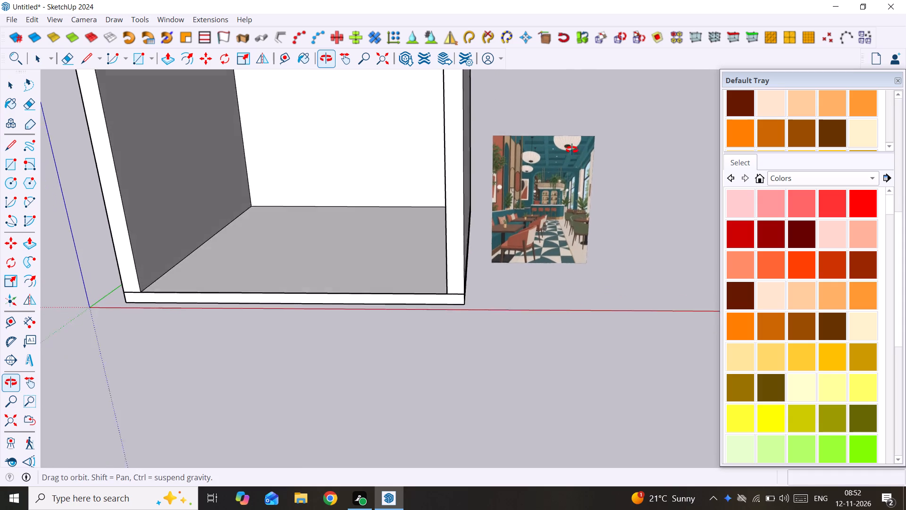
{"action": "middle_click_drag", "start_coordinate": [572, 150], "coordinate": [623, 148]}
{"action": "scroll", "coordinate": [409, 165], "scroll_direction": "down", "scroll_amount": 4}
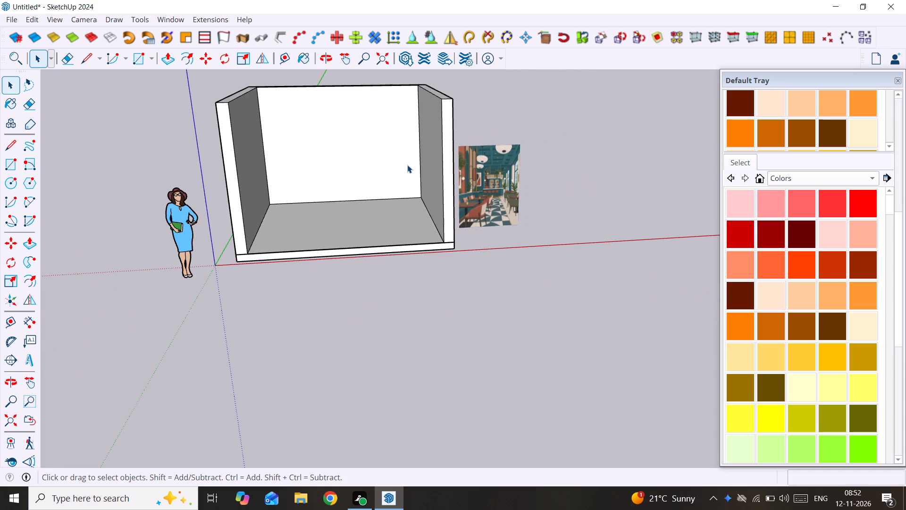
{"action": "middle_click_drag", "start_coordinate": [406, 169], "coordinate": [451, 298], "text": "shift"}
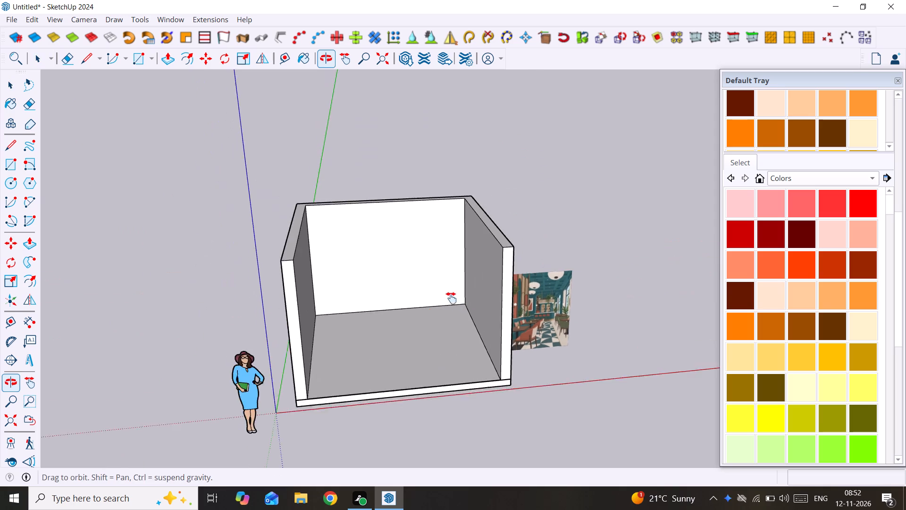
{"action": "middle_click_drag", "start_coordinate": [451, 298], "coordinate": [429, 288], "text": "shift"}
{"action": "scroll", "coordinate": [429, 288], "scroll_direction": "up", "scroll_amount": 2}
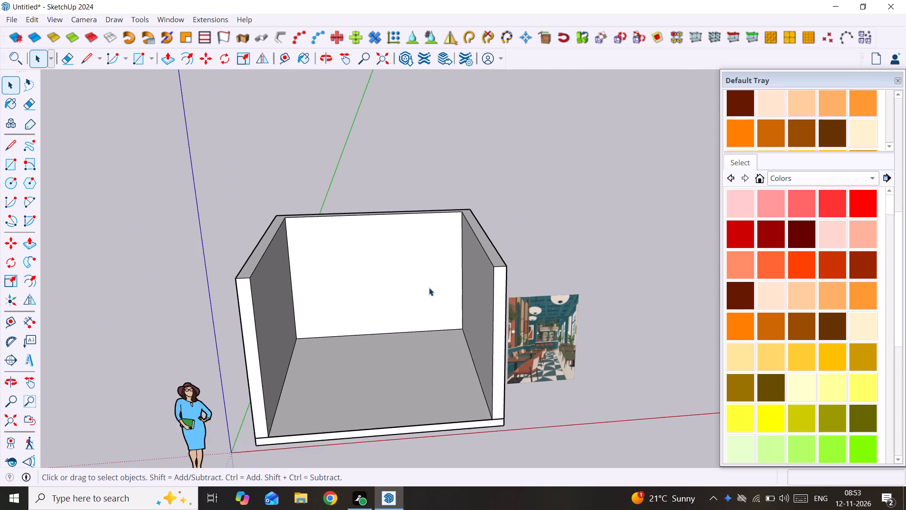
{"action": "scroll", "coordinate": [513, 343], "scroll_direction": "down", "scroll_amount": 1}
{"action": "middle_click_drag", "start_coordinate": [475, 330], "coordinate": [411, 325]}
{"action": "scroll", "coordinate": [596, 346], "scroll_direction": "up", "scroll_amount": 3}
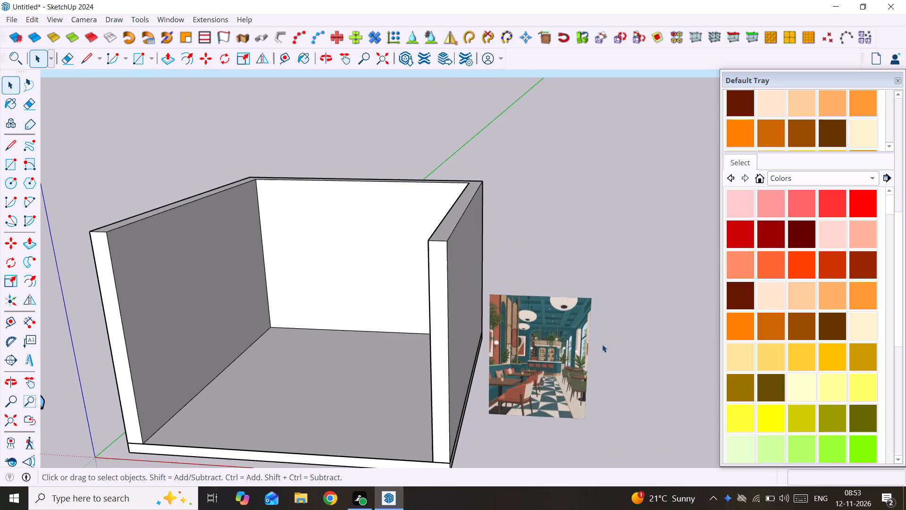
{"action": "scroll", "coordinate": [556, 321], "scroll_direction": "up", "scroll_amount": 8}
{"action": "middle_click_drag", "start_coordinate": [555, 320], "coordinate": [545, 272]}
{"action": "scroll", "coordinate": [545, 272], "scroll_direction": "down", "scroll_amount": 4}
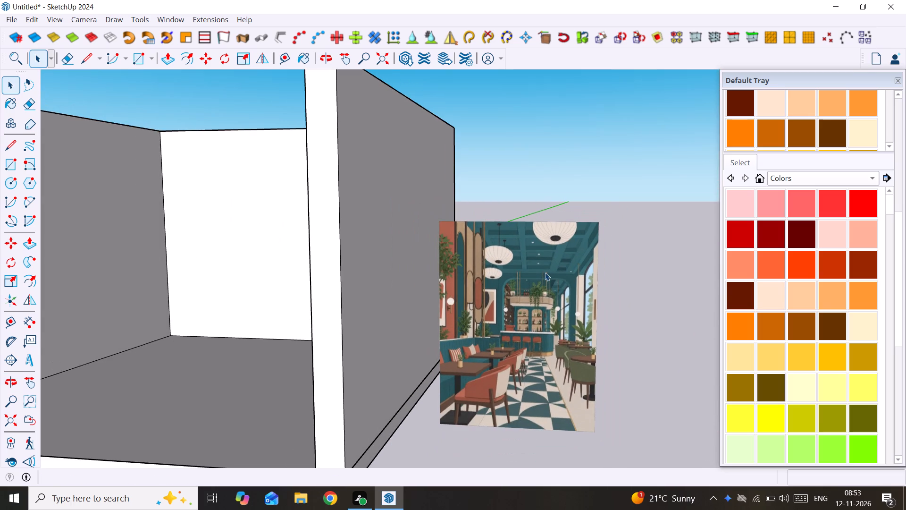
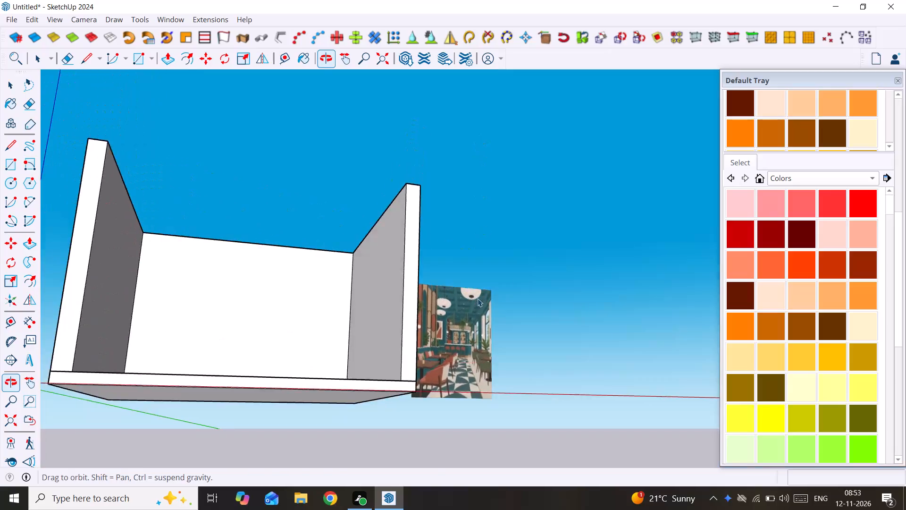
Examine the coffered ceiling in the café reference image up close and compare it with the open-topped room.
{"action": "scroll", "coordinate": [476, 299], "scroll_direction": "down", "scroll_amount": 10}
{"action": "middle_click_drag", "start_coordinate": [438, 322], "coordinate": [408, 440]}
{"action": "scroll", "coordinate": [382, 332], "scroll_direction": "up", "scroll_amount": 4}
{"action": "scroll", "coordinate": [470, 276], "scroll_direction": "up", "scroll_amount": 2}
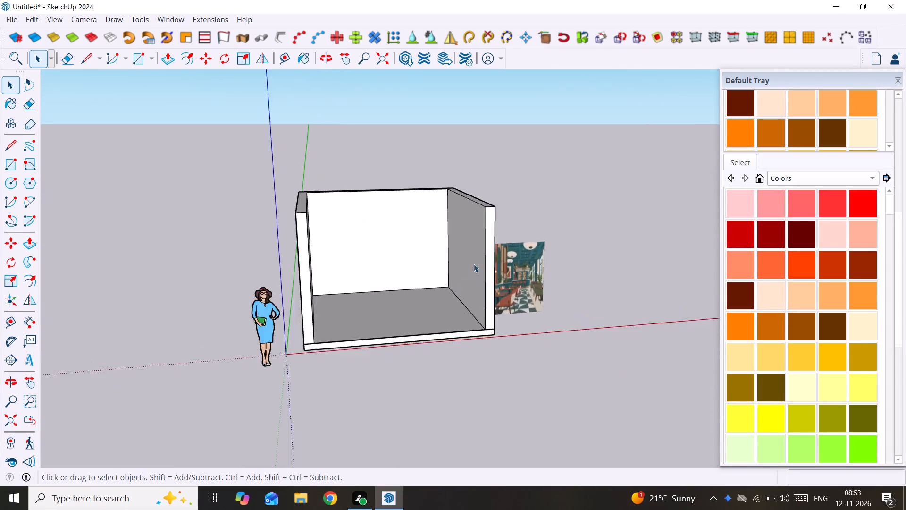
{"action": "scroll", "coordinate": [474, 264], "scroll_direction": "up", "scroll_amount": 5}
{"action": "middle_click_drag", "start_coordinate": [498, 222], "coordinate": [421, 244]}
{"action": "scroll", "coordinate": [421, 244], "scroll_direction": "up", "scroll_amount": 1}
{"action": "scroll", "coordinate": [529, 264], "scroll_direction": "up", "scroll_amount": 1}
{"action": "middle_click", "coordinate": [529, 264]}
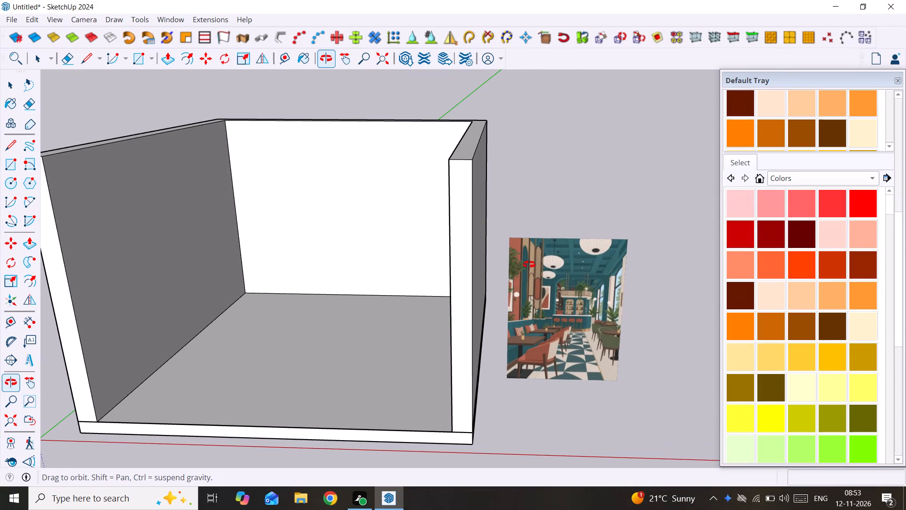
{"action": "scroll", "coordinate": [529, 264], "scroll_direction": "up", "scroll_amount": 1}
{"action": "scroll", "coordinate": [596, 289], "scroll_direction": "up", "scroll_amount": 4}
{"action": "middle_click_drag", "start_coordinate": [591, 289], "coordinate": [583, 279]}
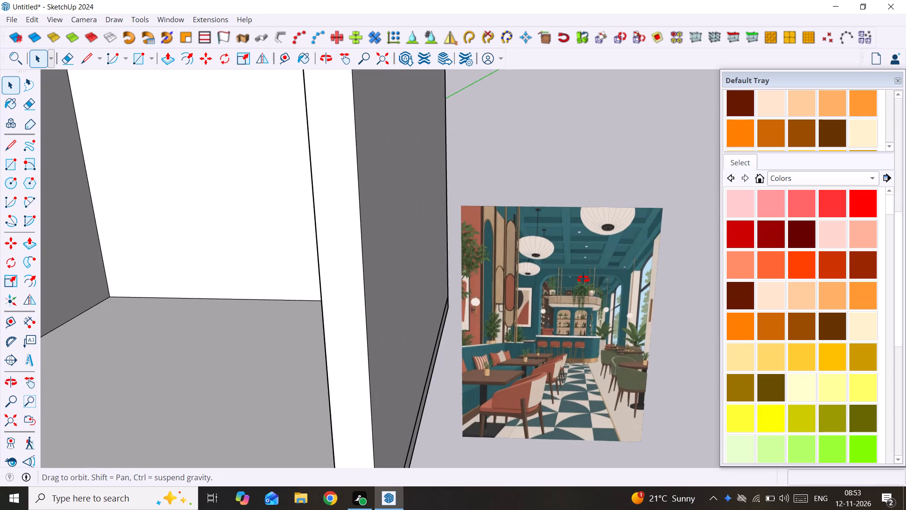
{"action": "middle_click_drag", "start_coordinate": [583, 279], "coordinate": [580, 228]}
{"action": "scroll", "coordinate": [584, 206], "scroll_direction": "up", "scroll_amount": 4}
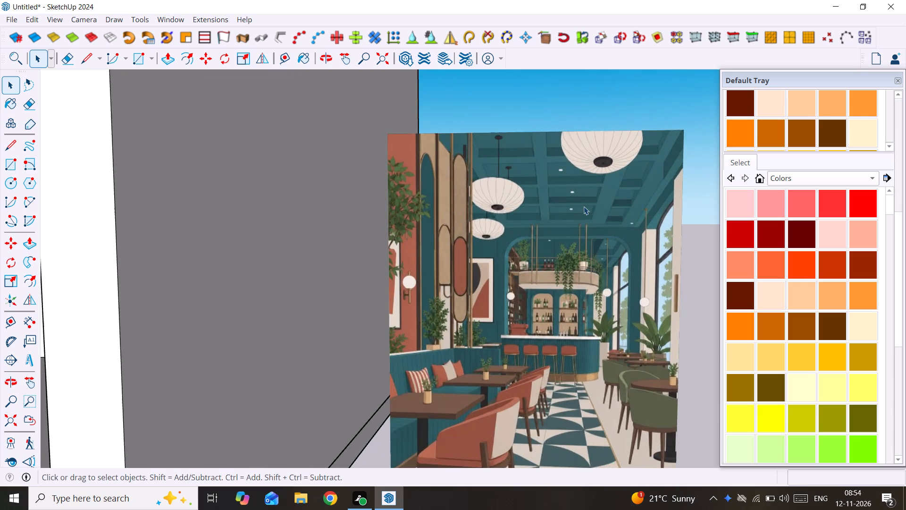
{"action": "scroll", "coordinate": [584, 206], "scroll_direction": "up", "scroll_amount": 3}
{"action": "middle_click_drag", "start_coordinate": [584, 206], "coordinate": [585, 196]}
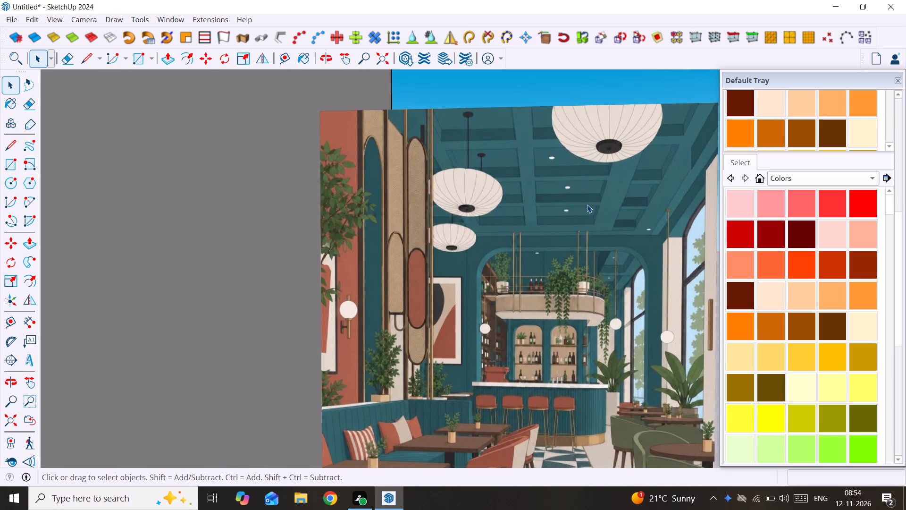
{"action": "scroll", "coordinate": [587, 204], "scroll_direction": "down", "scroll_amount": 5}
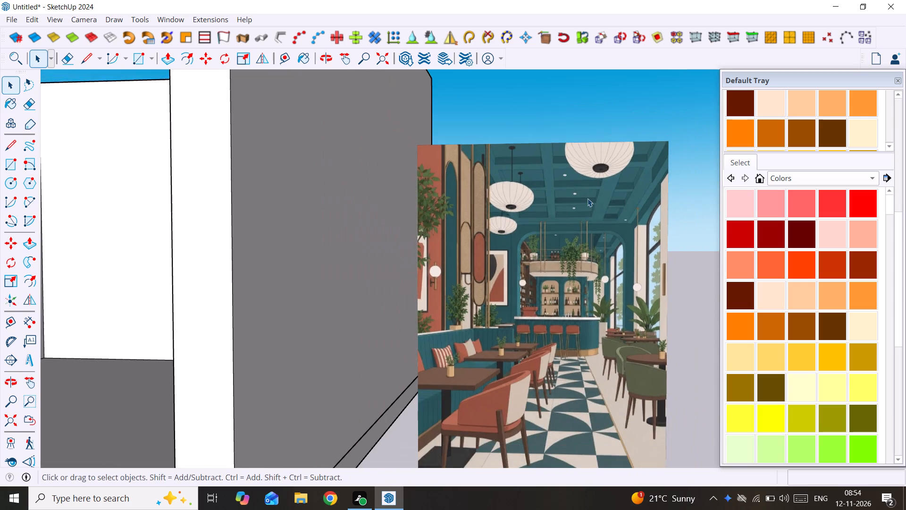
{"action": "scroll", "coordinate": [587, 198], "scroll_direction": "down", "scroll_amount": 11}
Draw a 14' 3" by 13' 6" ceiling rectangle between the inner top corners of the walls and make it a group.
{"action": "middle_click_drag", "start_coordinate": [417, 204], "coordinate": [465, 352]}
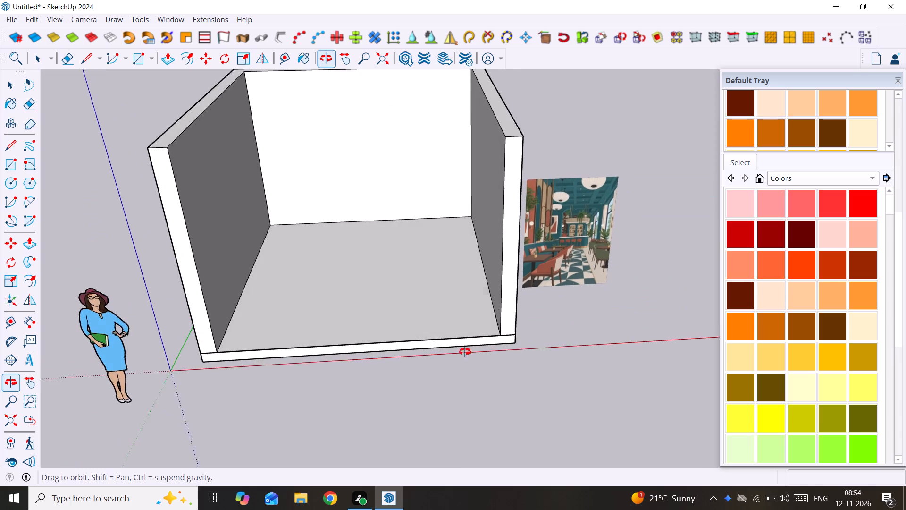
{"action": "middle_click_drag", "start_coordinate": [465, 352], "coordinate": [462, 355]}
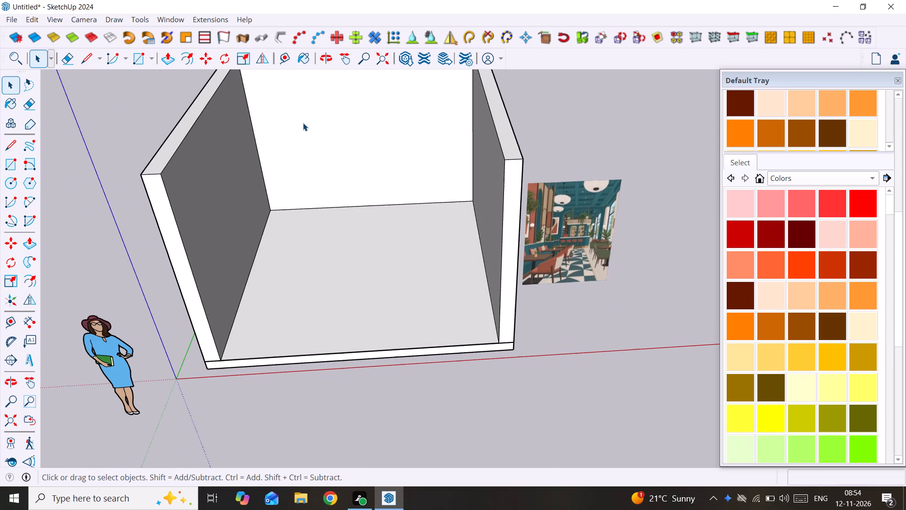
{"action": "middle_click_drag", "start_coordinate": [309, 127], "coordinate": [348, 233]}
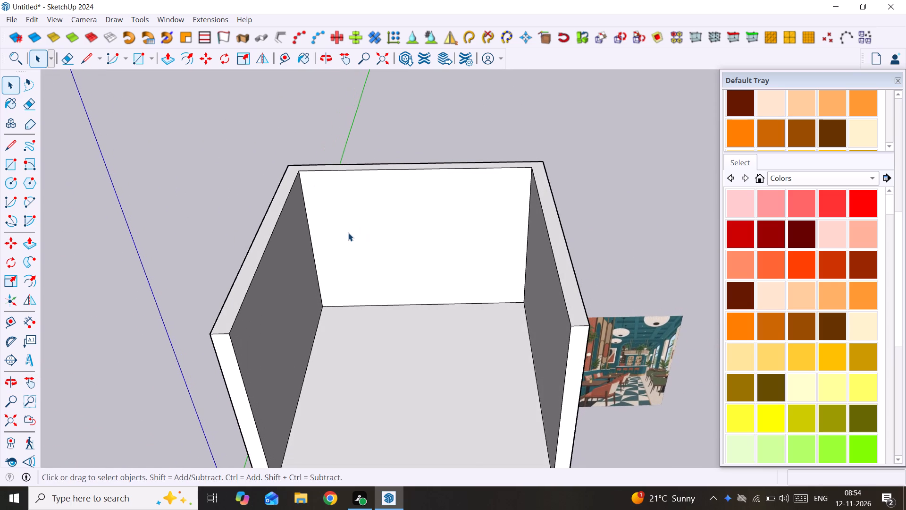
{"action": "key", "text": "r"}
{"action": "left_click", "coordinate": [295, 172]}
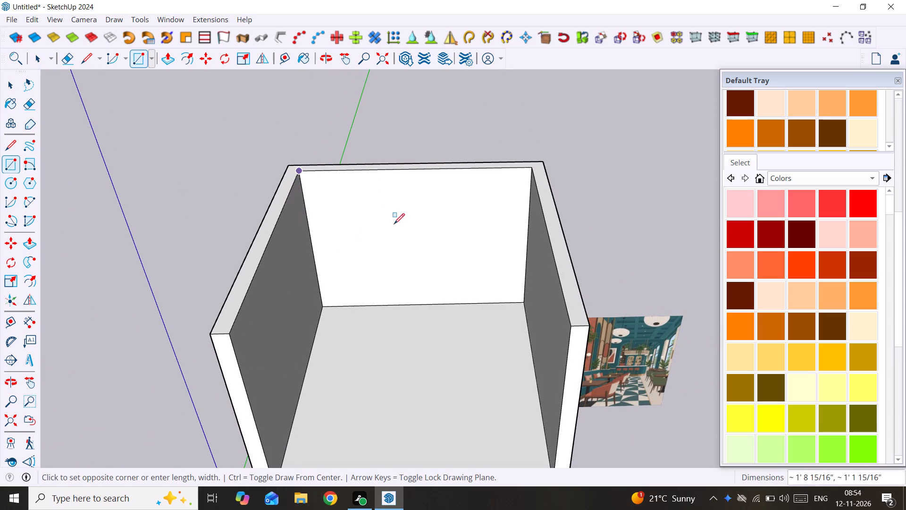
{"action": "left_click", "coordinate": [571, 327]}
{"action": "key", "text": "space"}
{"action": "triple_click", "coordinate": [470, 307]}
{"action": "left_click", "coordinate": [470, 307]}
{"action": "right_click", "coordinate": [468, 303]}
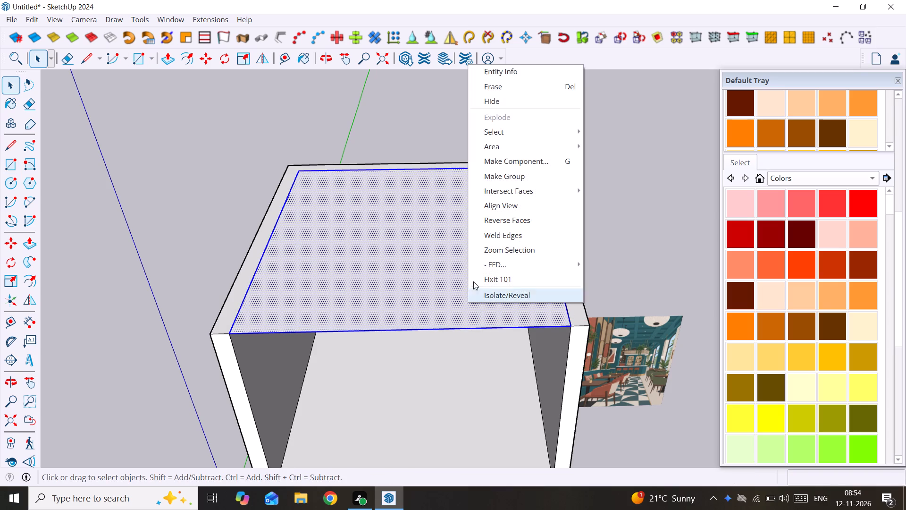
{"action": "left_click", "coordinate": [495, 170]}
Open the ceiling group and push/pull its face up 8" into a slab.
{"action": "scroll", "coordinate": [428, 266], "scroll_direction": "down", "scroll_amount": 2}
{"action": "middle_click_drag", "start_coordinate": [427, 268], "coordinate": [423, 262], "text": "shift"}
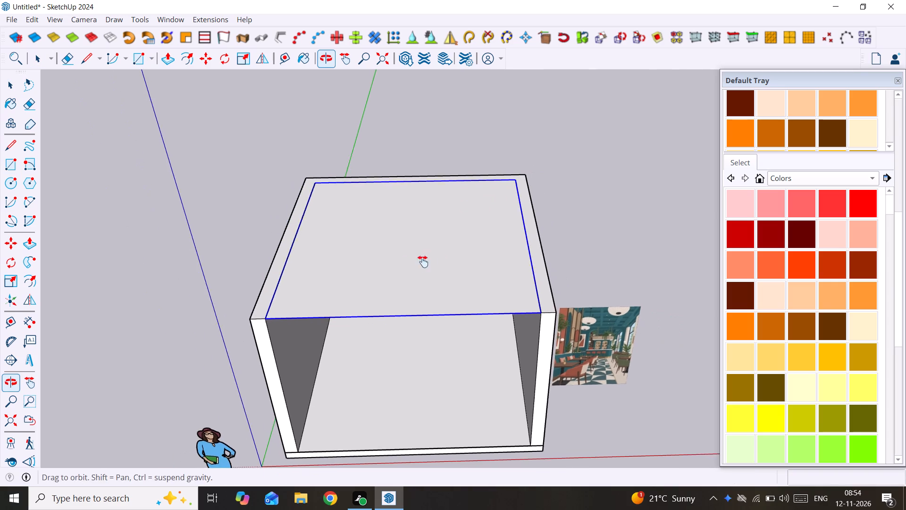
{"action": "middle_click_drag", "start_coordinate": [423, 262], "coordinate": [423, 256], "text": "shift"}
{"action": "scroll", "coordinate": [423, 274], "scroll_direction": "up", "scroll_amount": 3}
{"action": "triple_click", "coordinate": [423, 279]}
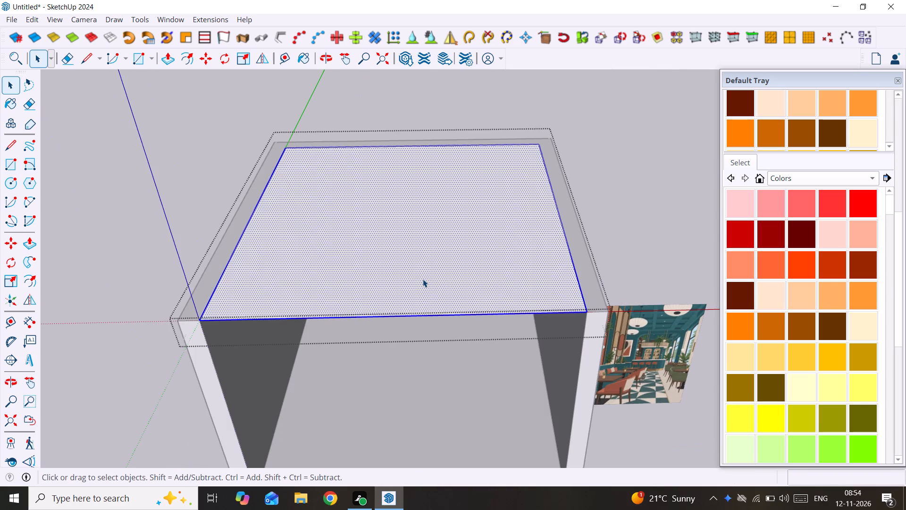
{"action": "left_click", "coordinate": [423, 279]}
{"action": "key", "text": "p"}
{"action": "left_click", "coordinate": [423, 279]}
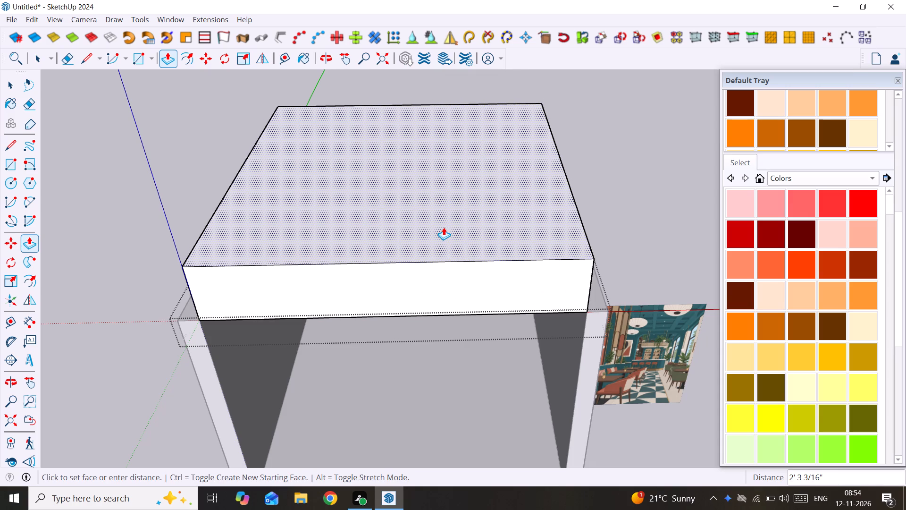
{"action": "type", "text": "8\""}
{"action": "key", "text": "Return"}
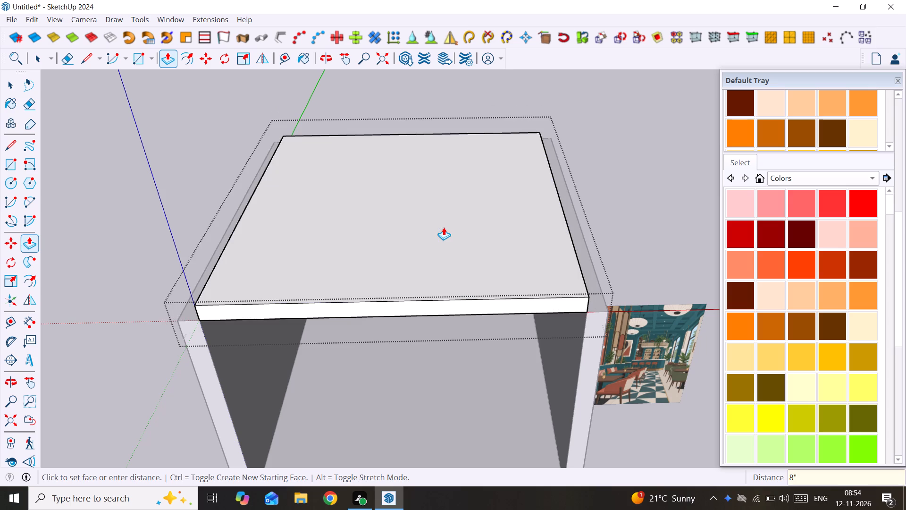
{"action": "key", "text": "space"}
Copy the left edge of the ceiling slab's top face 2' inward along the front edge.
{"action": "scroll", "coordinate": [663, 355], "scroll_direction": "up", "scroll_amount": 9}
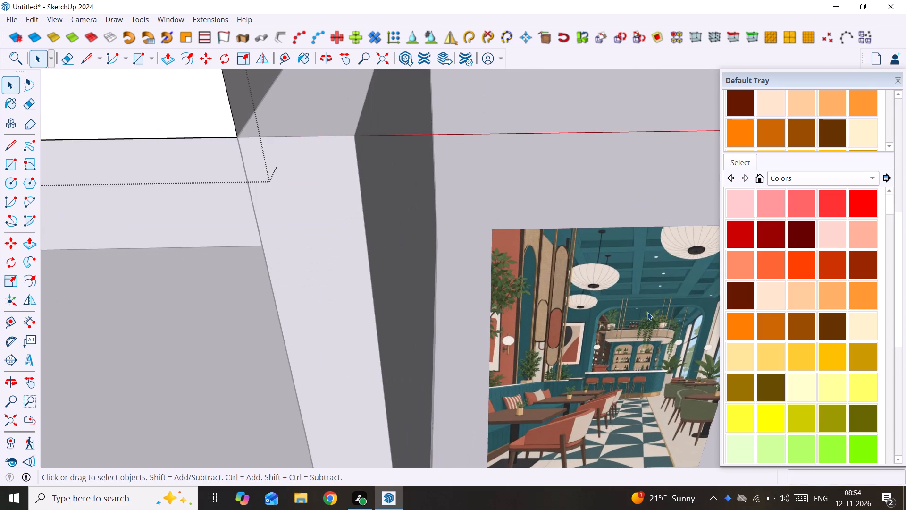
{"action": "scroll", "coordinate": [647, 312], "scroll_direction": "down", "scroll_amount": 5}
{"action": "scroll", "coordinate": [355, 314], "scroll_direction": "down", "scroll_amount": 3}
{"action": "middle_click_drag", "start_coordinate": [390, 307], "coordinate": [518, 292], "text": "shift"}
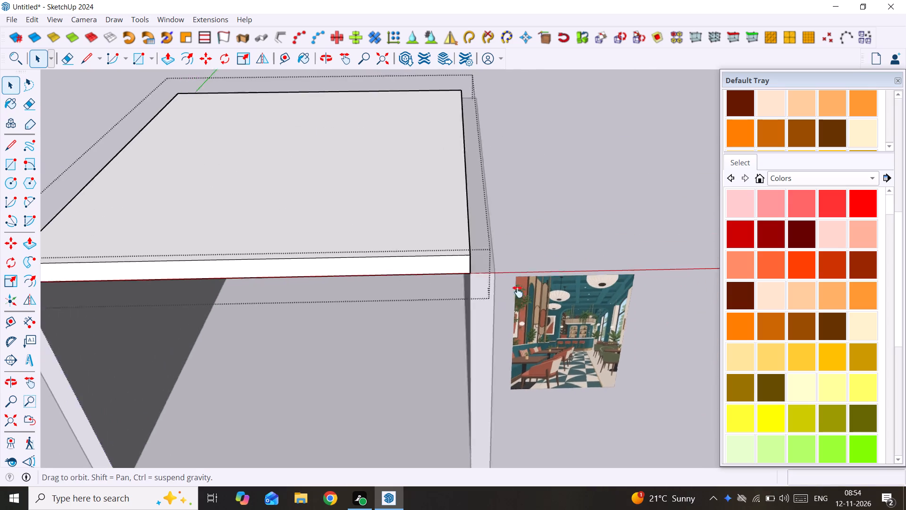
{"action": "middle_click_drag", "start_coordinate": [518, 292], "coordinate": [500, 387], "text": "shift"}
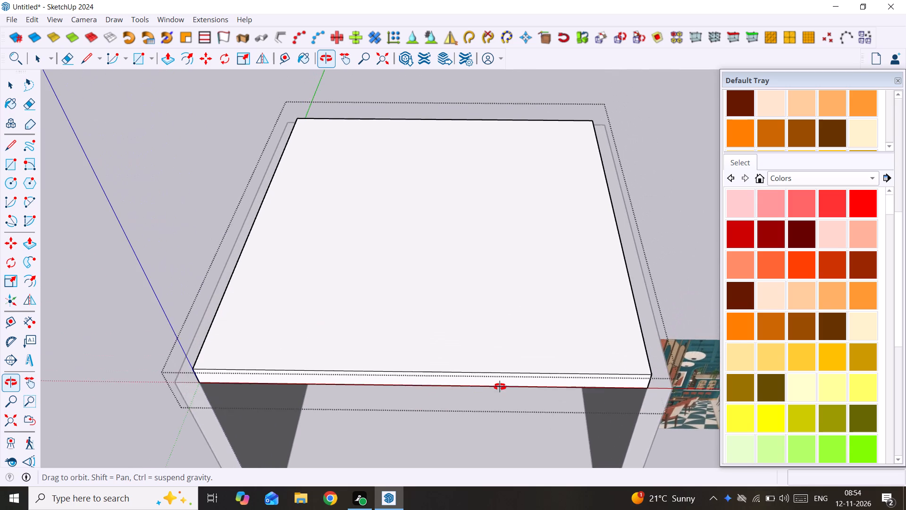
{"action": "middle_click_drag", "start_coordinate": [500, 387], "coordinate": [496, 391], "text": "shift"}
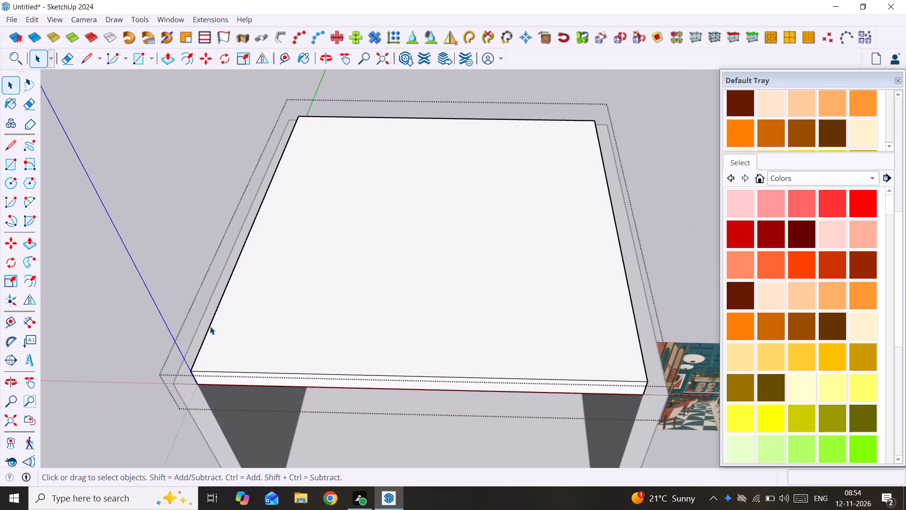
{"action": "left_click", "coordinate": [210, 326]}
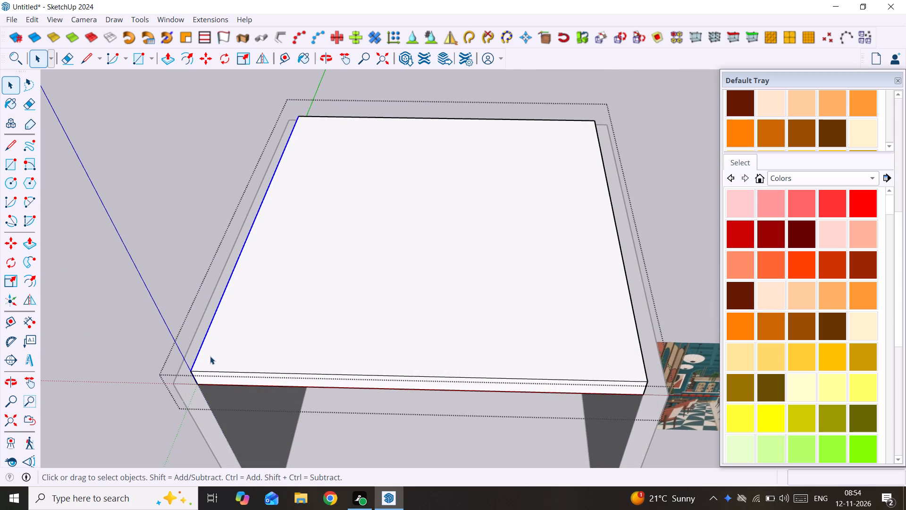
{"action": "key", "text": "m"}
{"action": "left_click", "coordinate": [192, 373]}
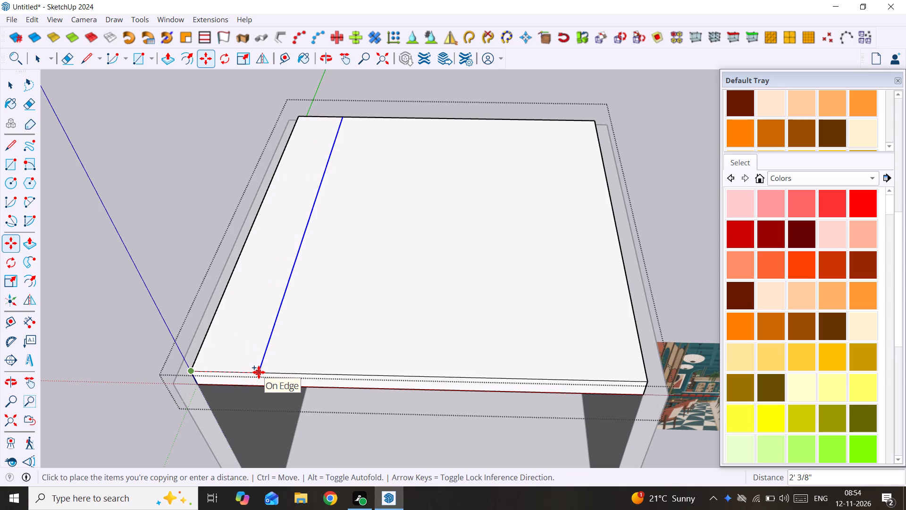
{"action": "type", "text": "2'"}
{"action": "key", "text": "Return"}
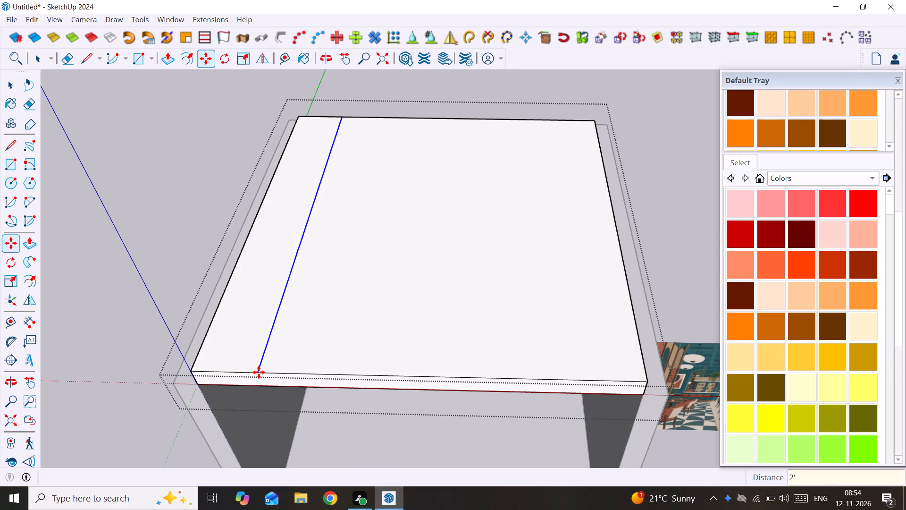
{"action": "left_click", "coordinate": [259, 372]}
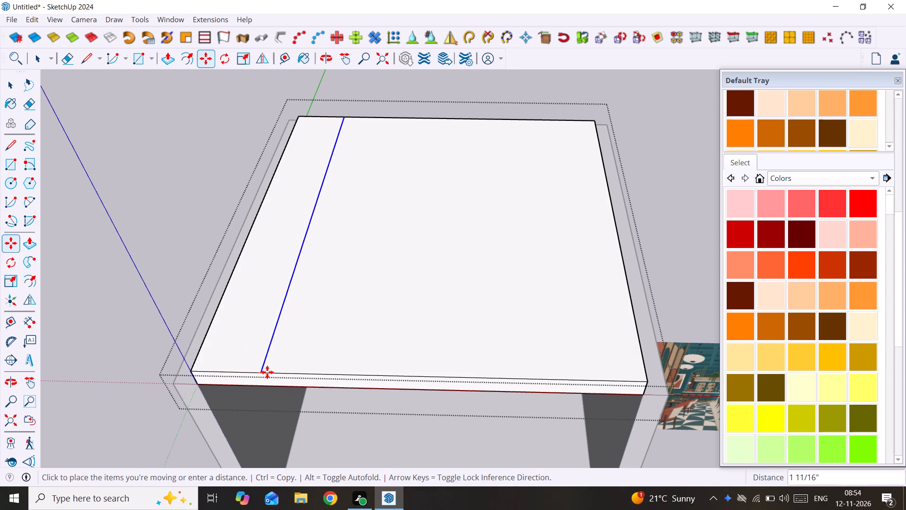
{"action": "key", "text": "space"}
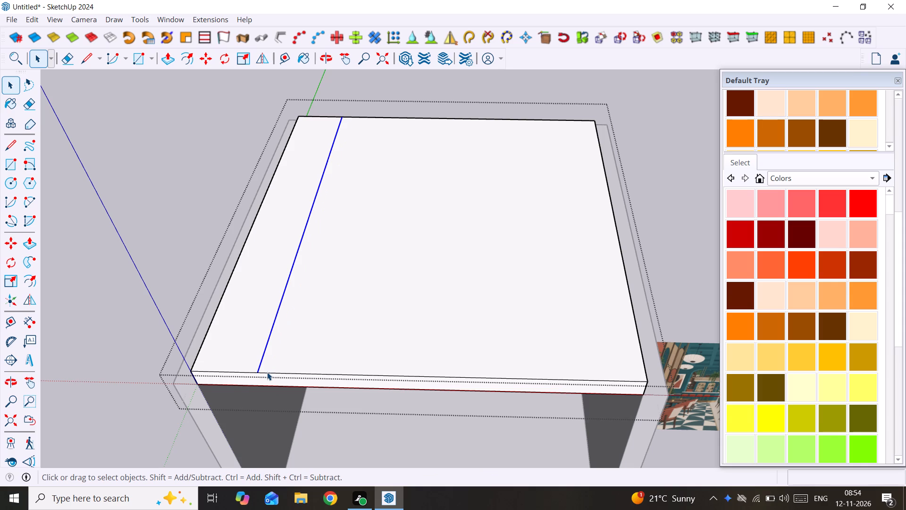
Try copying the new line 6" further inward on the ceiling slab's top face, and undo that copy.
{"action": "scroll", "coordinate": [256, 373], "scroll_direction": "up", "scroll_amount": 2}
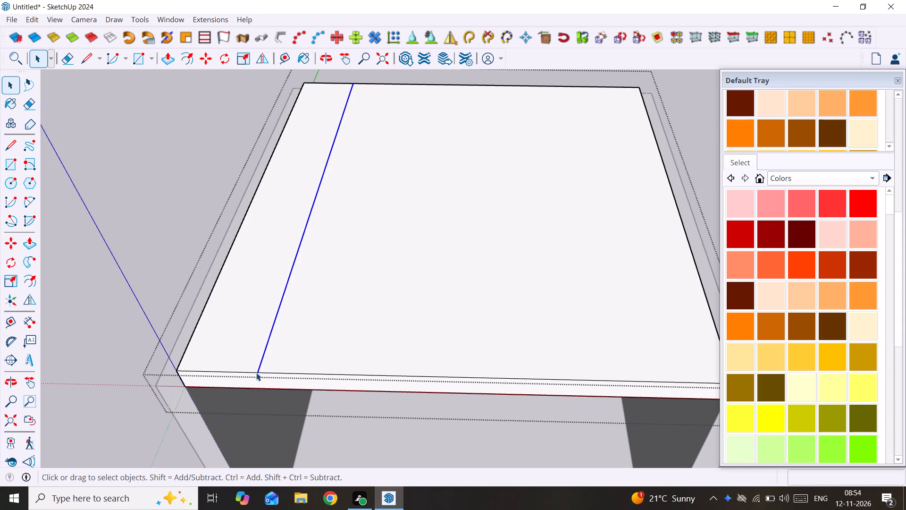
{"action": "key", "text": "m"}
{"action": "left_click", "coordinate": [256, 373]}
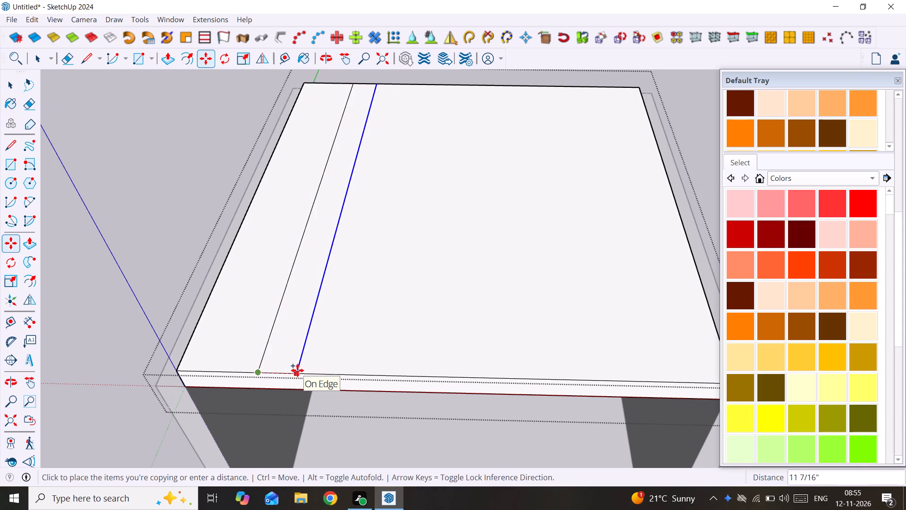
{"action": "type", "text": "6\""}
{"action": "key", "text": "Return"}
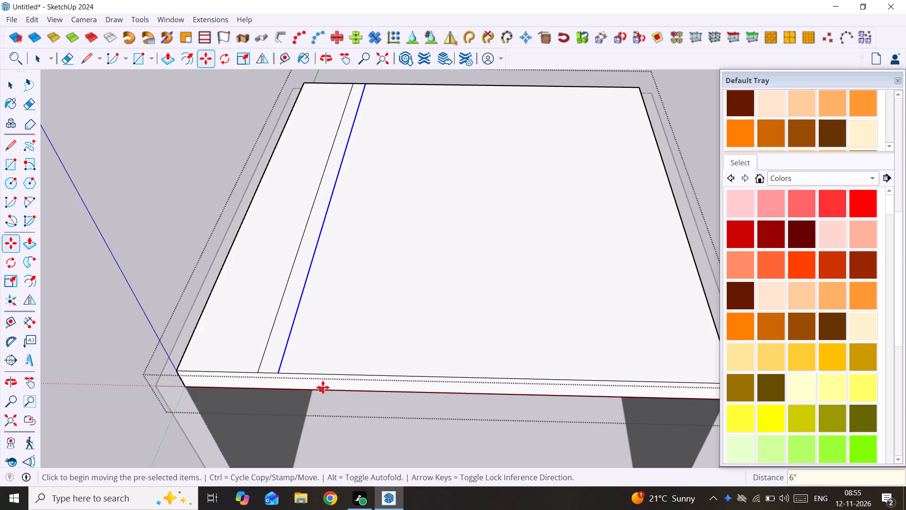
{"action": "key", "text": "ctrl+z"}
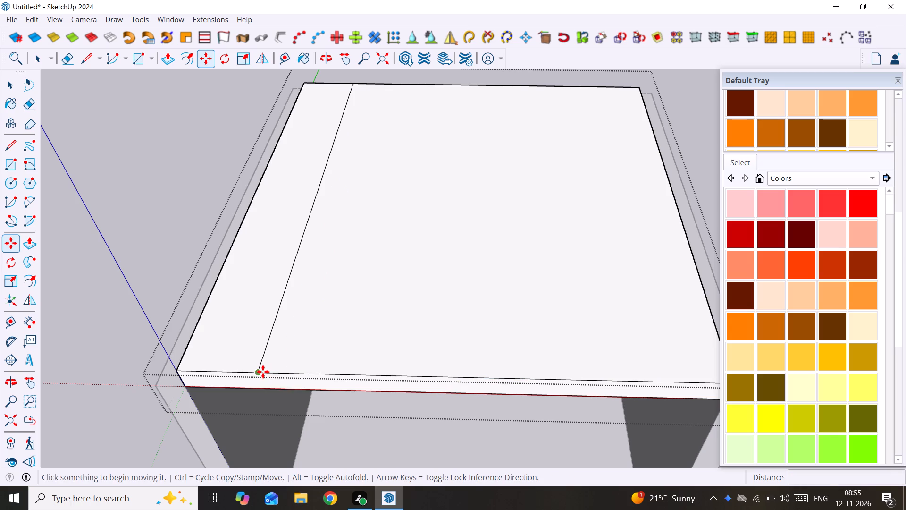
Copy the line on the ceiling slab's top face 5" further inward to outline a narrow beam strip.
{"action": "key", "text": "space"}
{"action": "left_click", "coordinate": [260, 367]}
{"action": "key", "text": "m"}
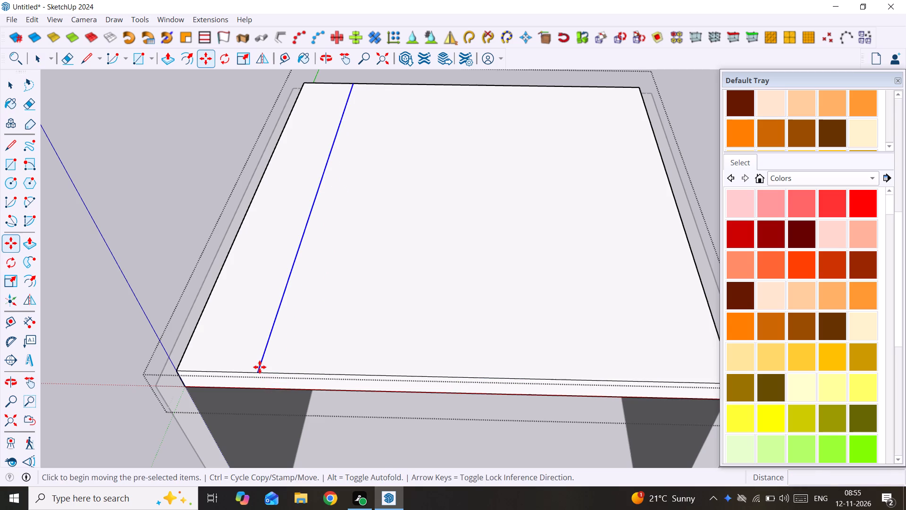
{"action": "left_click", "coordinate": [260, 368]}
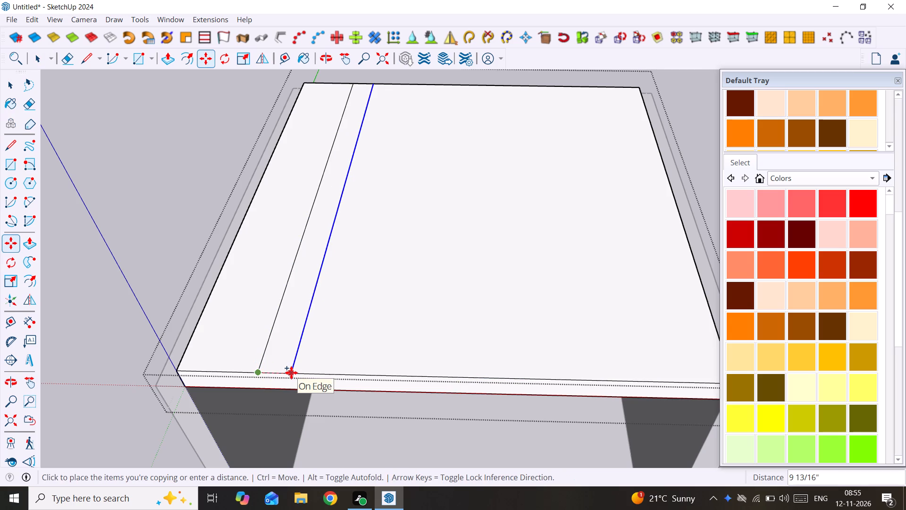
{"action": "type", "text": "5\""}
{"action": "key", "text": "Return"}
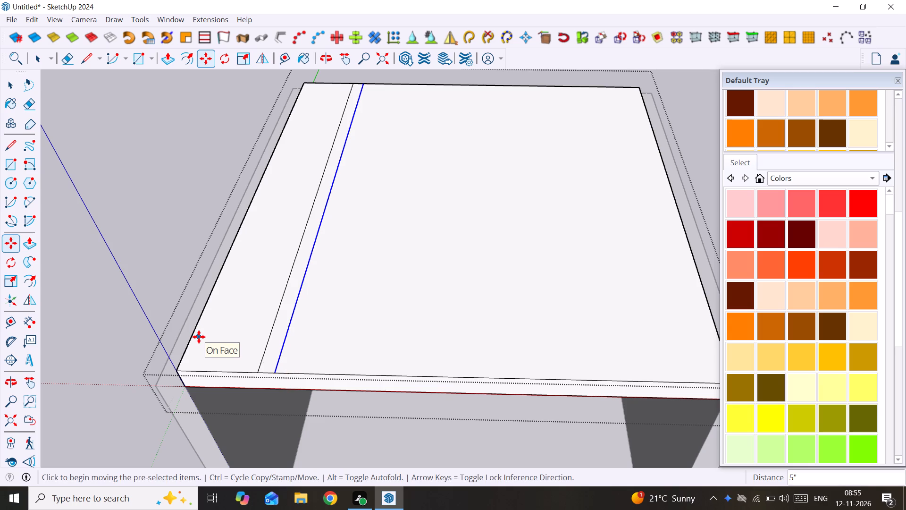
Place a guide line on the ceiling slab's top face, 2' inward from the strip's inner line.
{"action": "scroll", "coordinate": [253, 280], "scroll_direction": "down", "scroll_amount": 5}
{"action": "middle_click_drag", "start_coordinate": [255, 283], "coordinate": [262, 296]}
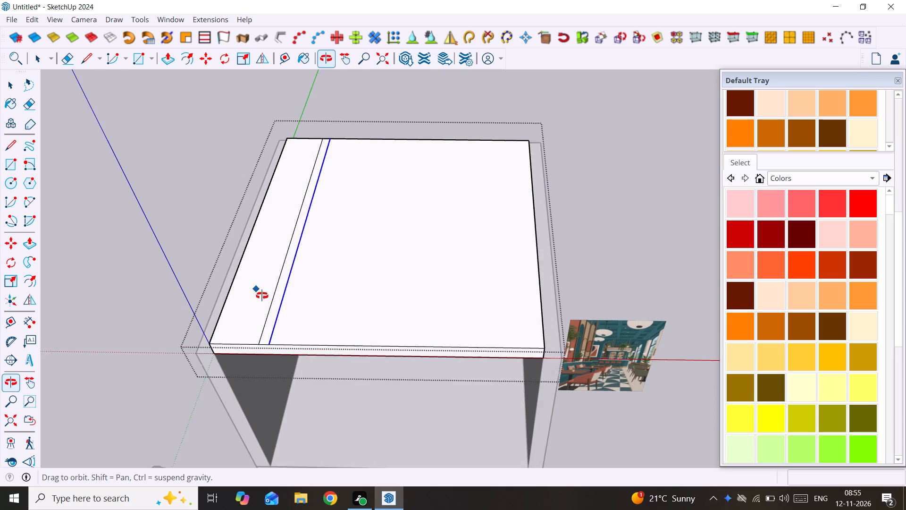
{"action": "middle_click_drag", "start_coordinate": [262, 296], "coordinate": [266, 300]}
{"action": "key", "text": "space"}
{"action": "scroll", "coordinate": [287, 299], "scroll_direction": "up", "scroll_amount": 4}
{"action": "scroll", "coordinate": [287, 299], "scroll_direction": "down", "scroll_amount": 3}
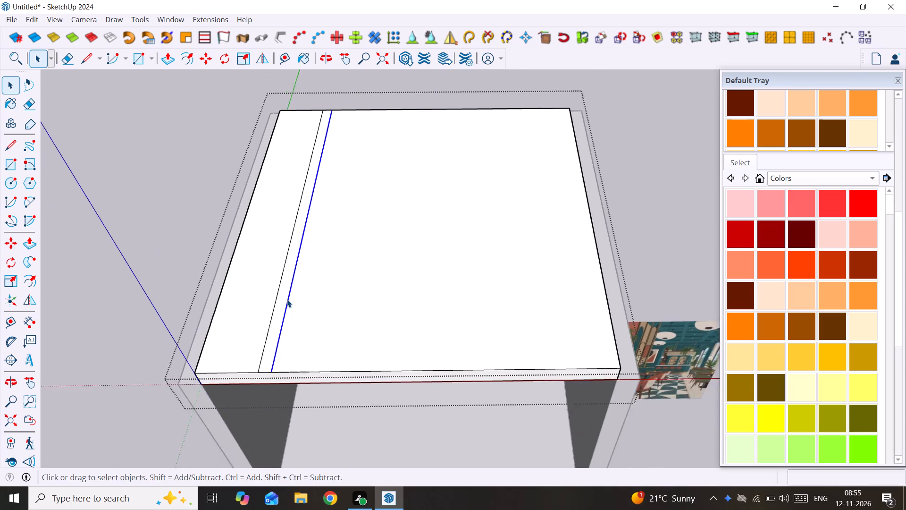
{"action": "key", "text": "t"}
{"action": "left_click", "coordinate": [291, 289]}
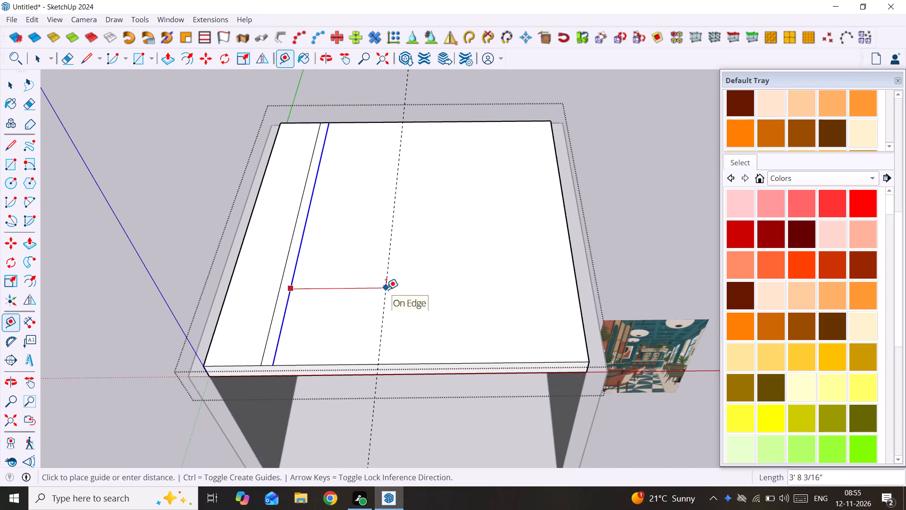
{"action": "type", "text": "2'"}
{"action": "key", "text": "Return"}
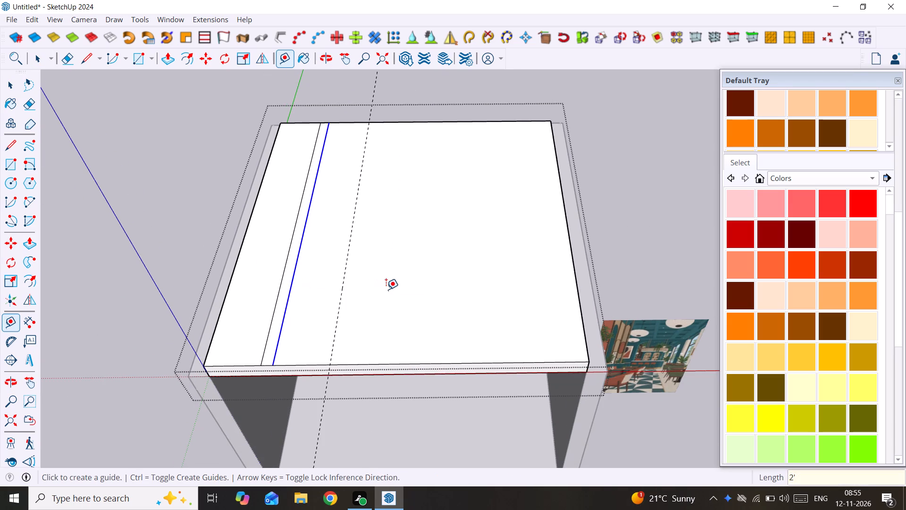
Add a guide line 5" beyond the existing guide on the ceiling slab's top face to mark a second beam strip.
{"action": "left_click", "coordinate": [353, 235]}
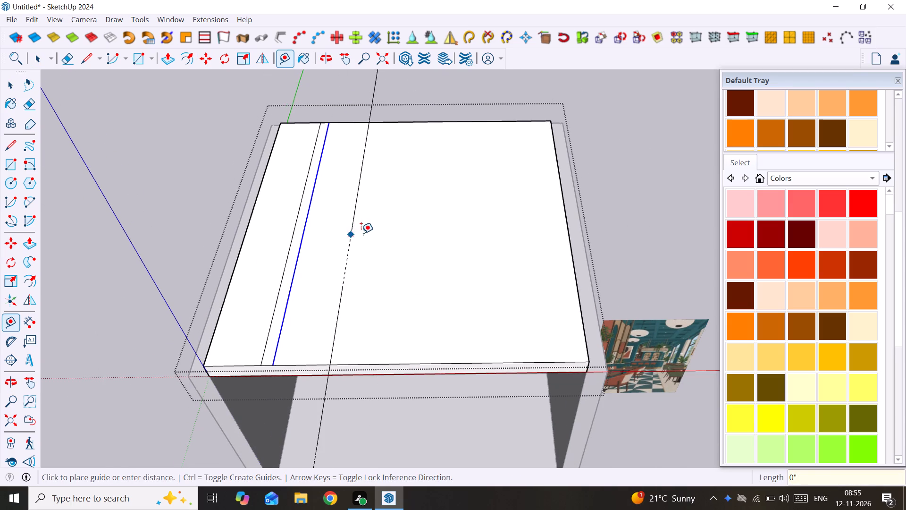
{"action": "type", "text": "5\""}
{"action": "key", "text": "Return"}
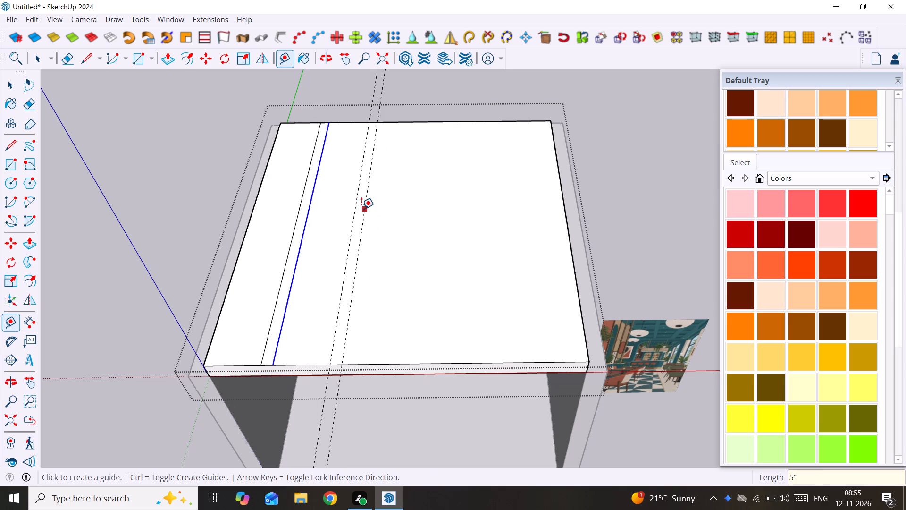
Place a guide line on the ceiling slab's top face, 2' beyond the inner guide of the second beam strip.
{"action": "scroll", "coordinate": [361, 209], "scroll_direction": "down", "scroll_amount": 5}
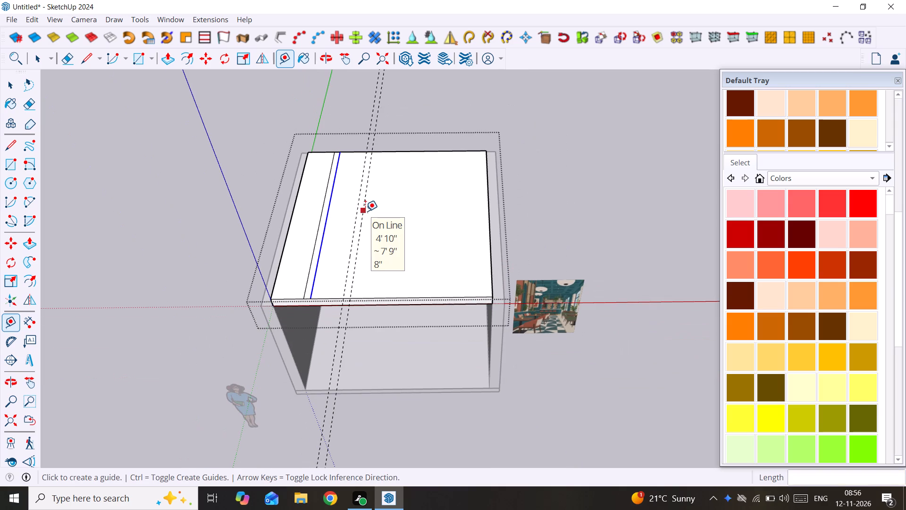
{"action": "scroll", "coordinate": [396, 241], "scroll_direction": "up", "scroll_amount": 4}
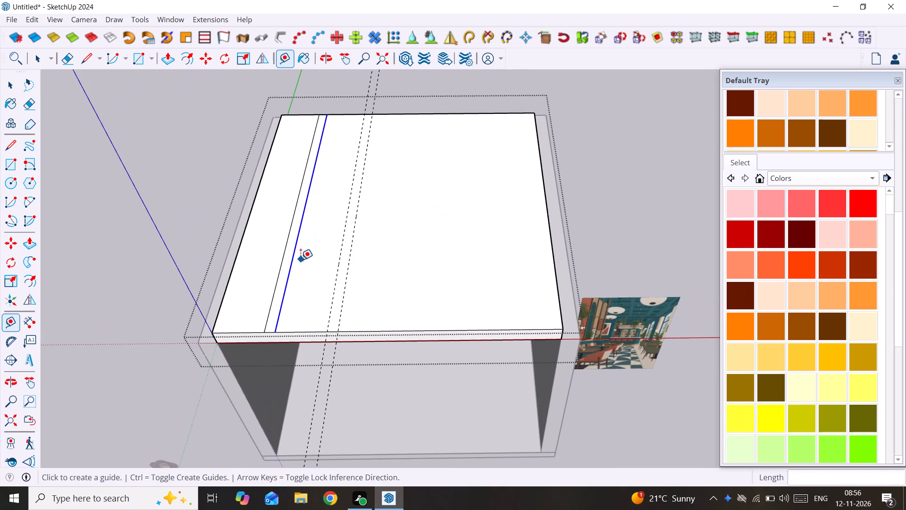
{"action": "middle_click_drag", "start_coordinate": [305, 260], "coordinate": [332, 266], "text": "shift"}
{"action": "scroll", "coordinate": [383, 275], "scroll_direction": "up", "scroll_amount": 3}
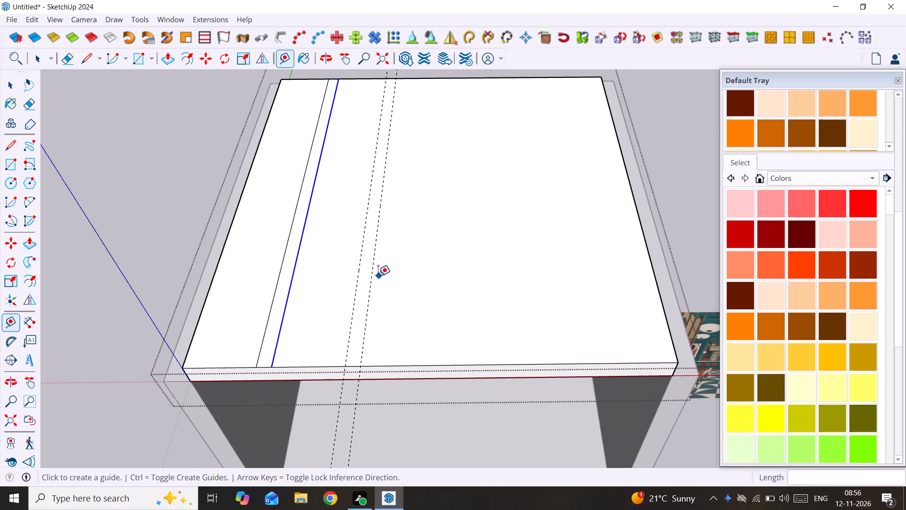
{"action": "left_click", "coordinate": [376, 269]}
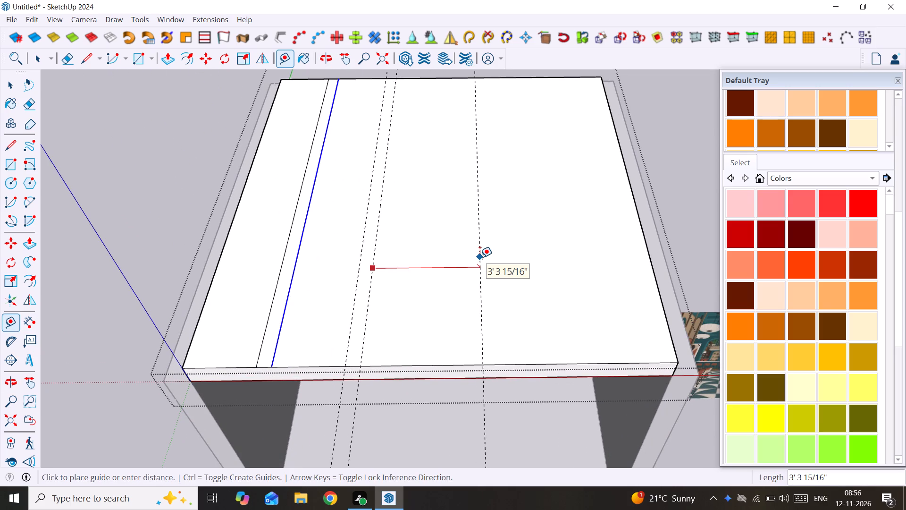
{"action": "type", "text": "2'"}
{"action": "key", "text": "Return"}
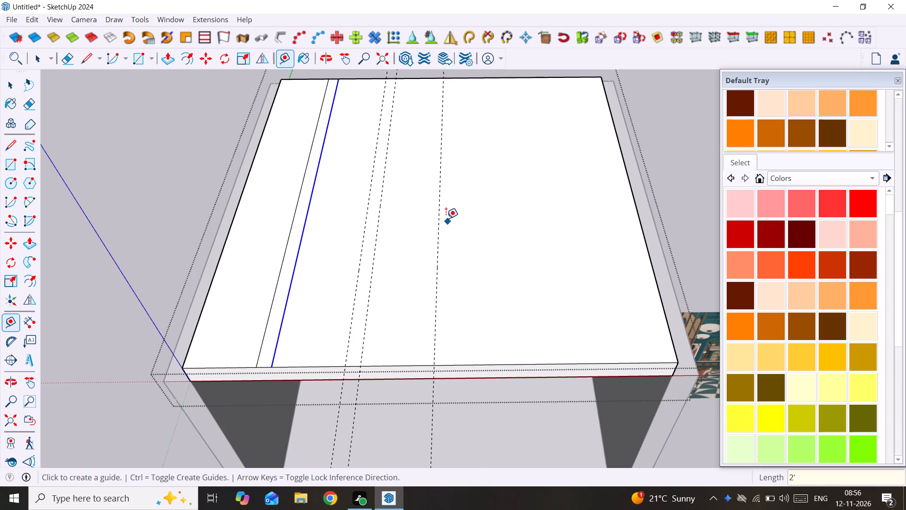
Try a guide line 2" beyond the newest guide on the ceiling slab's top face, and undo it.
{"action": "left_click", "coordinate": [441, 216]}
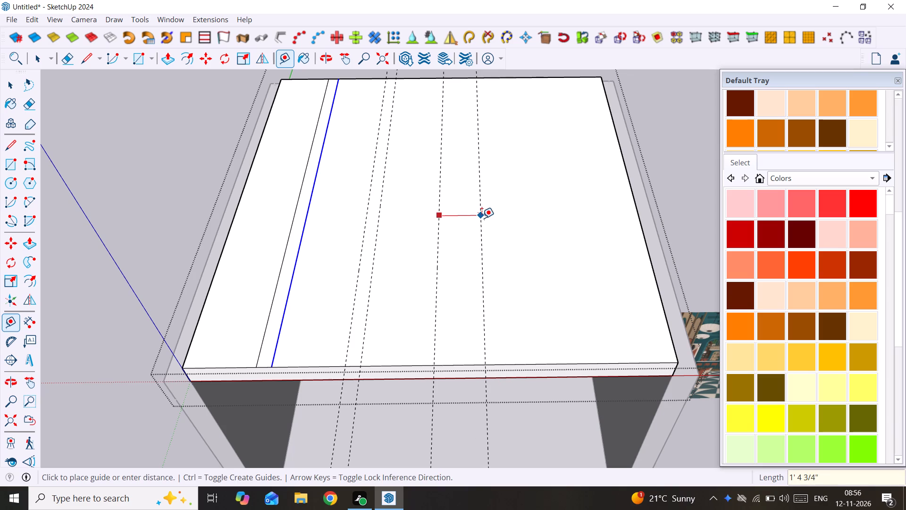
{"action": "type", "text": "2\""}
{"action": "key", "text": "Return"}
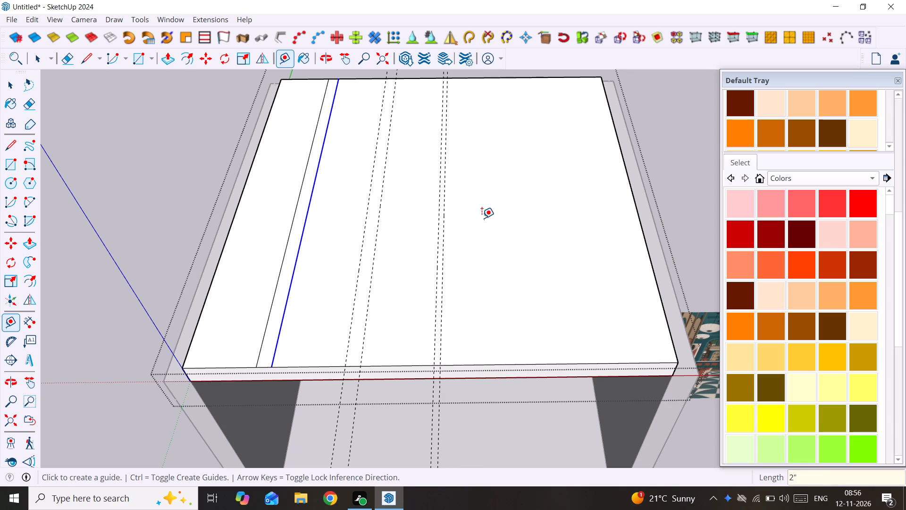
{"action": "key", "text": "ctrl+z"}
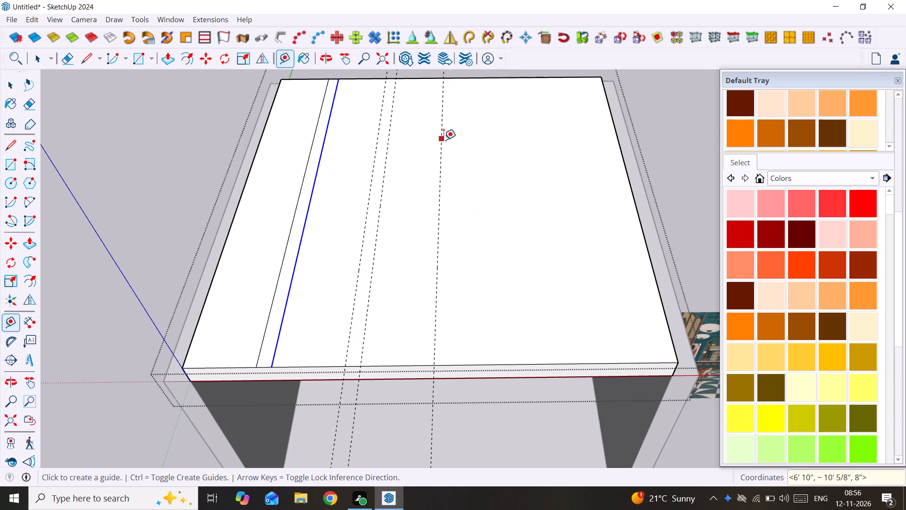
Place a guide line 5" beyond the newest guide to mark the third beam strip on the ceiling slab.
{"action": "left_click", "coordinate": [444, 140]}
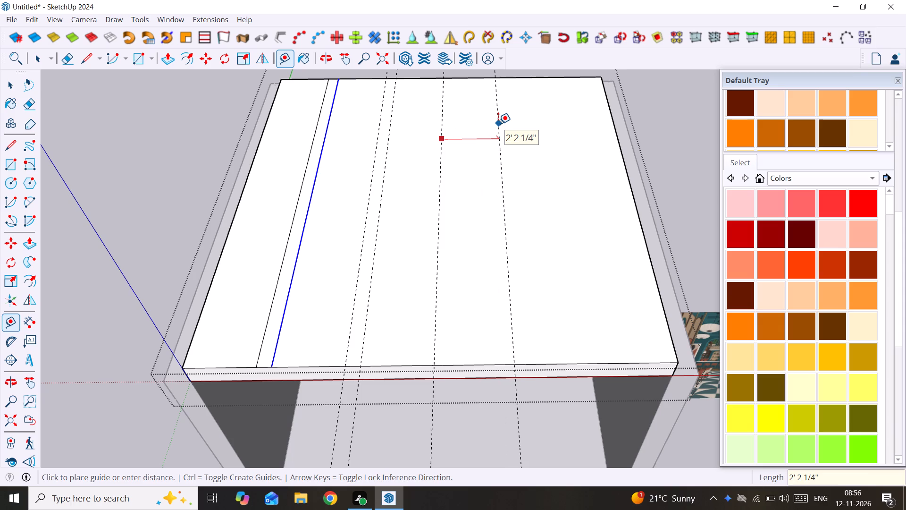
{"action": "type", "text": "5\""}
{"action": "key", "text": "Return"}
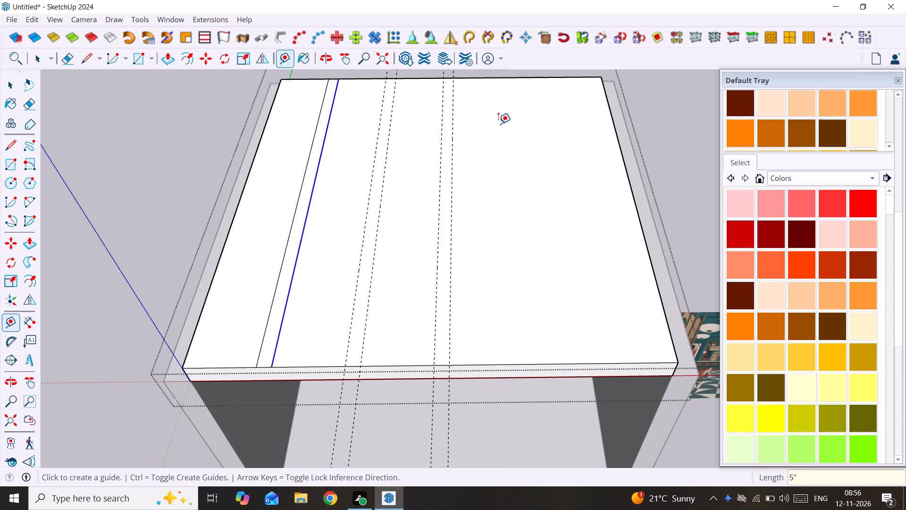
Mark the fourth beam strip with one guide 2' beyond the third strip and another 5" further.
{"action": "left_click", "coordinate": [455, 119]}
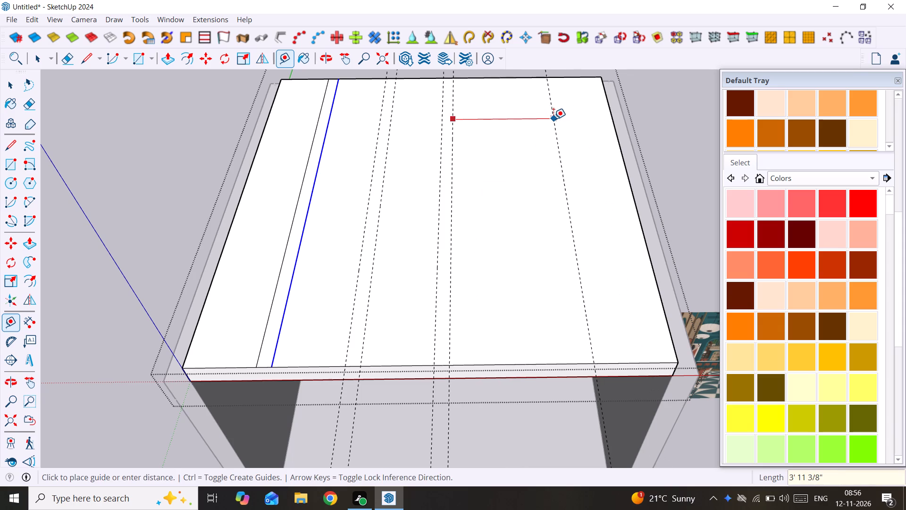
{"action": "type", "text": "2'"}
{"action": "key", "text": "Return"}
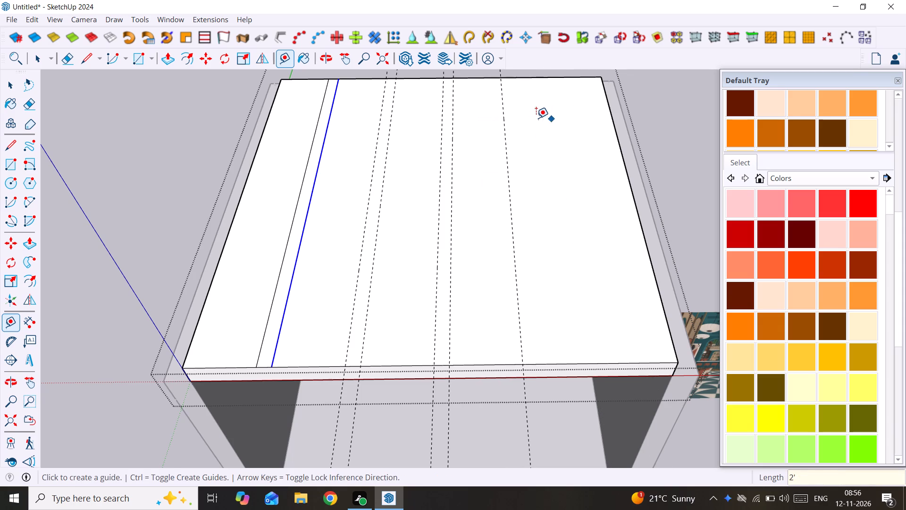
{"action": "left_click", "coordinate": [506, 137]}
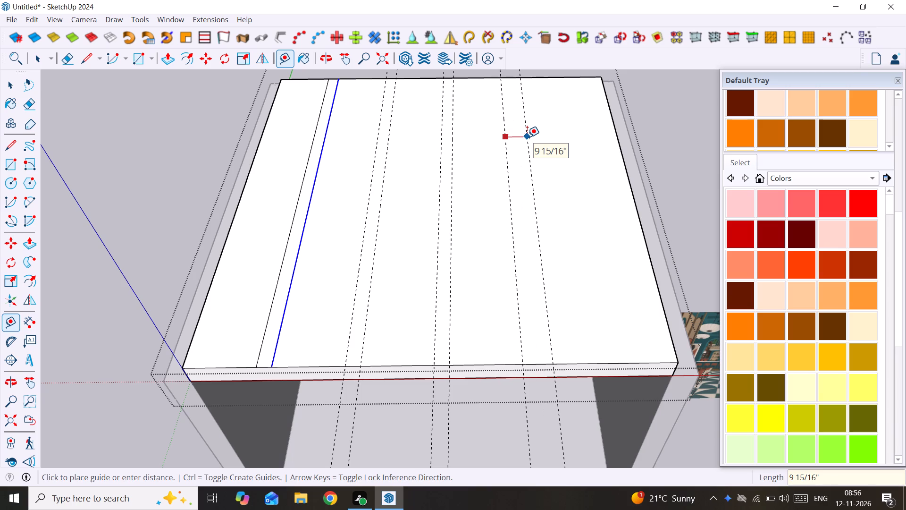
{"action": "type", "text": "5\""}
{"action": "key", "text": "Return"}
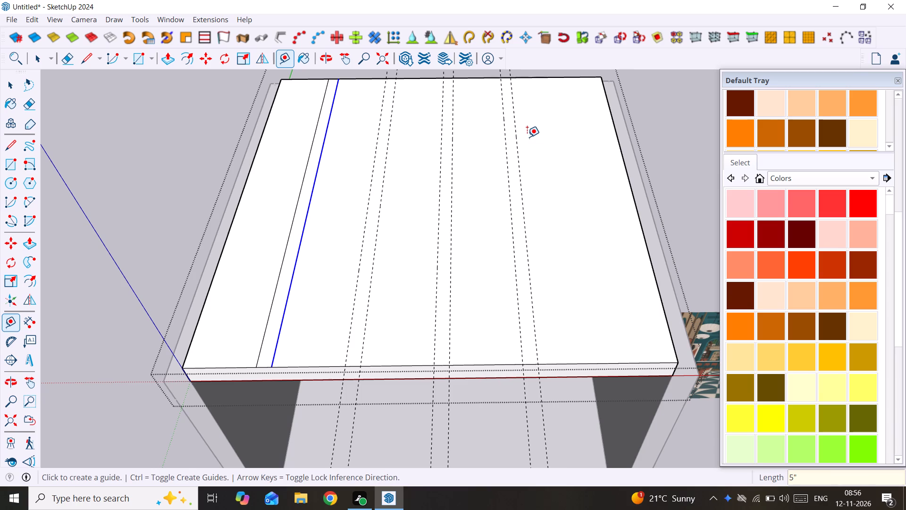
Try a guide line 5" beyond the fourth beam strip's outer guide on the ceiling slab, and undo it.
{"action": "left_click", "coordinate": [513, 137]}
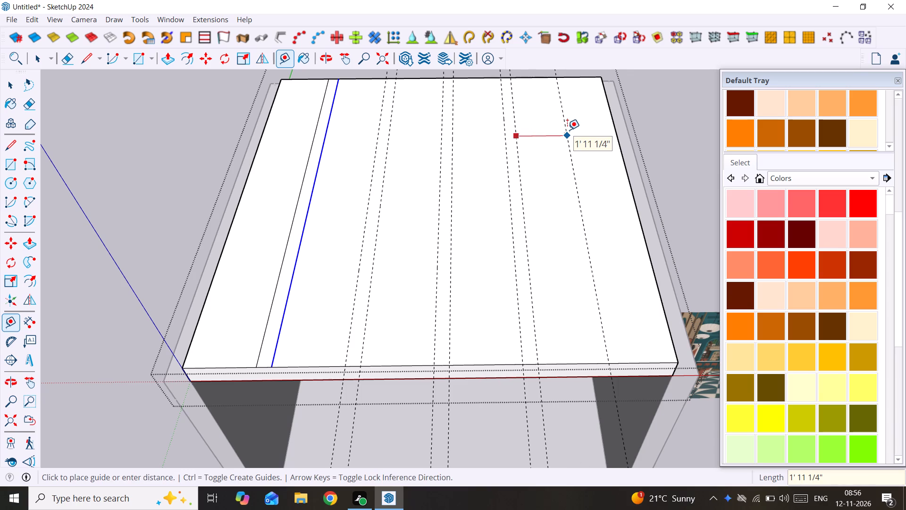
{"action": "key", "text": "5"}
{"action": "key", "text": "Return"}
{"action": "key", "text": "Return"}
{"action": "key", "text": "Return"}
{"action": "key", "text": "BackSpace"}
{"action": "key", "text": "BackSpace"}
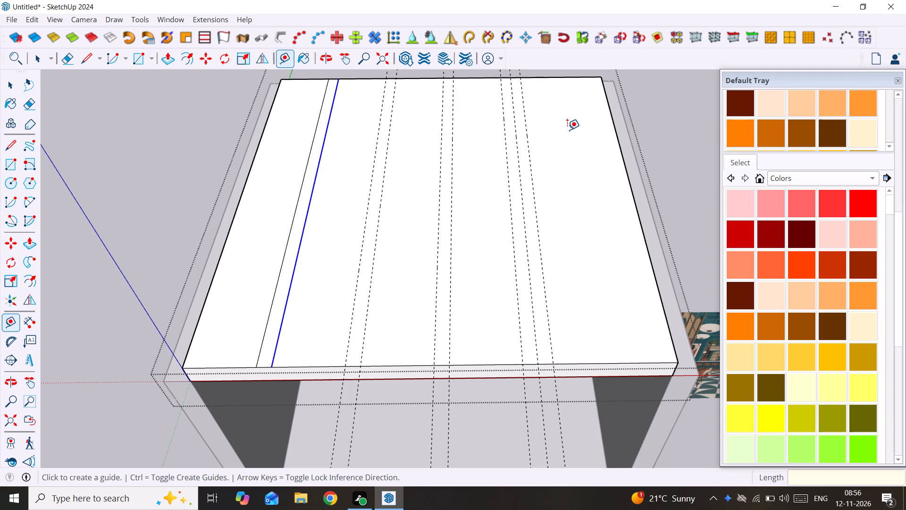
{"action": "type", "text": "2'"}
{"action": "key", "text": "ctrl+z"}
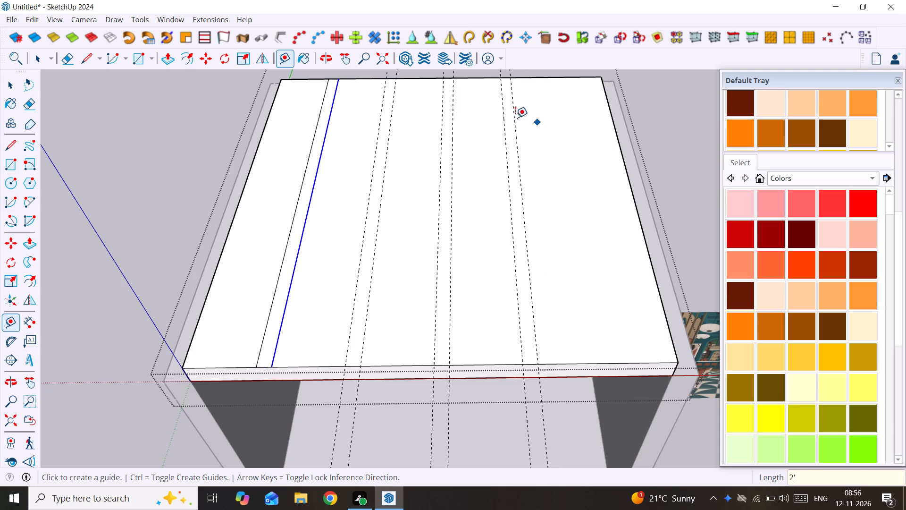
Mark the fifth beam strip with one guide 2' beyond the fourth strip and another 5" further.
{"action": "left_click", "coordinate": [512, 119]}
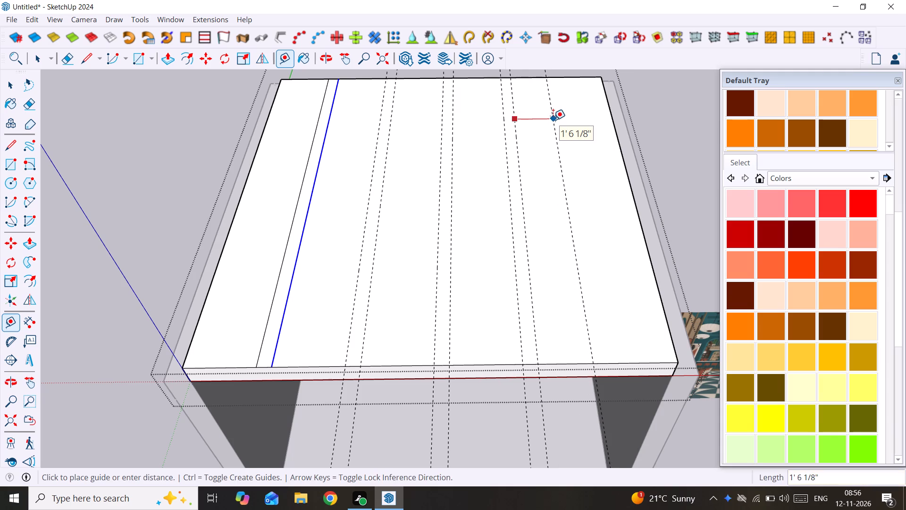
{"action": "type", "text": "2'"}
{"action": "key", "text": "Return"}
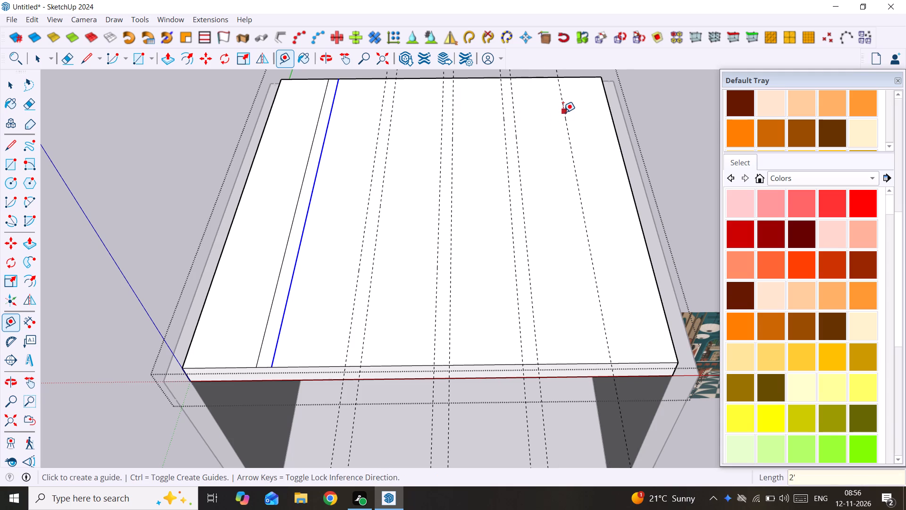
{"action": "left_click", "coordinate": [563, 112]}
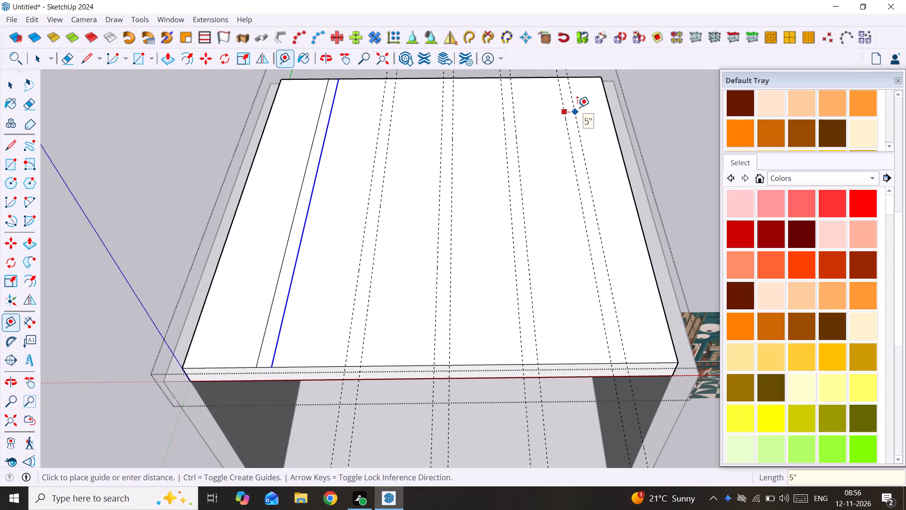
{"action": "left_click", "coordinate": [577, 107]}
Examine the spacing of the guide pairs across the ceiling slab and the remaining bay at its far edge.
{"action": "scroll", "coordinate": [577, 107], "scroll_direction": "down", "scroll_amount": 6}
{"action": "middle_click_drag", "start_coordinate": [577, 107], "coordinate": [586, 150]}
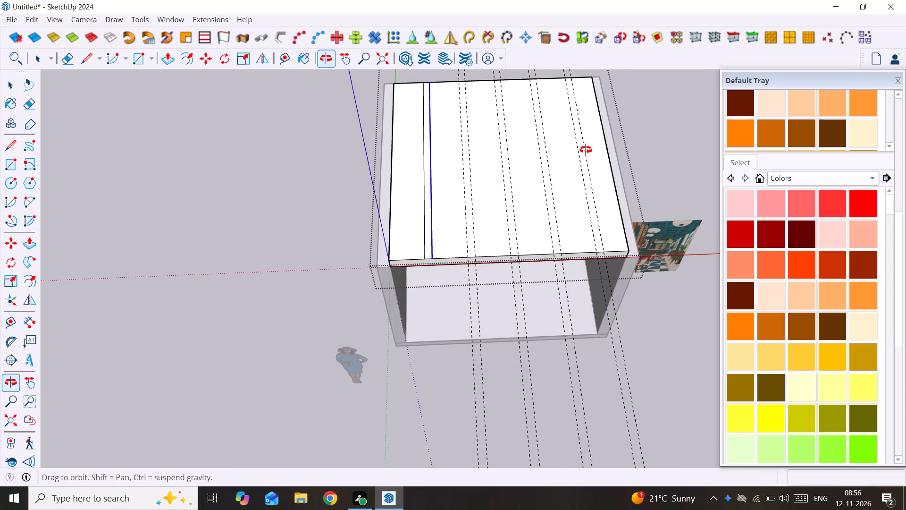
{"action": "middle_click_drag", "start_coordinate": [586, 150], "coordinate": [565, 266]}
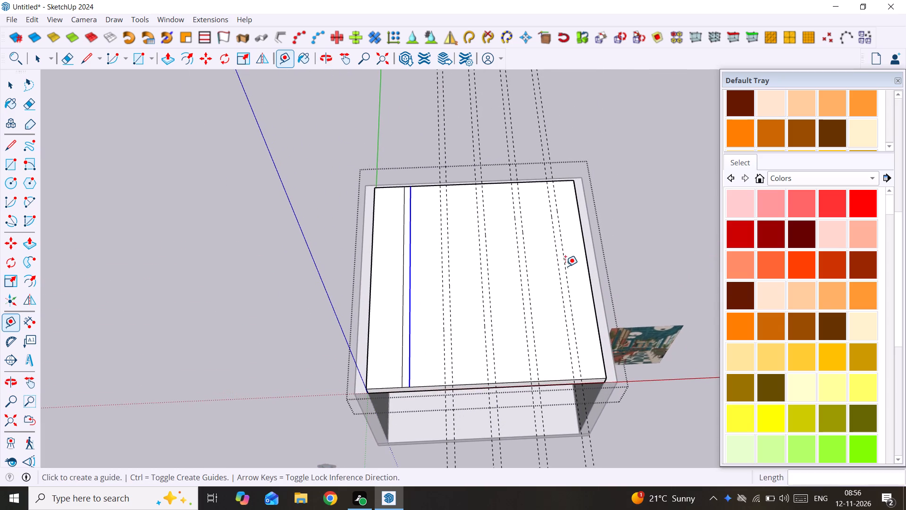
{"action": "scroll", "coordinate": [560, 263], "scroll_direction": "up", "scroll_amount": 1}
{"action": "middle_click_drag", "start_coordinate": [547, 258], "coordinate": [392, 49]}
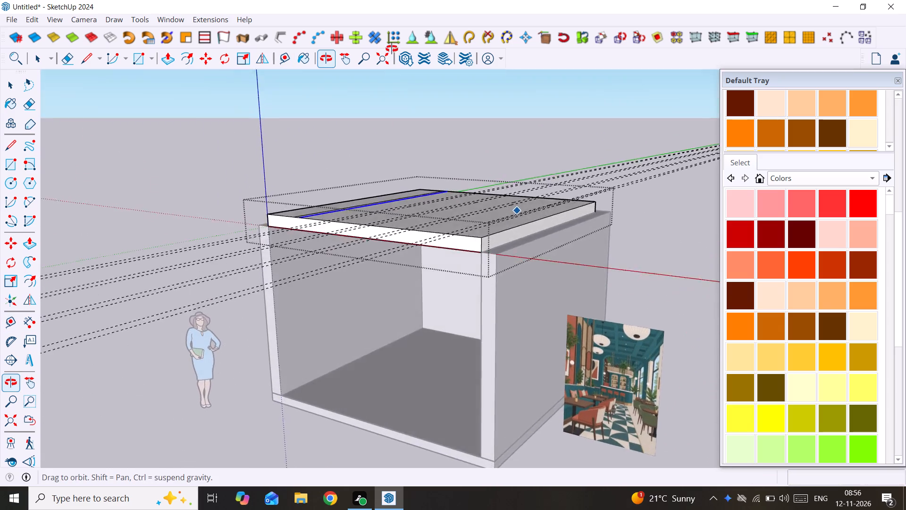
{"action": "middle_click_drag", "start_coordinate": [392, 49], "coordinate": [538, 230]}
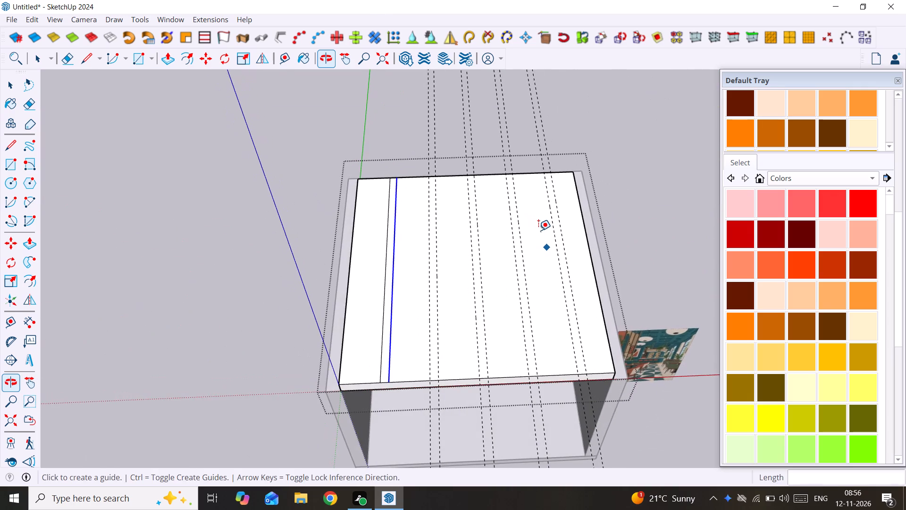
{"action": "middle_click_drag", "start_coordinate": [538, 231], "coordinate": [506, 240]}
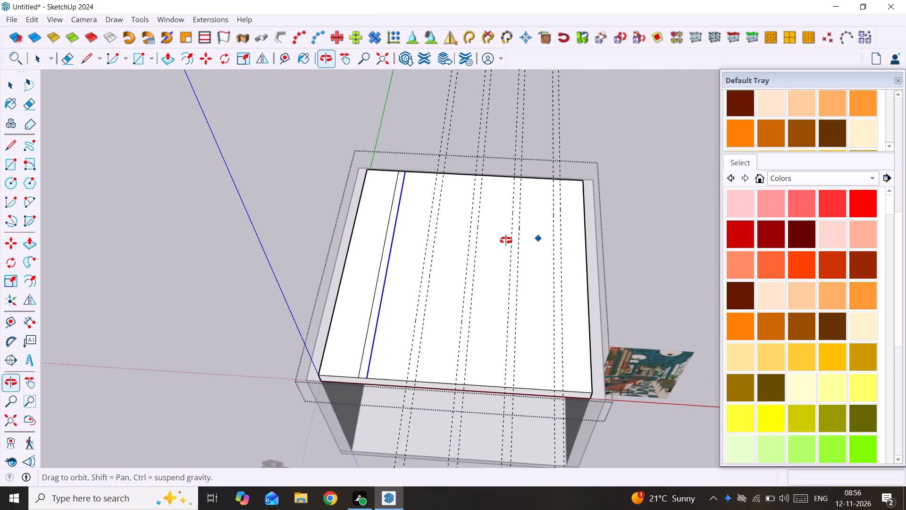
{"action": "middle_click_drag", "start_coordinate": [506, 240], "coordinate": [505, 240]}
{"action": "scroll", "coordinate": [549, 242], "scroll_direction": "up", "scroll_amount": 8}
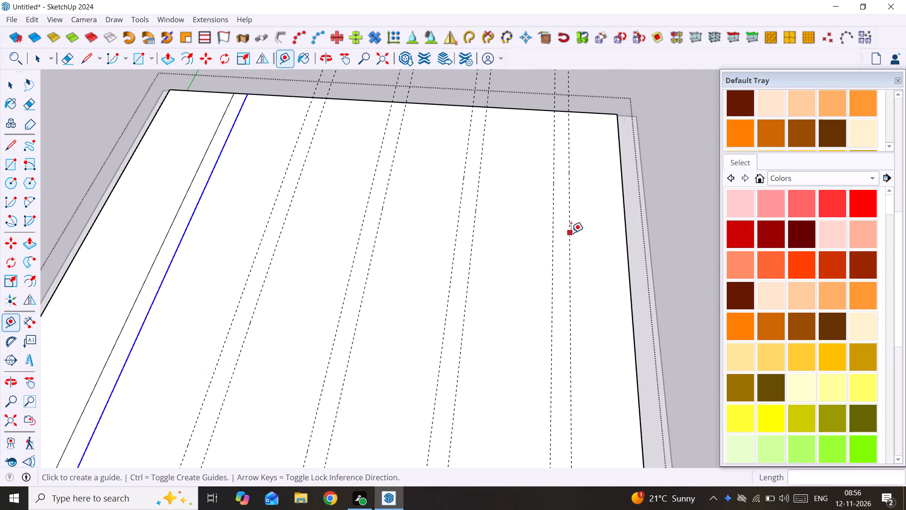
{"action": "left_click", "coordinate": [572, 232]}
{"action": "key", "text": "space"}
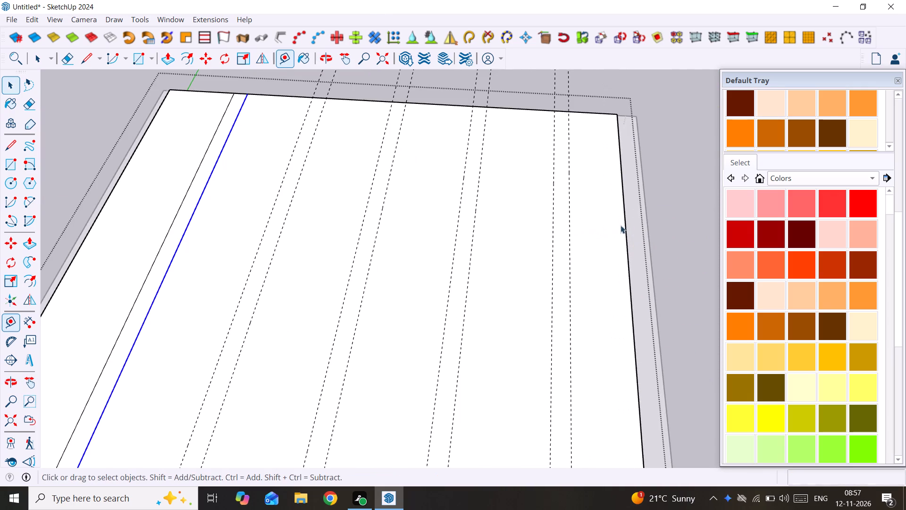
Delete all the guide lines across the ceiling slab, keeping the drawn beam strip lines.
{"action": "scroll", "coordinate": [535, 227], "scroll_direction": "down", "scroll_amount": 9}
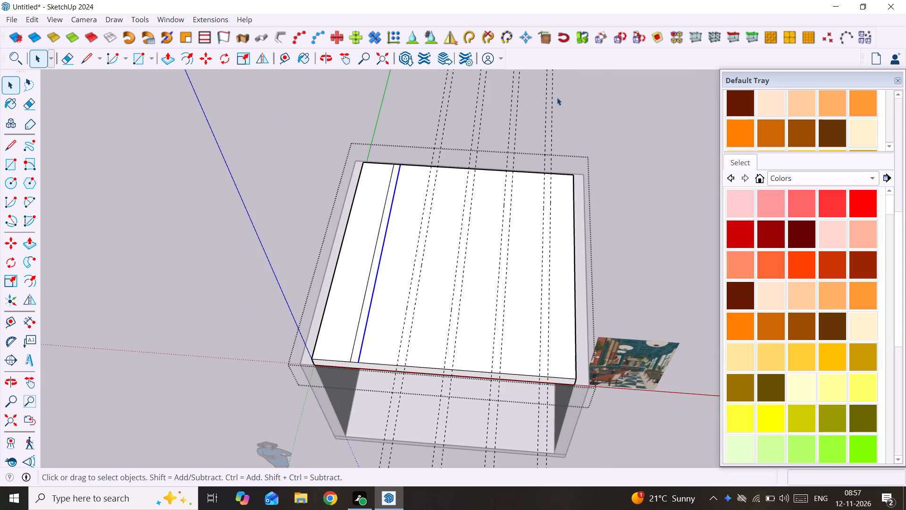
{"action": "left_click_drag", "start_coordinate": [578, 97], "coordinate": [423, 113]}
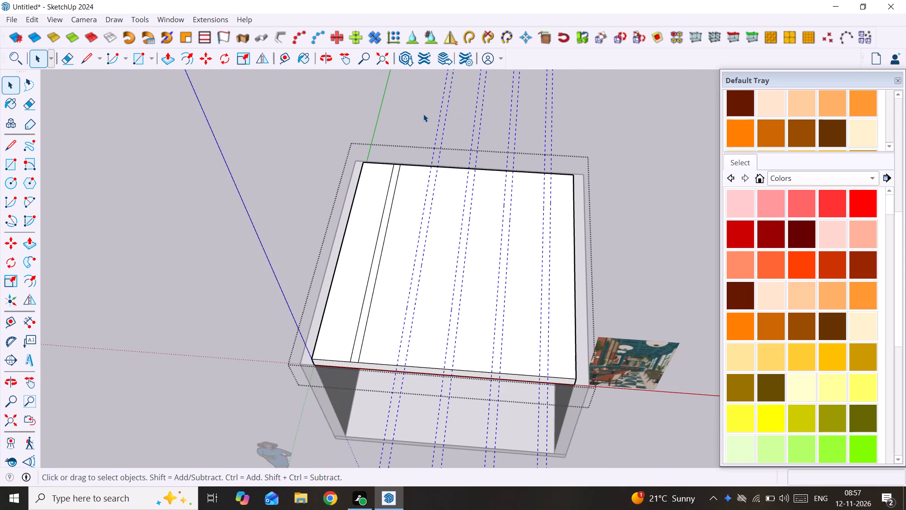
{"action": "key", "text": "Delete"}
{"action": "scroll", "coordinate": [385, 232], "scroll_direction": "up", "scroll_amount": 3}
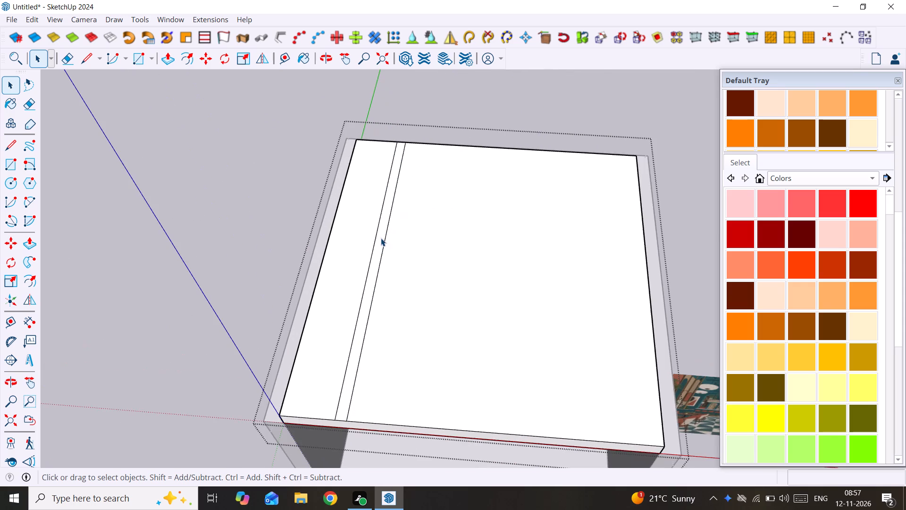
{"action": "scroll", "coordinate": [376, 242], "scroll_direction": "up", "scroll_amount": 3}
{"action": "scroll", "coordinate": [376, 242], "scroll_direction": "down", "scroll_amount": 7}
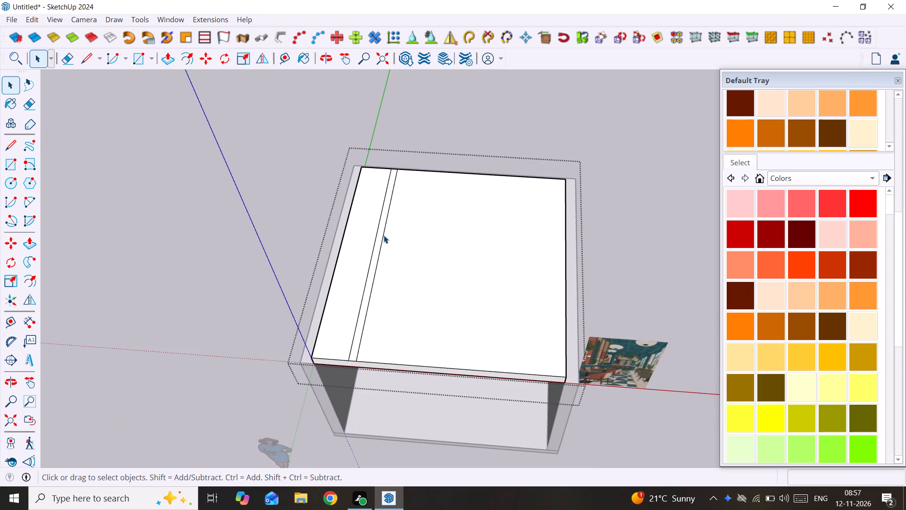
Delete the two drawn beam strip lines from the ceiling slab's top face.
{"action": "left_click", "coordinate": [384, 235]}
{"action": "middle_click_drag", "start_coordinate": [384, 235], "coordinate": [440, 221]}
{"action": "scroll", "coordinate": [440, 221], "scroll_direction": "up", "scroll_amount": 1}
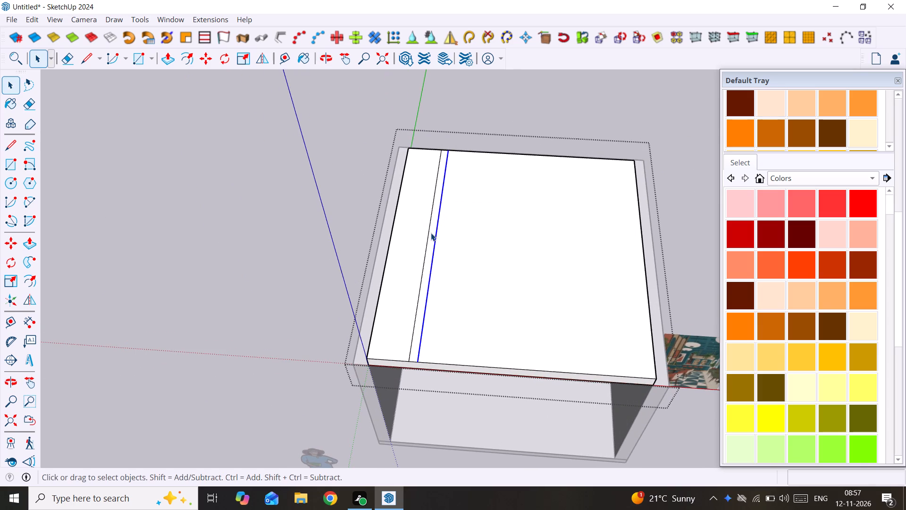
{"action": "left_click", "coordinate": [428, 236]}
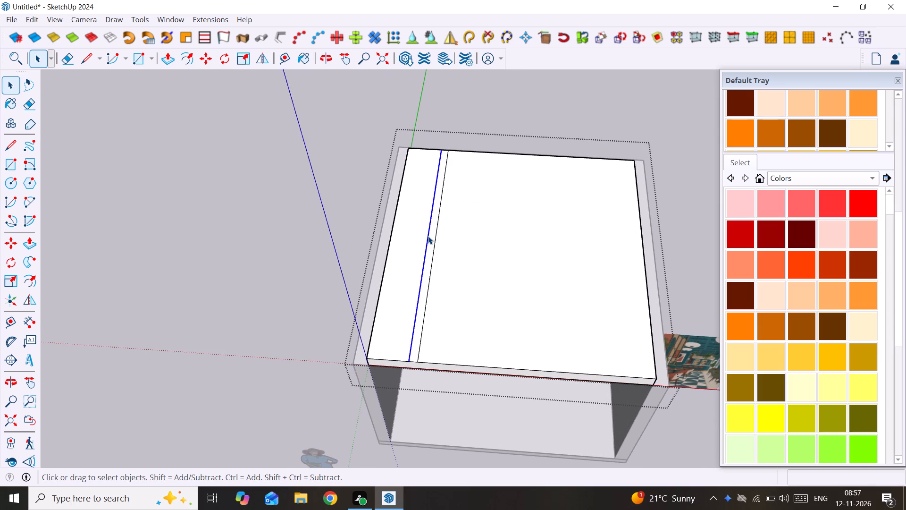
{"action": "left_click", "coordinate": [428, 302]}
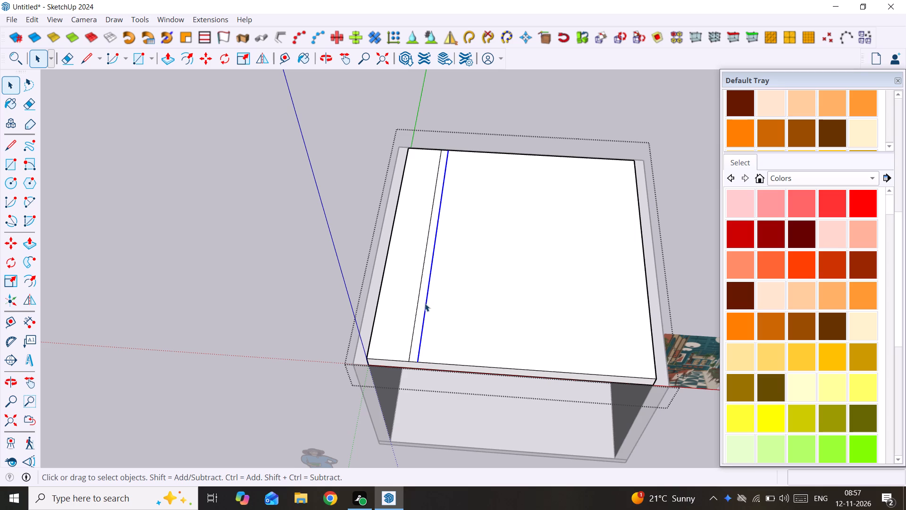
{"action": "scroll", "coordinate": [425, 298], "scroll_direction": "up", "scroll_amount": 3}
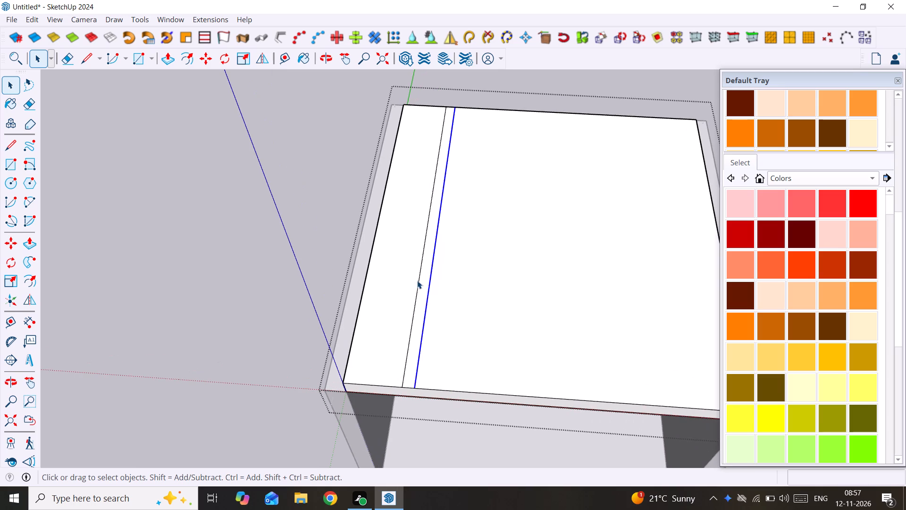
{"action": "left_click", "coordinate": [418, 280]}
{"action": "key", "text": "Delete"}
{"action": "left_click", "coordinate": [430, 284]}
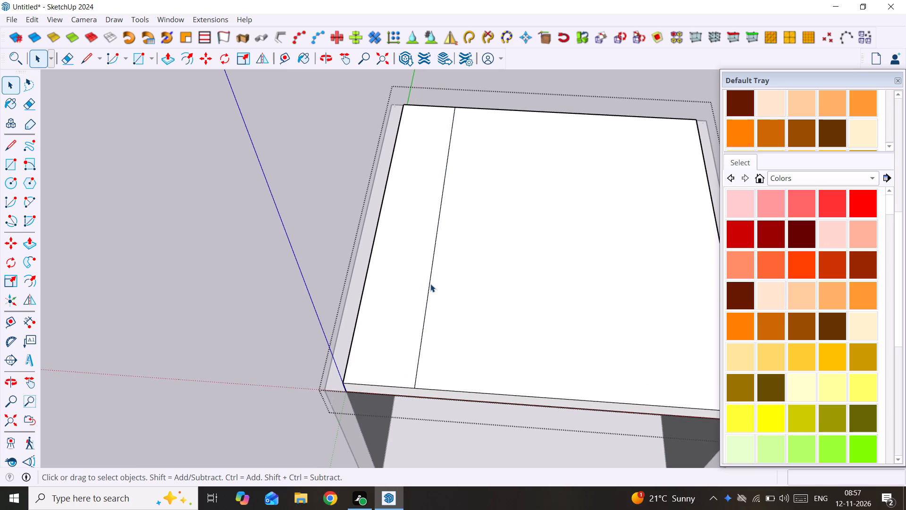
{"action": "key", "text": "Delete"}
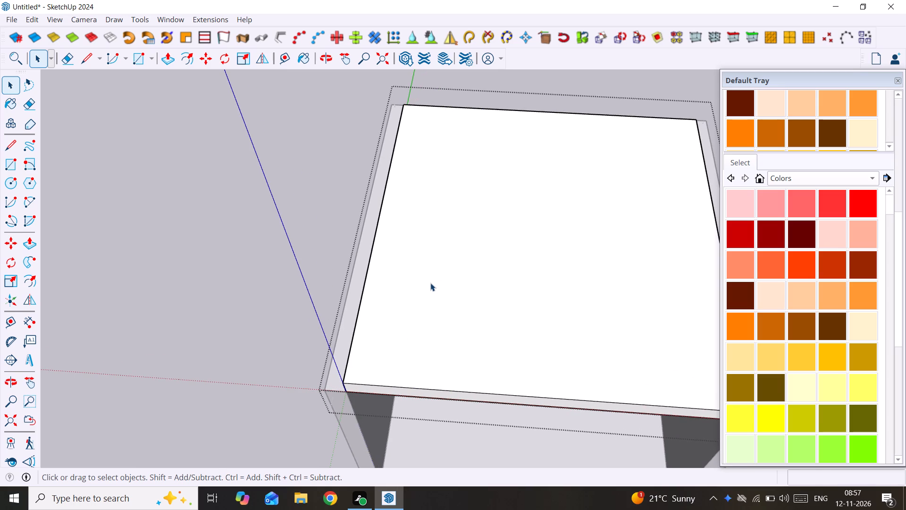
Place a guide 2'6" in from the ceiling slab's side edge beside the blue axis, and another 5" further in.
{"action": "key", "text": "t"}
{"action": "left_click", "coordinate": [373, 256]}
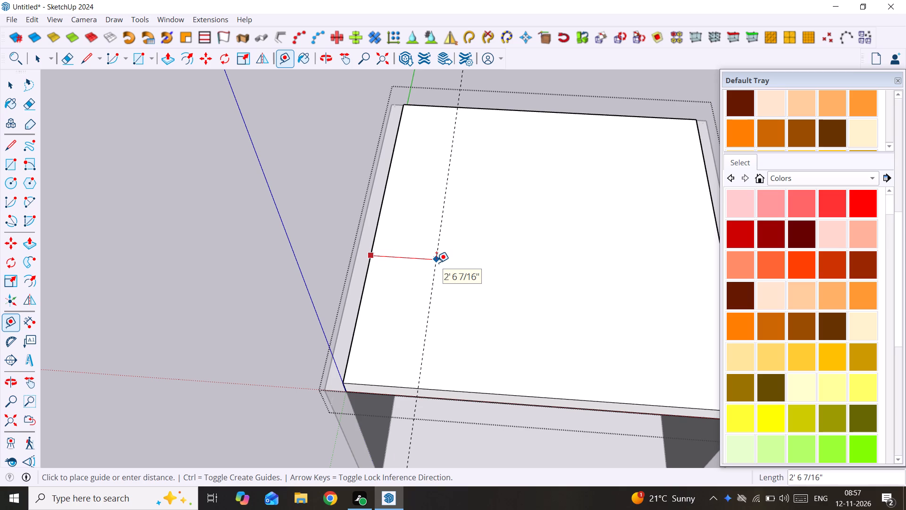
{"action": "type", "text": "2'6\""}
{"action": "key", "text": "Return"}
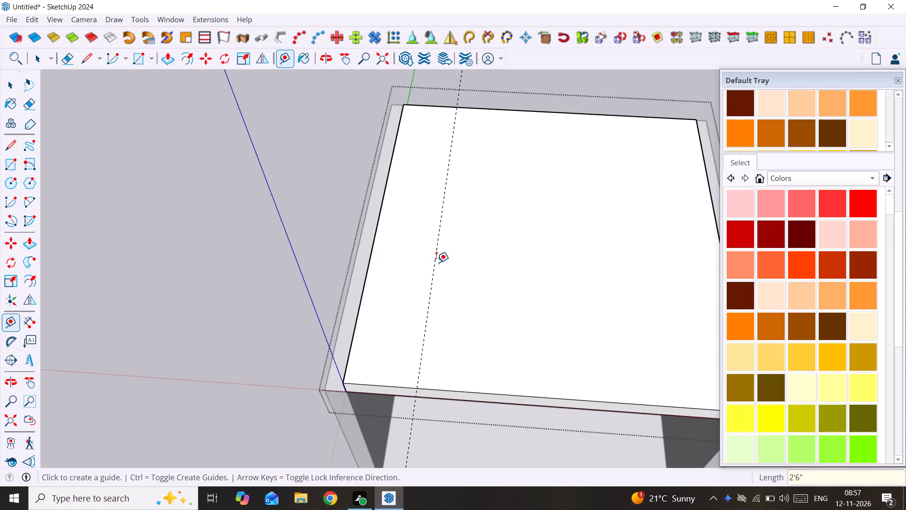
{"action": "left_click", "coordinate": [437, 249]}
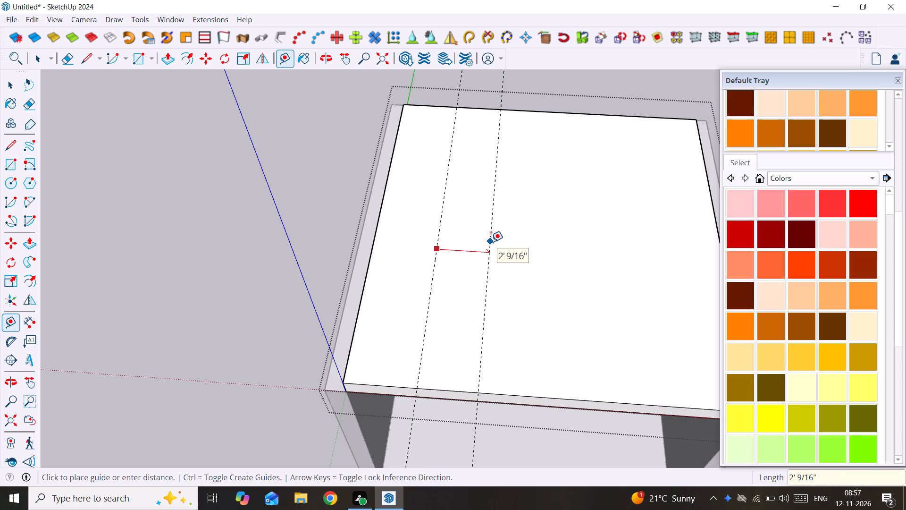
{"action": "type", "text": "5\""}
{"action": "key", "text": "Return"}
{"action": "key", "text": "space"}
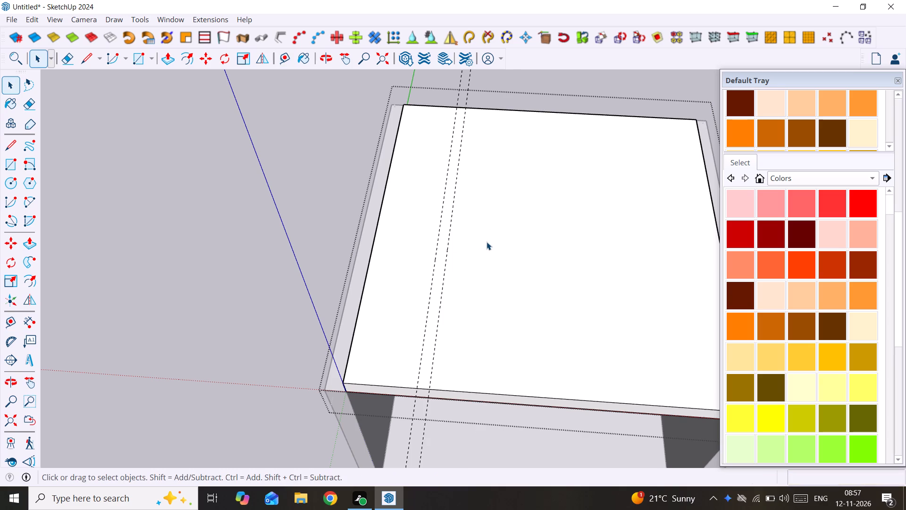
Draw two lines across the ceiling slab along the pair of guides, from its back edge to its front edge.
{"action": "left_click", "coordinate": [442, 194]}
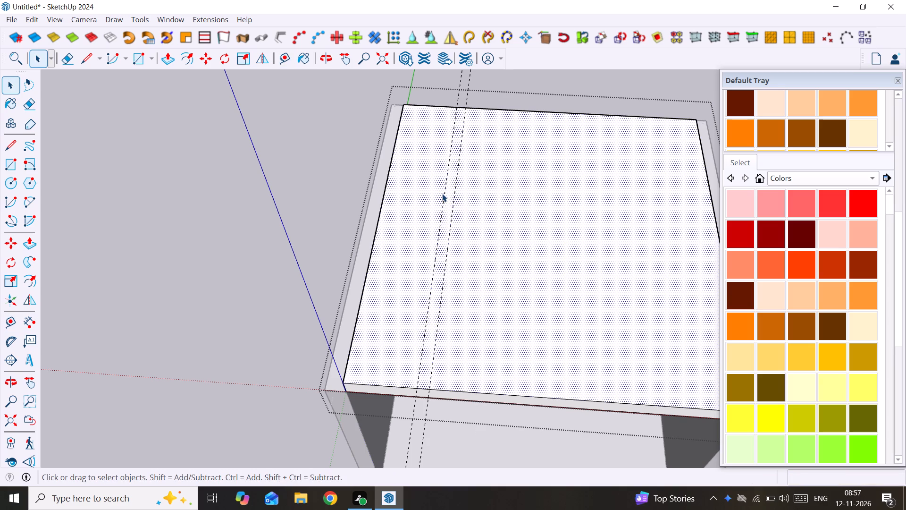
{"action": "left_click", "coordinate": [445, 193]}
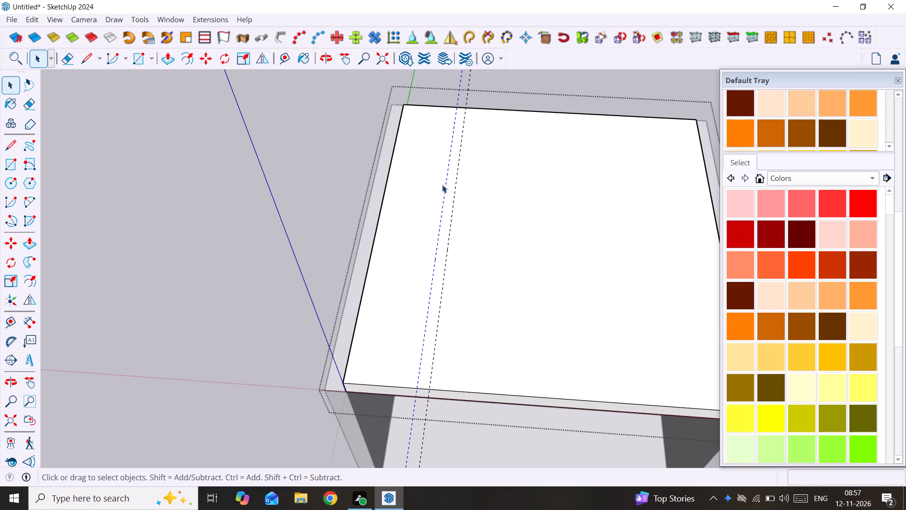
{"action": "scroll", "coordinate": [442, 185], "scroll_direction": "down", "scroll_amount": 1}
{"action": "scroll", "coordinate": [450, 185], "scroll_direction": "up", "scroll_amount": 1}
{"action": "middle_click_drag", "start_coordinate": [453, 186], "coordinate": [476, 186], "text": "shift"}
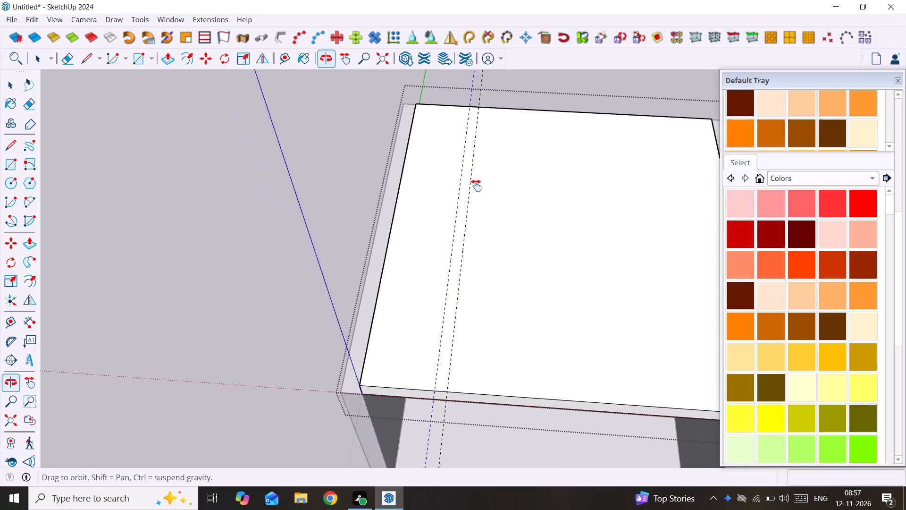
{"action": "middle_click_drag", "start_coordinate": [476, 186], "coordinate": [488, 186], "text": "shift"}
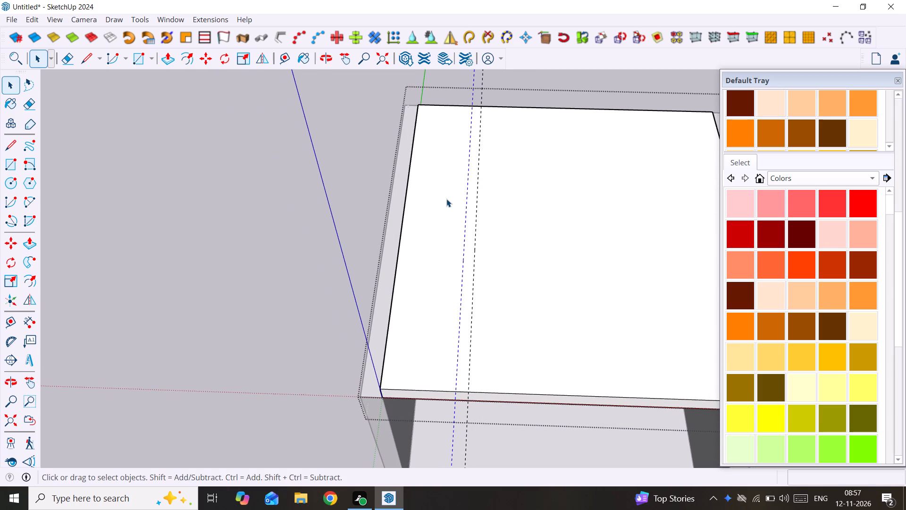
{"action": "key", "text": "l"}
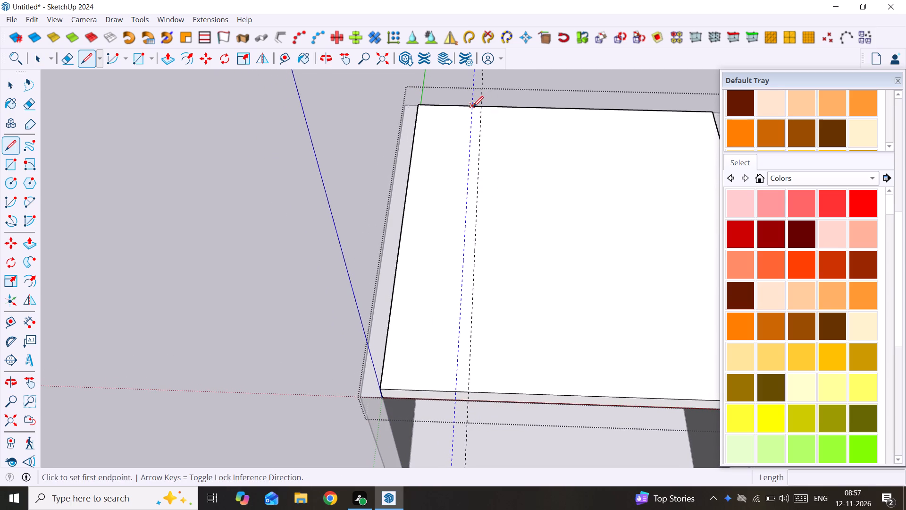
{"action": "left_click", "coordinate": [472, 107]}
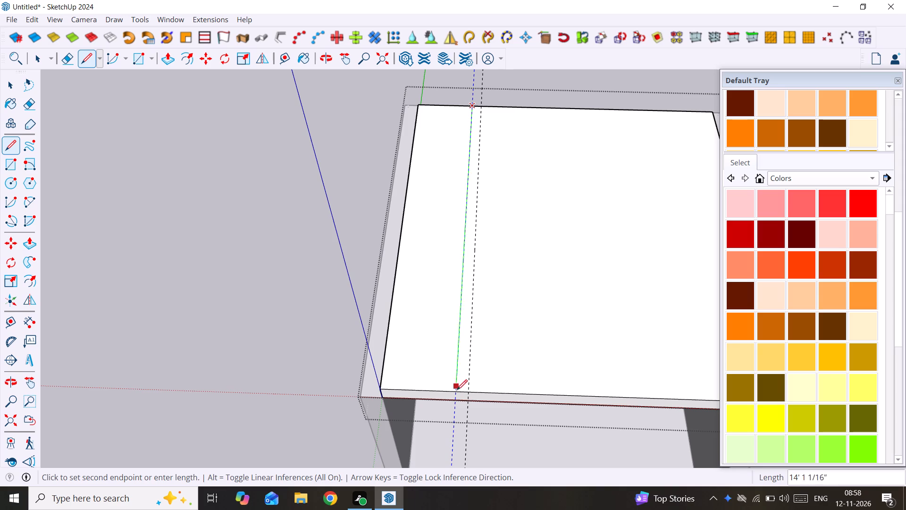
{"action": "left_click", "coordinate": [457, 392]}
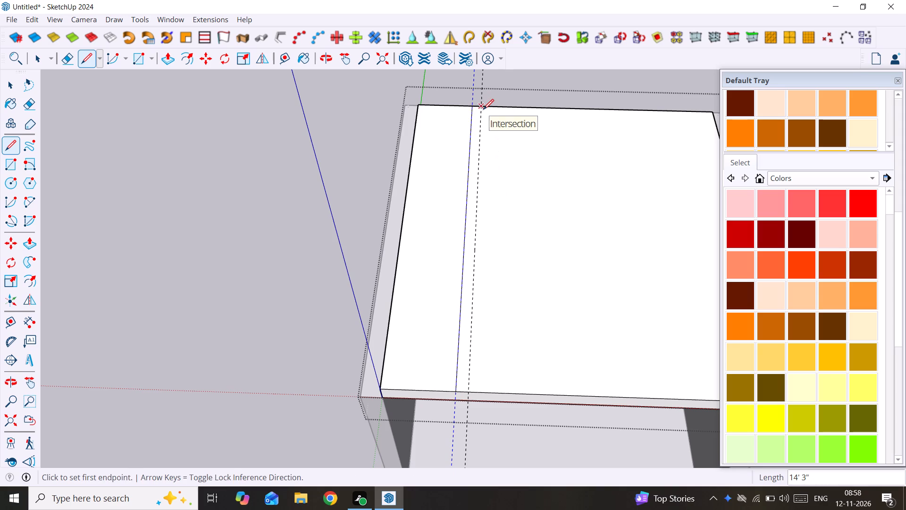
{"action": "left_click", "coordinate": [483, 108]}
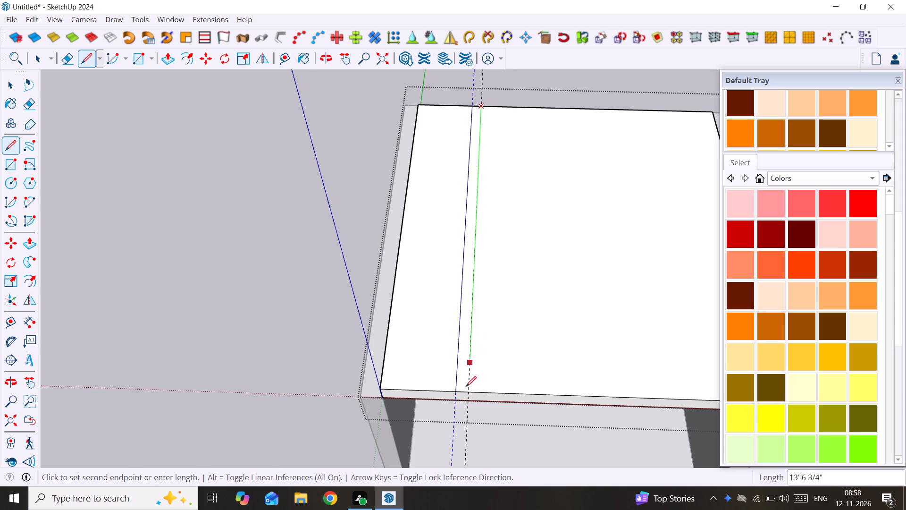
{"action": "left_click", "coordinate": [466, 392]}
{"action": "key", "text": "space"}
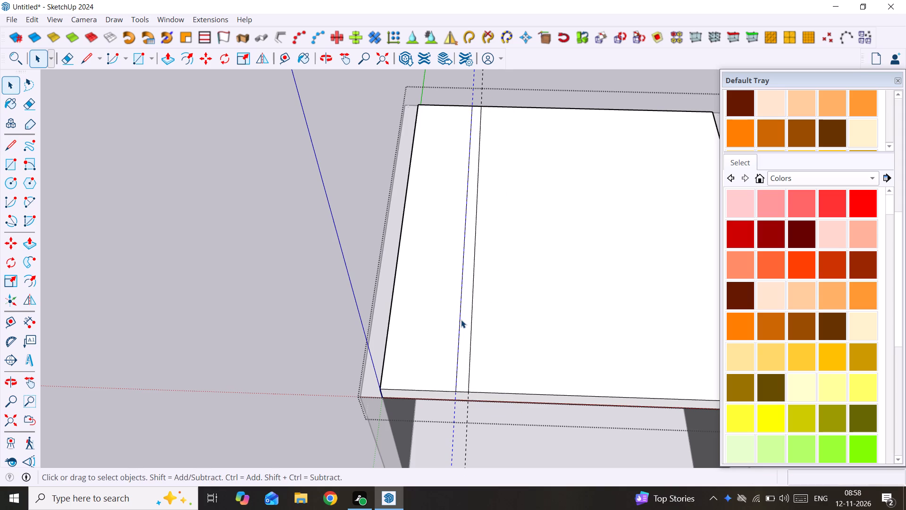
Move both beam strip lines 2'6" together so the first lies on the ceiling slab's side edge beside the blue axis.
{"action": "left_click", "coordinate": [461, 318]}
{"action": "left_click", "coordinate": [470, 314], "text": "ctrl"}
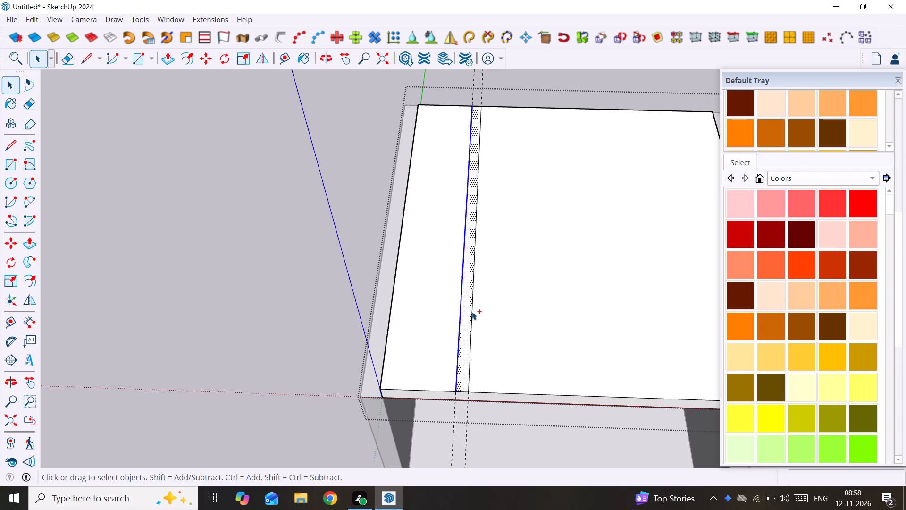
{"action": "left_click", "coordinate": [472, 312], "text": "ctrl"}
{"action": "left_click", "coordinate": [469, 309], "text": "ctrl"}
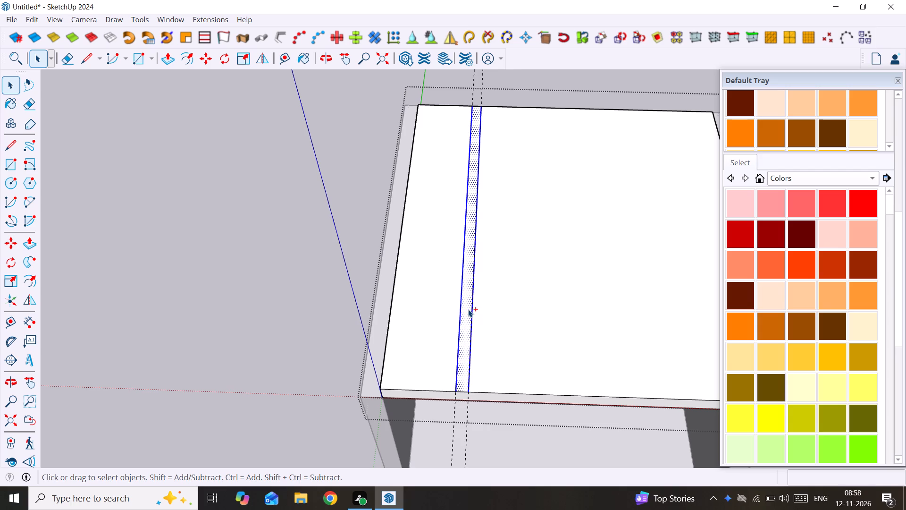
{"action": "left_click", "coordinate": [468, 311], "text": "shift"}
{"action": "scroll", "coordinate": [468, 311], "scroll_direction": "down", "scroll_amount": 3}
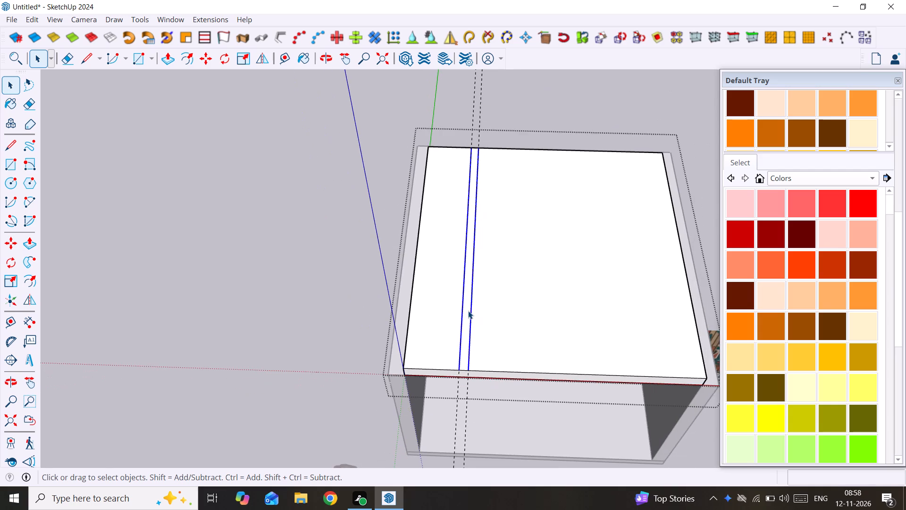
{"action": "middle_click_drag", "start_coordinate": [468, 311], "coordinate": [420, 306]}
{"action": "key", "text": "m"}
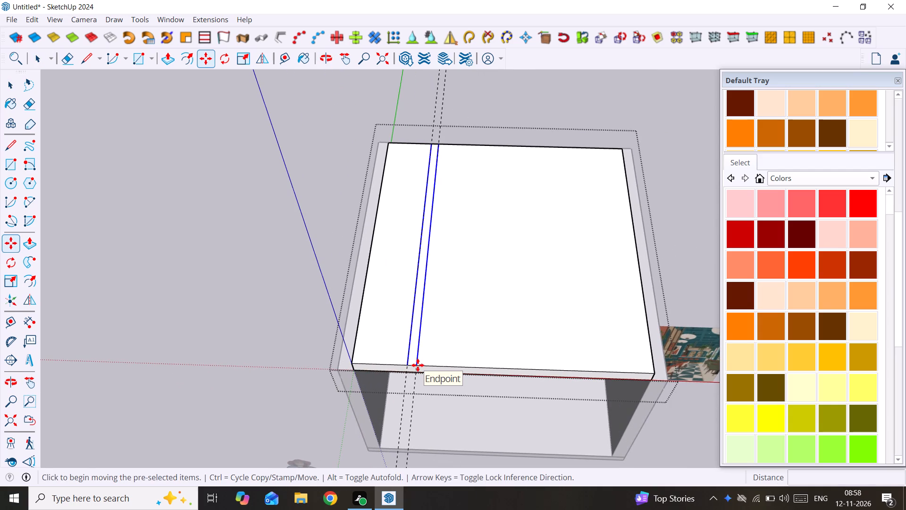
{"action": "left_click", "coordinate": [409, 365]}
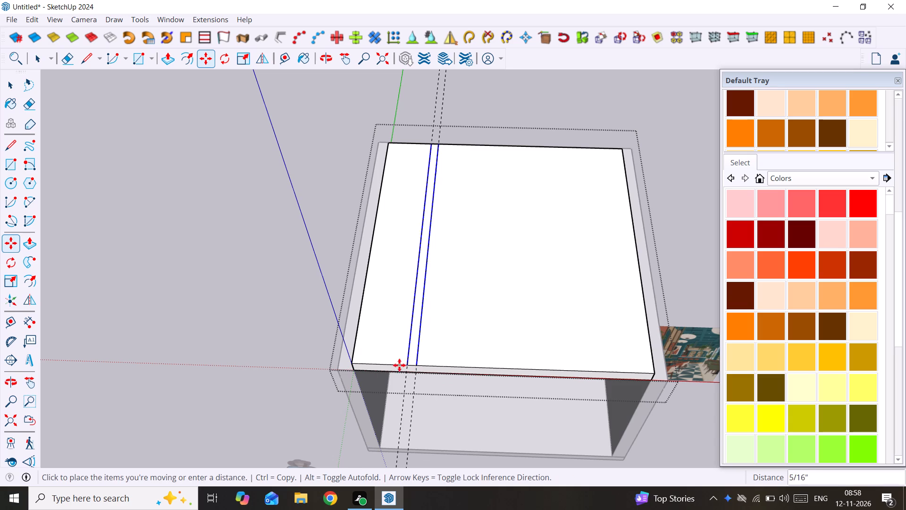
{"action": "left_click", "coordinate": [354, 368]}
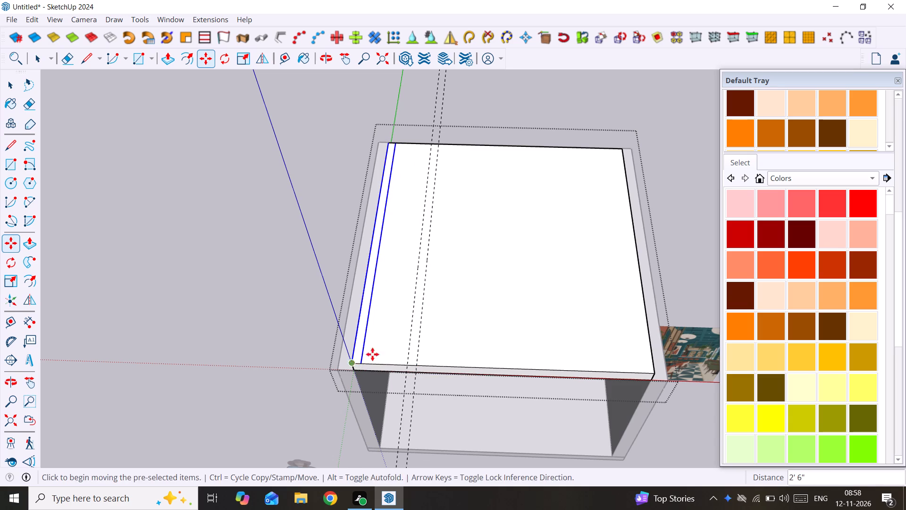
{"action": "key", "text": "space"}
Copy the two beam strip lines 13'5" across the ceiling slab, from the starting front corner to the opposite front corner.
{"action": "scroll", "coordinate": [346, 360], "scroll_direction": "up", "scroll_amount": 3}
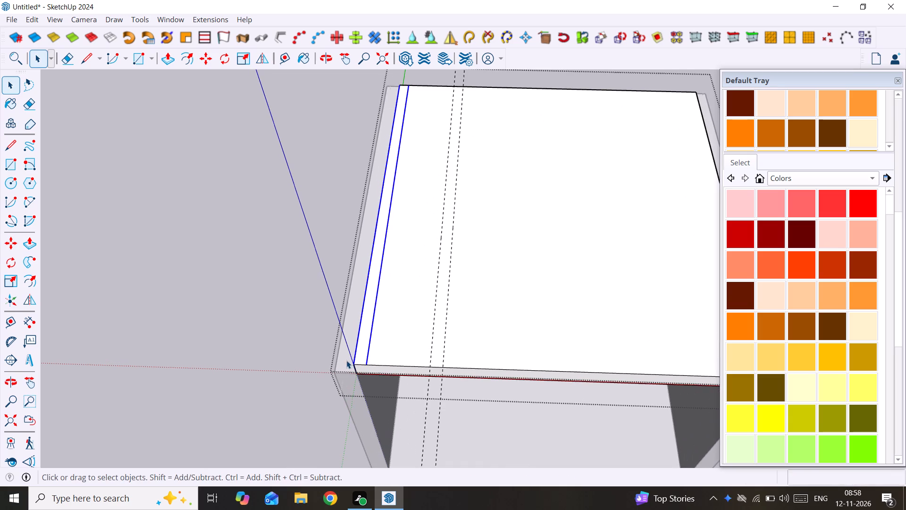
{"action": "key", "text": "m"}
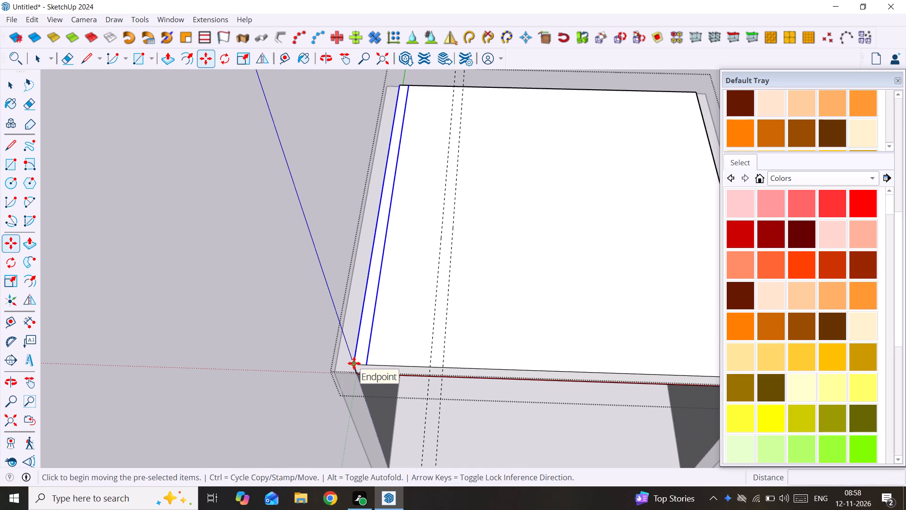
{"action": "left_click", "coordinate": [353, 364]}
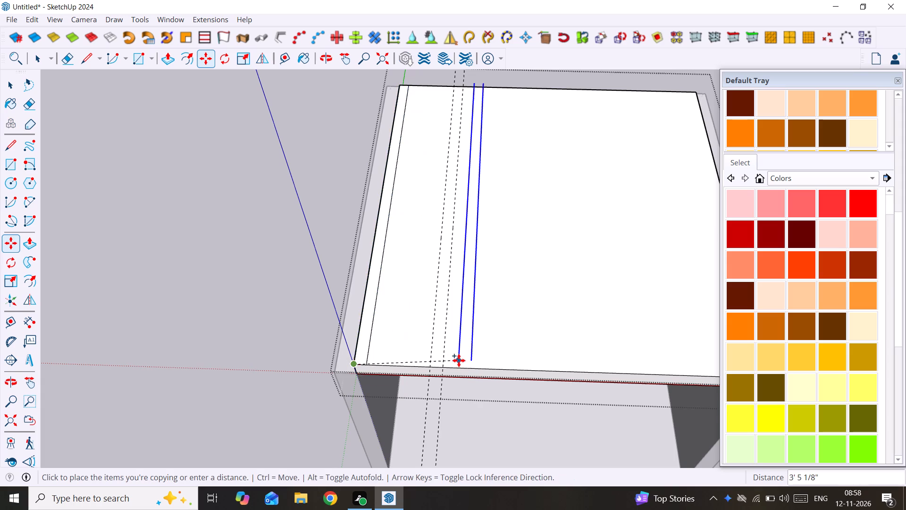
{"action": "scroll", "coordinate": [459, 360], "scroll_direction": "down", "scroll_amount": 7}
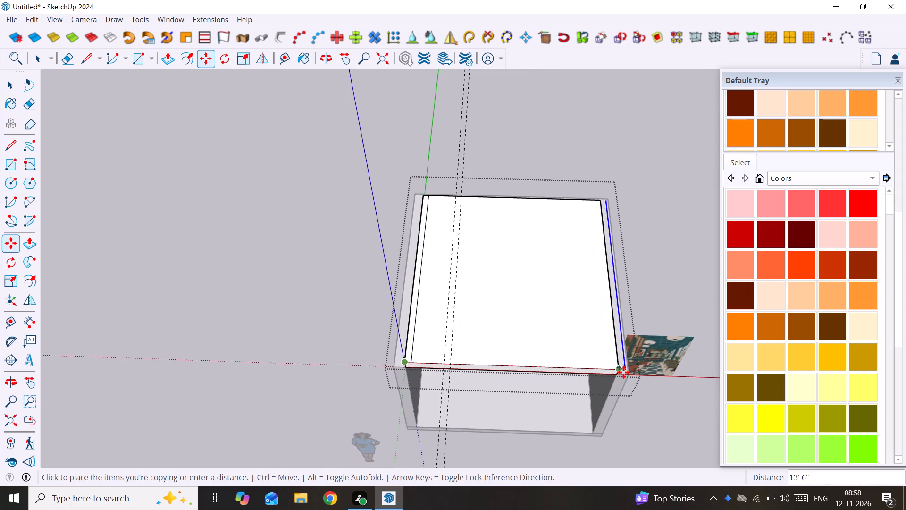
{"action": "scroll", "coordinate": [616, 373], "scroll_direction": "up", "scroll_amount": 12}
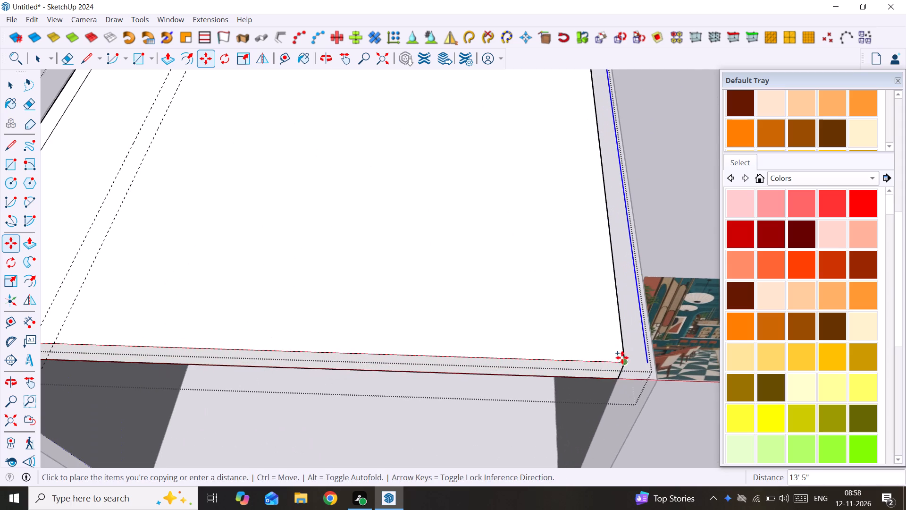
{"action": "left_click", "coordinate": [623, 360]}
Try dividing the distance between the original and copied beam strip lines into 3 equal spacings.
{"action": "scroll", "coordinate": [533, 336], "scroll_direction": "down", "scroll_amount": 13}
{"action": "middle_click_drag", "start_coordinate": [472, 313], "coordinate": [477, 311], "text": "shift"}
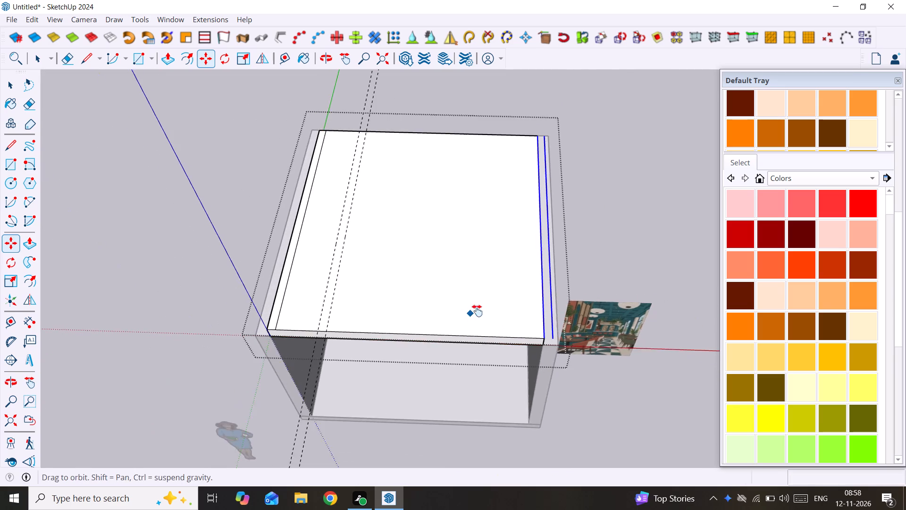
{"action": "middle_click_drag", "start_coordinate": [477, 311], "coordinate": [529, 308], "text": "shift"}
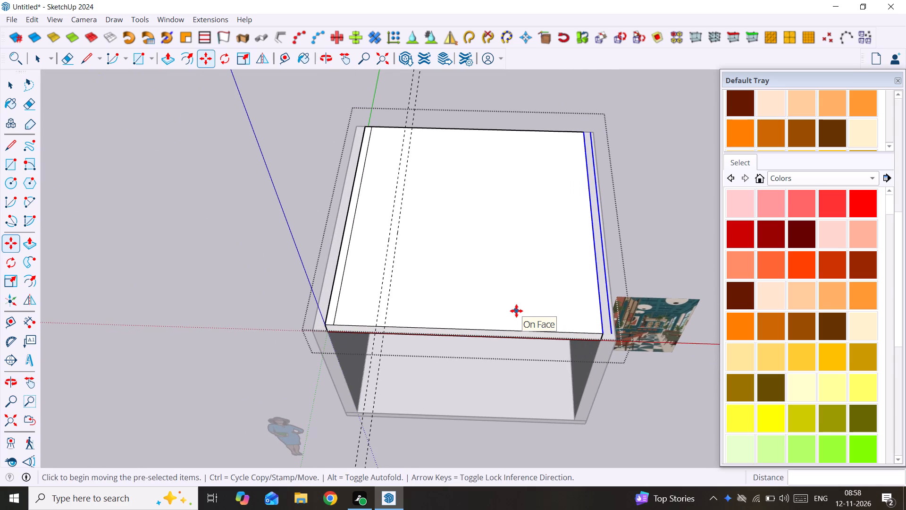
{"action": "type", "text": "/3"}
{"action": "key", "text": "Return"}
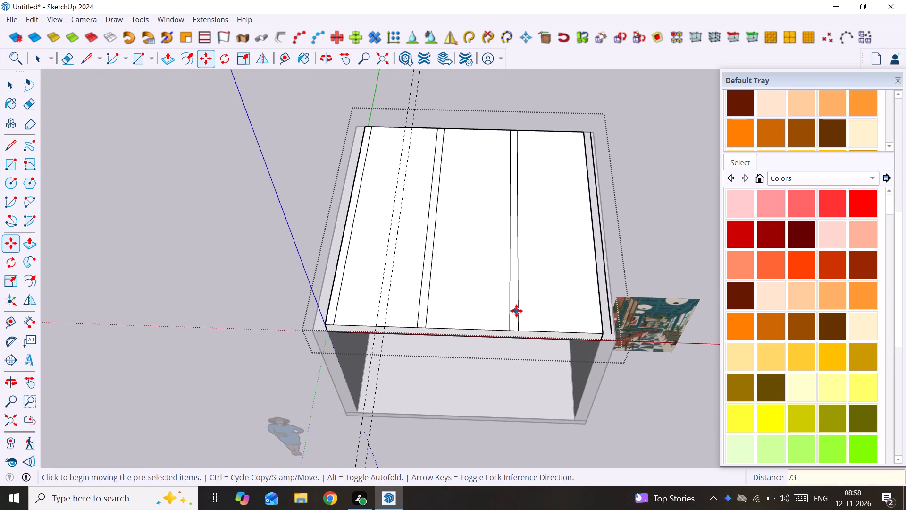
Divide the distance between the original and copied beam strip lines into 4 equal spacings.
{"action": "key", "text": "slash"}
{"action": "key", "text": "4"}
{"action": "key", "text": "Return"}
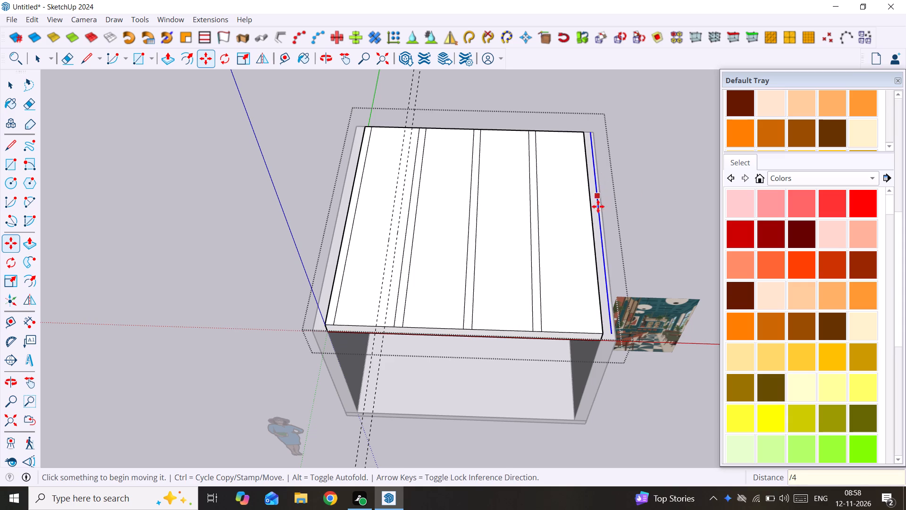
{"action": "scroll", "coordinate": [467, 269], "scroll_direction": "down", "scroll_amount": 2}
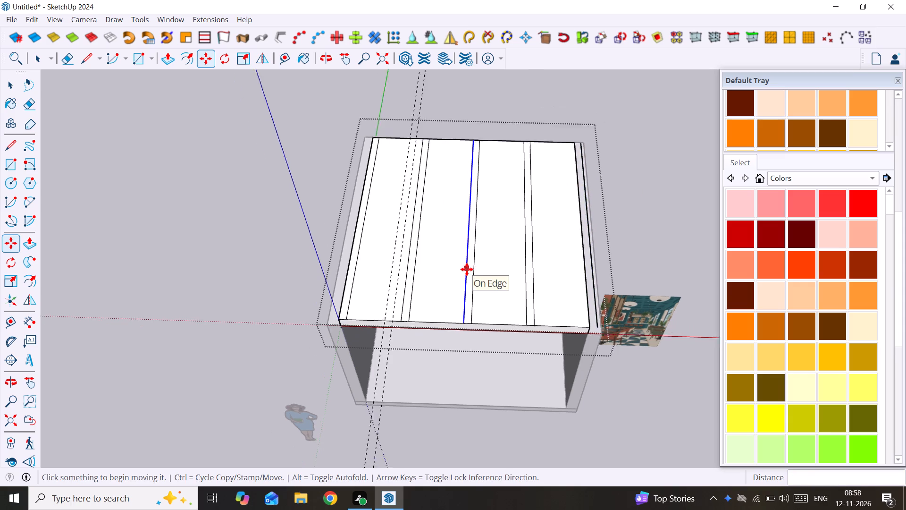
Undo the evenly spaced beam strip divisions and the 13'5" copy of the strip lines on the ceiling slab.
{"action": "scroll", "coordinate": [467, 269], "scroll_direction": "down", "scroll_amount": 1}
{"action": "scroll", "coordinate": [587, 280], "scroll_direction": "up", "scroll_amount": 4}
{"action": "scroll", "coordinate": [629, 329], "scroll_direction": "up", "scroll_amount": 7}
{"action": "middle_click_drag", "start_coordinate": [625, 322], "coordinate": [621, 246]}
{"action": "scroll", "coordinate": [621, 246], "scroll_direction": "down", "scroll_amount": 4}
{"action": "scroll", "coordinate": [246, 199], "scroll_direction": "down", "scroll_amount": 2}
{"action": "middle_click_drag", "start_coordinate": [262, 228], "coordinate": [383, 321], "text": "shift"}
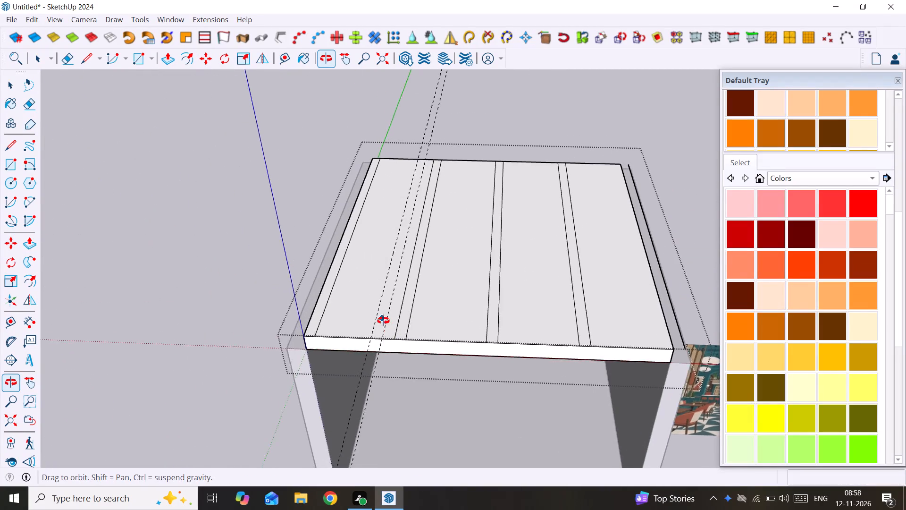
{"action": "middle_click_drag", "start_coordinate": [383, 321], "coordinate": [394, 340], "text": "shift"}
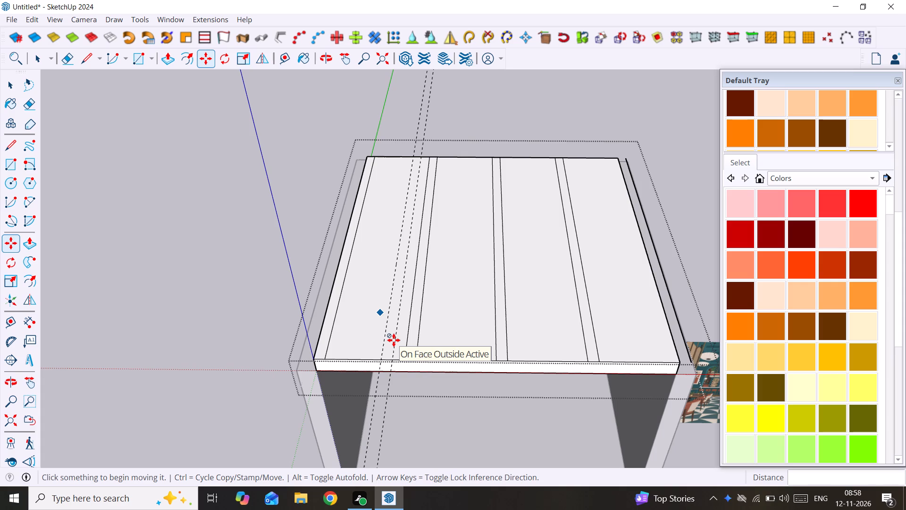
{"action": "key", "text": "ctrl+z"}
{"action": "key", "text": "ctrl+z"}
{"action": "key", "text": "ctrl+z"}
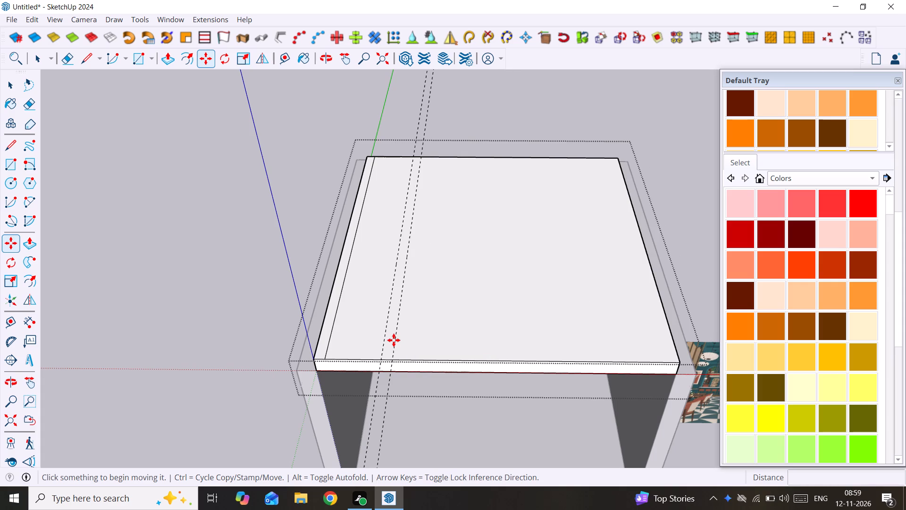
Copy the ceiling slab's side edge and its adjacent beam strip line outward by one strip width, beside the blue axis.
{"action": "key", "text": "space"}
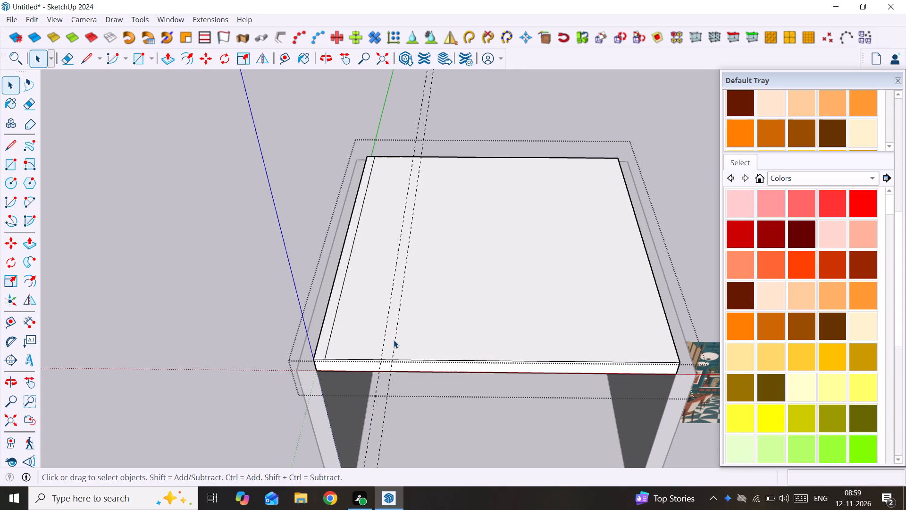
{"action": "scroll", "coordinate": [296, 262], "scroll_direction": "up", "scroll_amount": 4}
{"action": "left_click", "coordinate": [369, 265]}
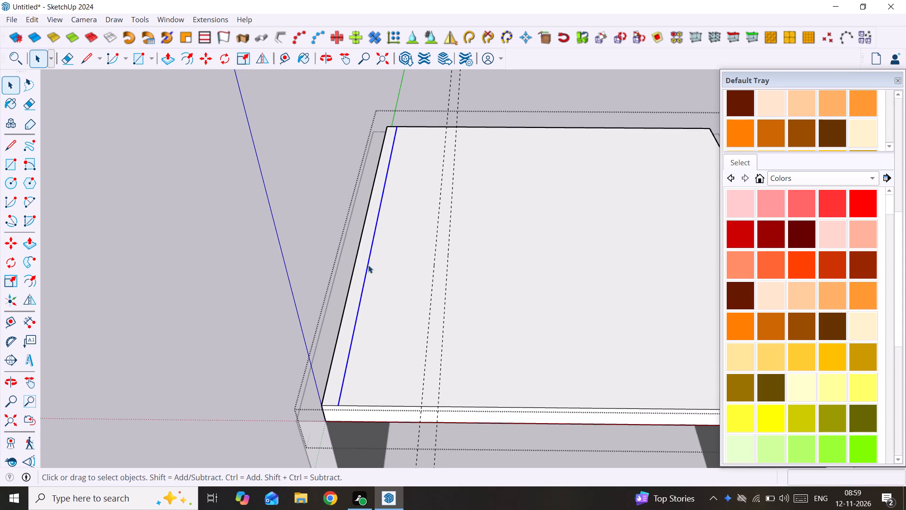
{"action": "left_click", "coordinate": [353, 283], "text": "ctrl"}
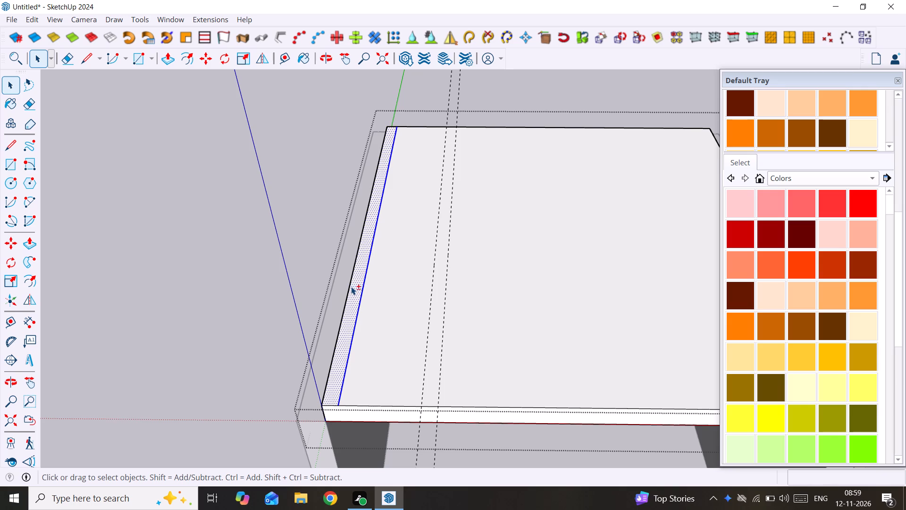
{"action": "left_click", "coordinate": [352, 287], "text": "shift"}
{"action": "scroll", "coordinate": [347, 292], "scroll_direction": "up", "scroll_amount": 3}
{"action": "left_click", "coordinate": [350, 291], "text": "ctrl"}
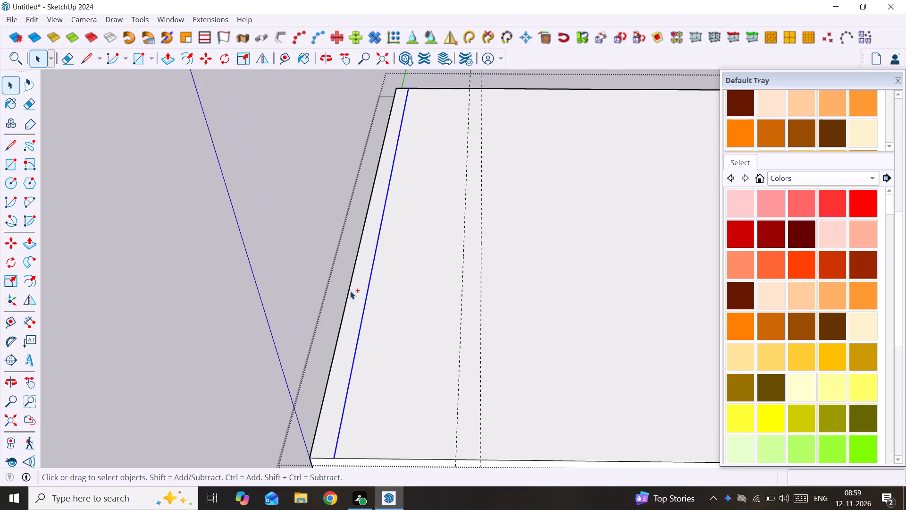
{"action": "scroll", "coordinate": [350, 291], "scroll_direction": "down", "scroll_amount": 10, "text": "ctrl"}
{"action": "scroll", "coordinate": [347, 348], "scroll_direction": "up", "scroll_amount": 6}
{"action": "middle_click_drag", "start_coordinate": [344, 336], "coordinate": [353, 325]}
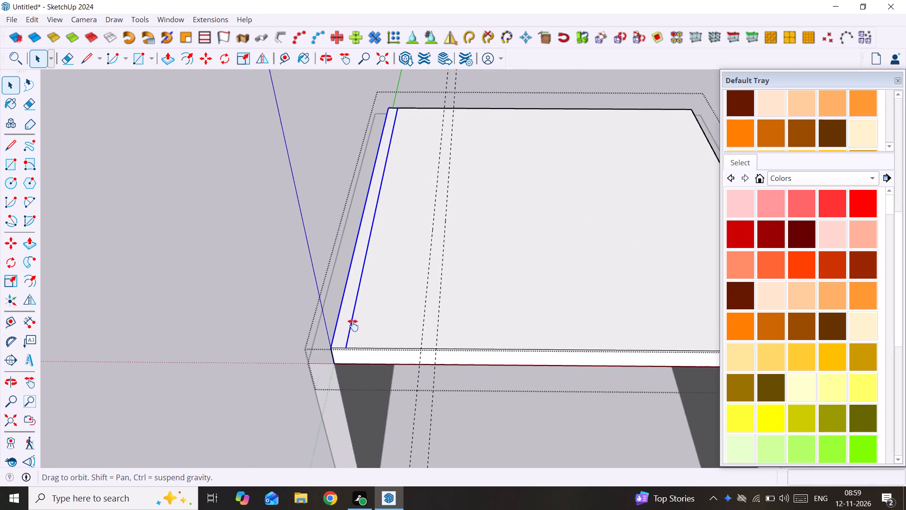
{"action": "middle_click_drag", "start_coordinate": [353, 325], "coordinate": [368, 312]}
{"action": "key", "text": "m"}
{"action": "scroll", "coordinate": [368, 330], "scroll_direction": "up", "scroll_amount": 5}
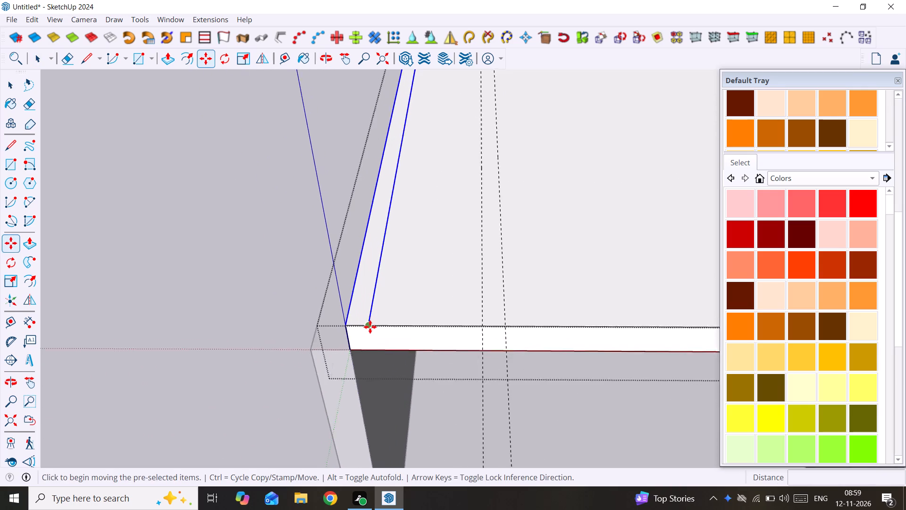
{"action": "scroll", "coordinate": [370, 327], "scroll_direction": "up", "scroll_amount": 2}
{"action": "left_click", "coordinate": [370, 327]}
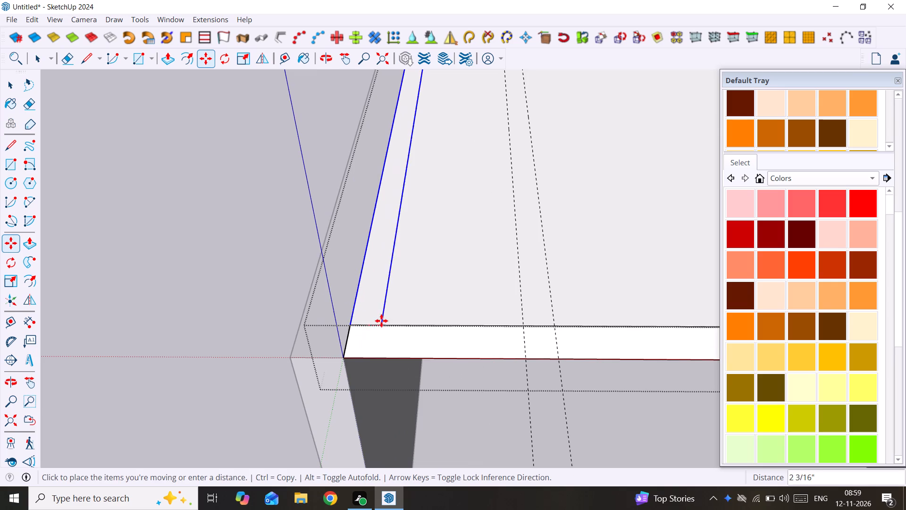
{"action": "key", "text": "space"}
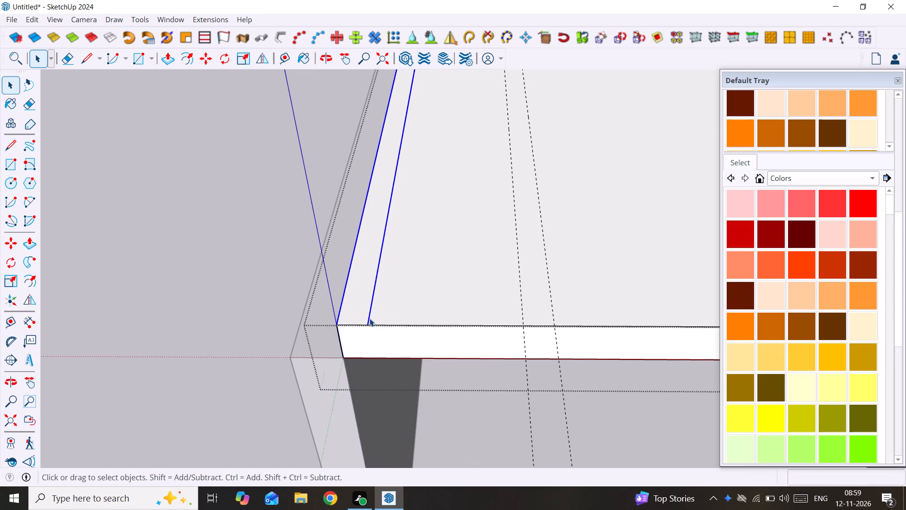
{"action": "key", "text": "m"}
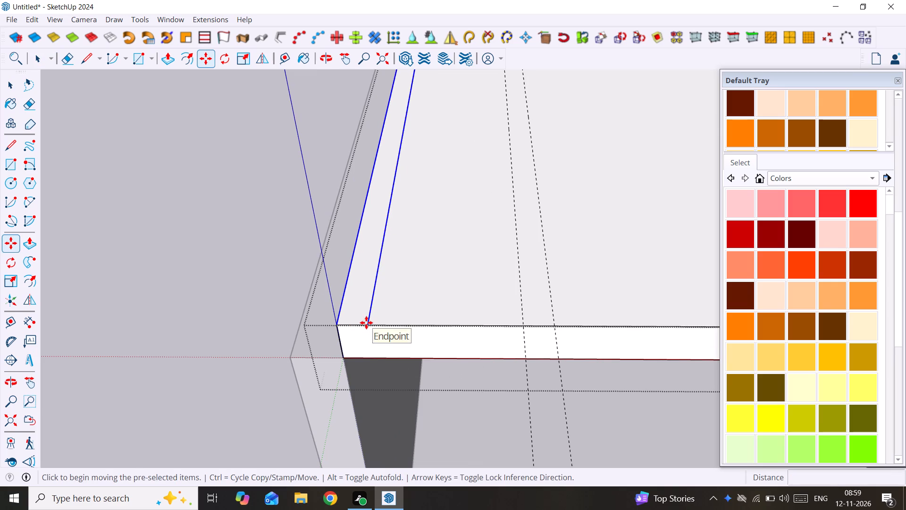
{"action": "left_click", "coordinate": [366, 325]}
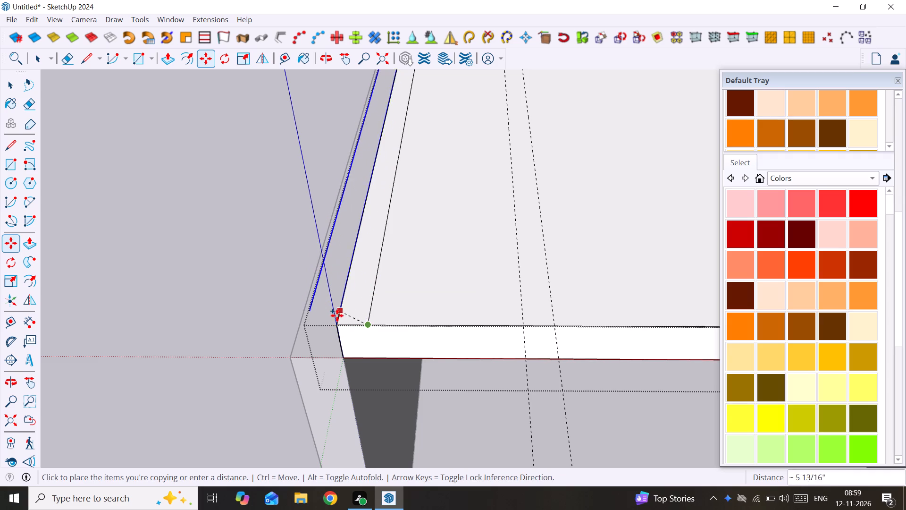
{"action": "left_click", "coordinate": [336, 324]}
{"action": "key", "text": "space"}
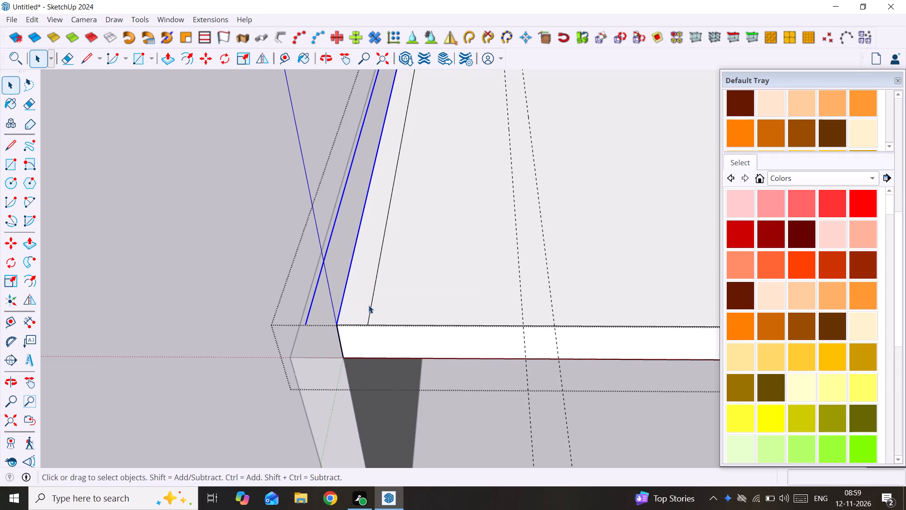
Delete the original beam strip line just inside the ceiling slab's side edge beside the blue axis.
{"action": "left_click", "coordinate": [370, 304]}
{"action": "left_click", "coordinate": [372, 305]}
{"action": "key", "text": "Delete"}
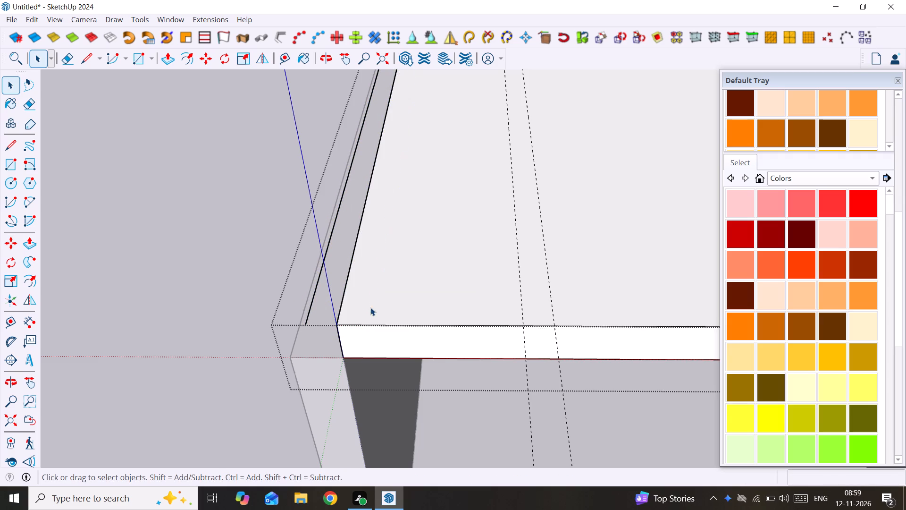
Copy the slab's side edge and the line outside it about 13'10 13/16" along the red axis, past the opposite side edge.
{"action": "left_click", "coordinate": [339, 305]}
{"action": "left_click", "coordinate": [341, 305], "text": "ctrl"}
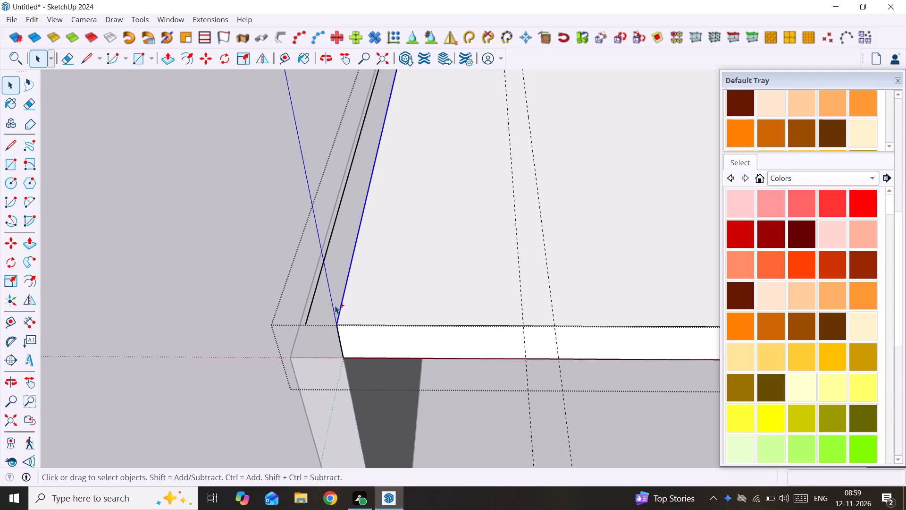
{"action": "left_click", "coordinate": [310, 308], "text": "ctrl"}
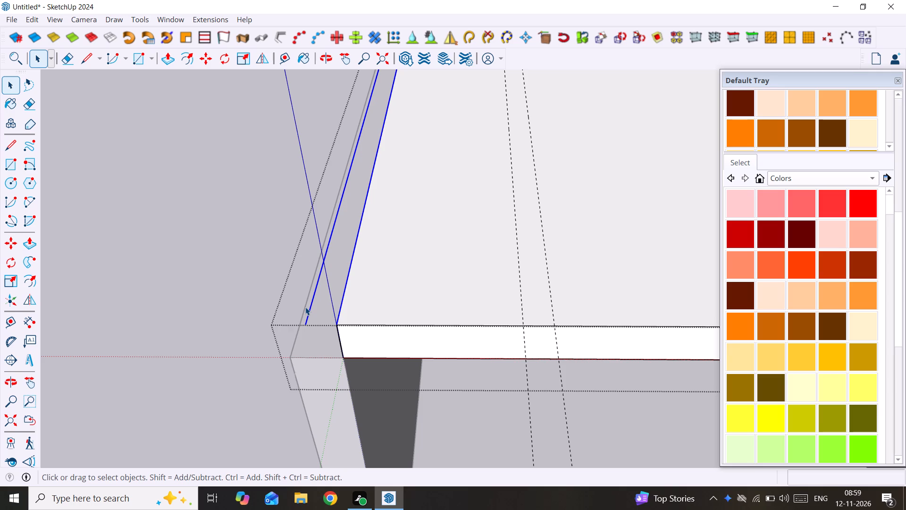
{"action": "key", "text": "m"}
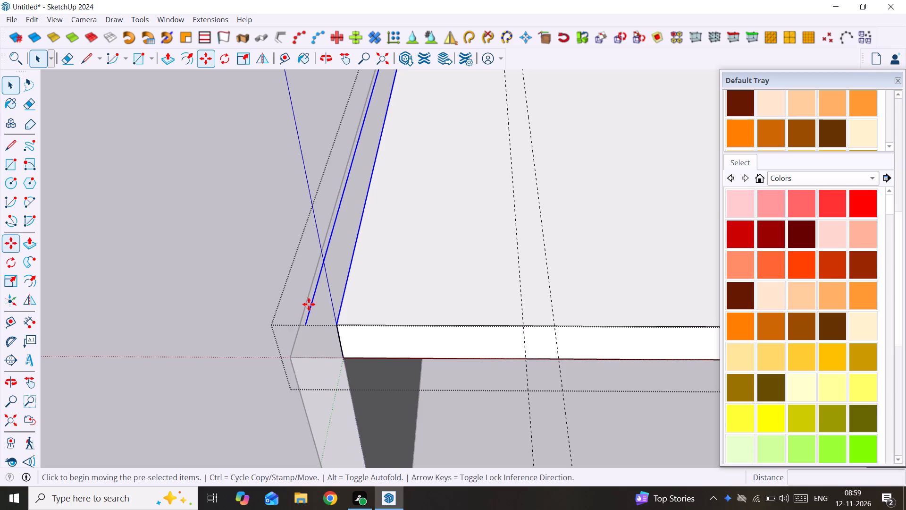
{"action": "left_click", "coordinate": [336, 323]}
{"action": "scroll", "coordinate": [389, 316], "scroll_direction": "down", "scroll_amount": 18}
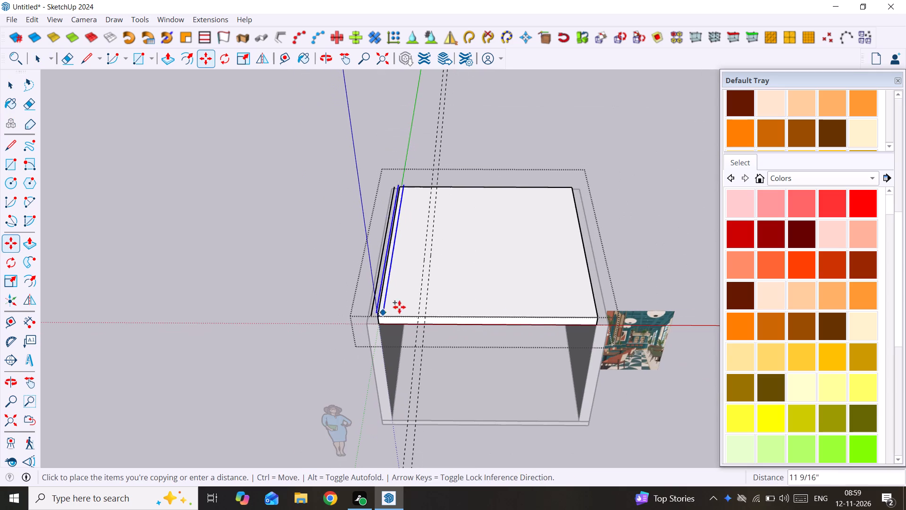
{"action": "scroll", "coordinate": [604, 307], "scroll_direction": "up", "scroll_amount": 11}
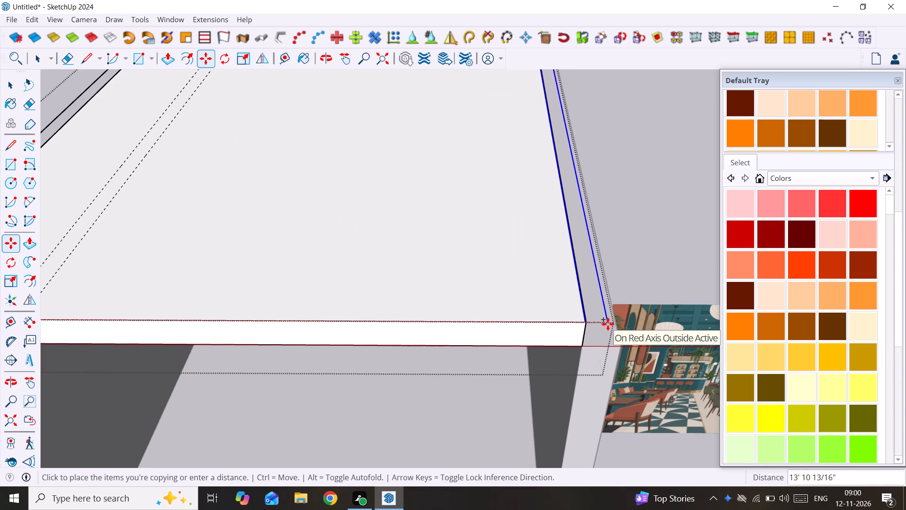
{"action": "middle_click_drag", "start_coordinate": [608, 324], "coordinate": [458, 301]}
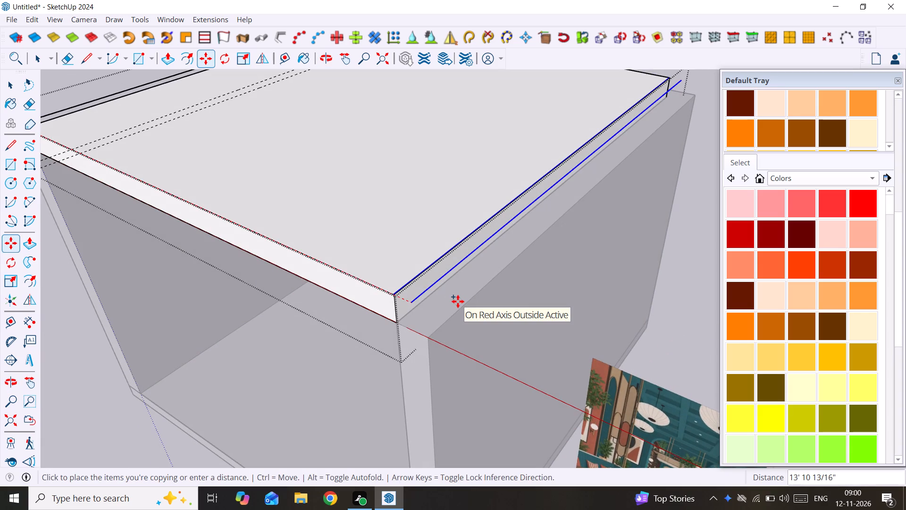
{"action": "left_click", "coordinate": [458, 301]}
Divide the distance between the original and copied line pairs into 4 equal spacings across the ceiling slab.
{"action": "scroll", "coordinate": [296, 302], "scroll_direction": "down", "scroll_amount": 8}
{"action": "middle_click_drag", "start_coordinate": [313, 316], "coordinate": [442, 328]}
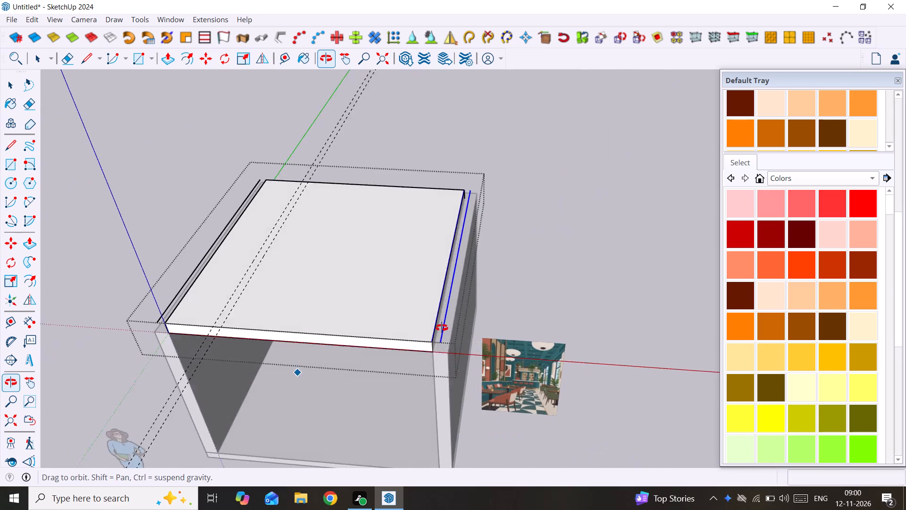
{"action": "middle_click_drag", "start_coordinate": [442, 328], "coordinate": [589, 301]}
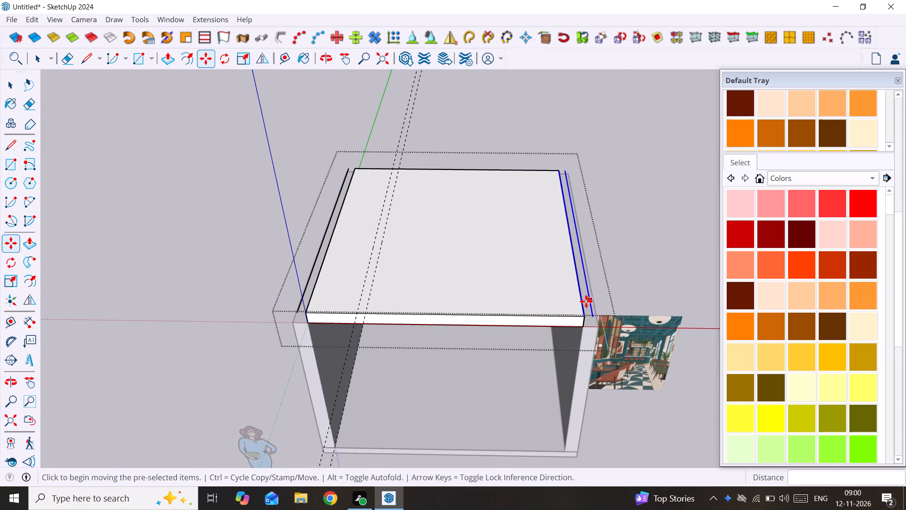
{"action": "type", "text": "/4"}
{"action": "key", "text": "Return"}
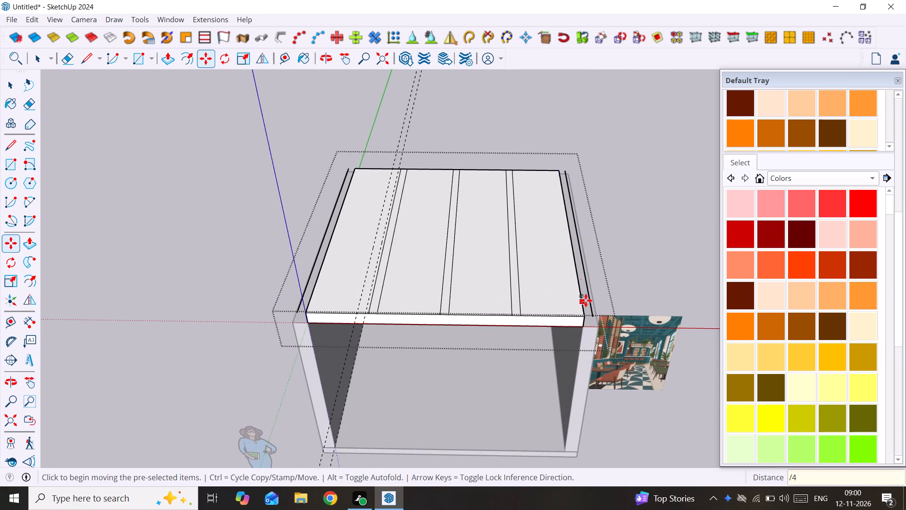
Measure the gap between the last inner beam strip and the ceiling slab's side edge nearest the reference image.
{"action": "scroll", "coordinate": [585, 280], "scroll_direction": "up", "scroll_amount": 4}
{"action": "middle_click_drag", "start_coordinate": [585, 280], "coordinate": [610, 378]}
{"action": "middle_click_drag", "start_coordinate": [610, 378], "coordinate": [594, 285]}
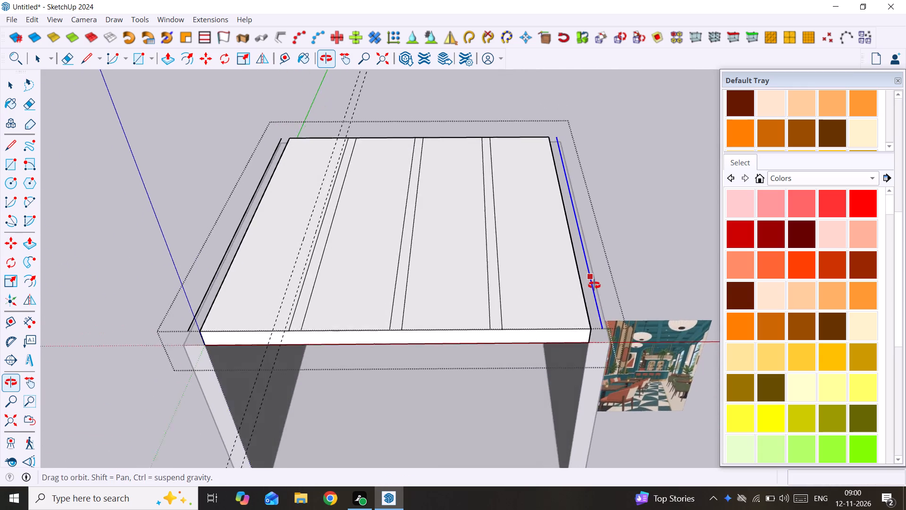
{"action": "middle_click_drag", "start_coordinate": [594, 285], "coordinate": [620, 399]}
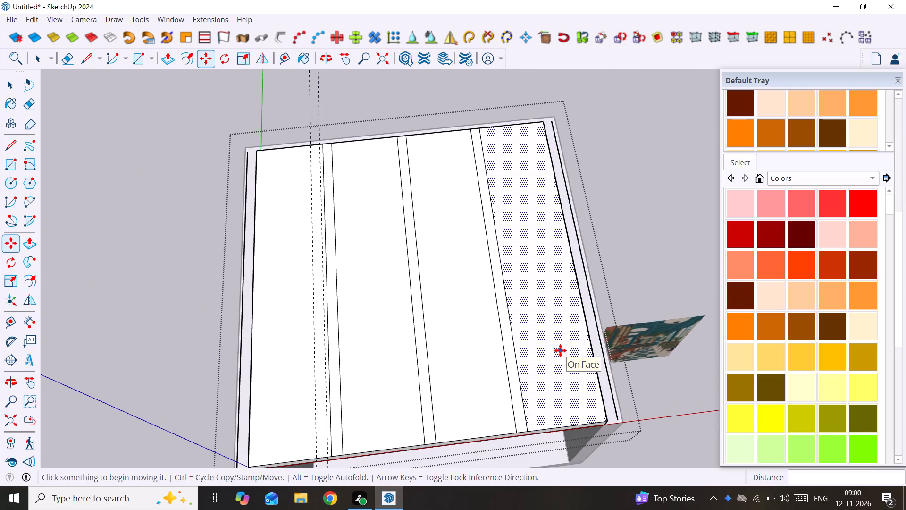
{"action": "scroll", "coordinate": [560, 350], "scroll_direction": "down", "scroll_amount": 3}
{"action": "middle_click_drag", "start_coordinate": [559, 348], "coordinate": [528, 315]}
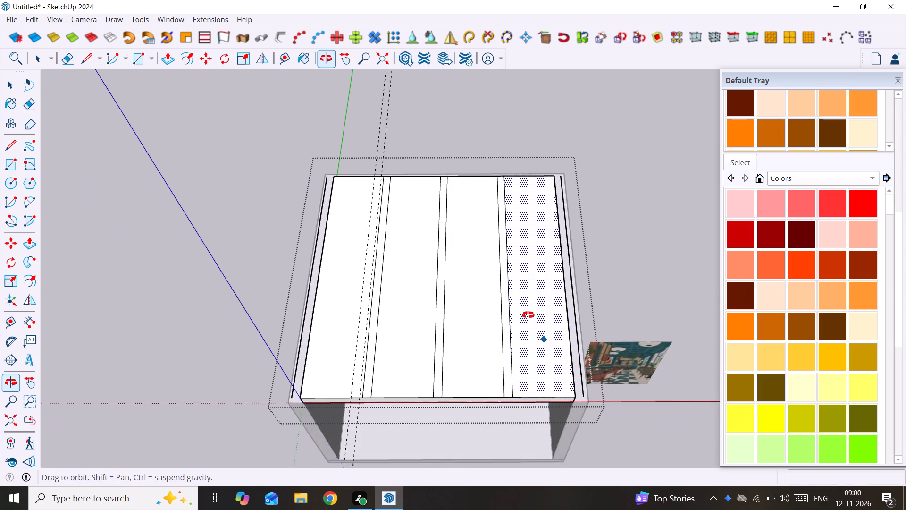
{"action": "middle_click_drag", "start_coordinate": [528, 315], "coordinate": [535, 321]}
{"action": "key", "text": "t"}
{"action": "scroll", "coordinate": [518, 316], "scroll_direction": "up", "scroll_amount": 4}
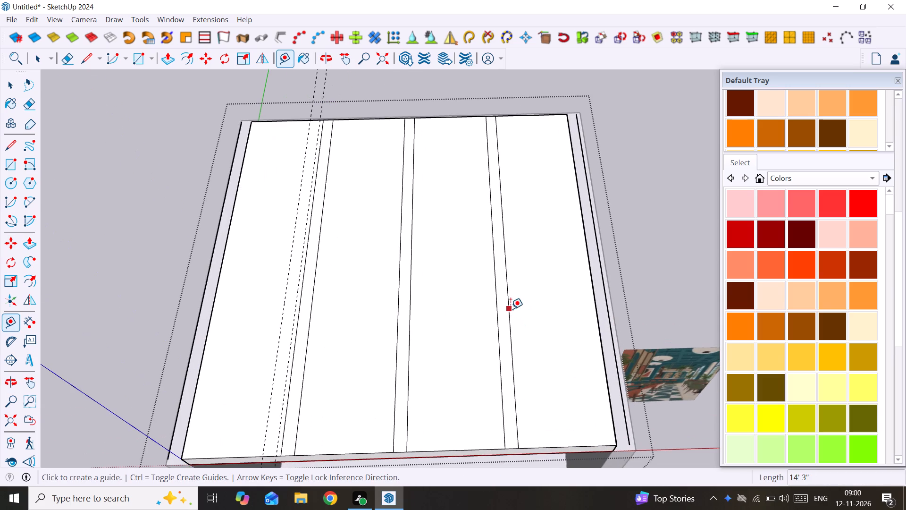
{"action": "left_click", "coordinate": [511, 309]}
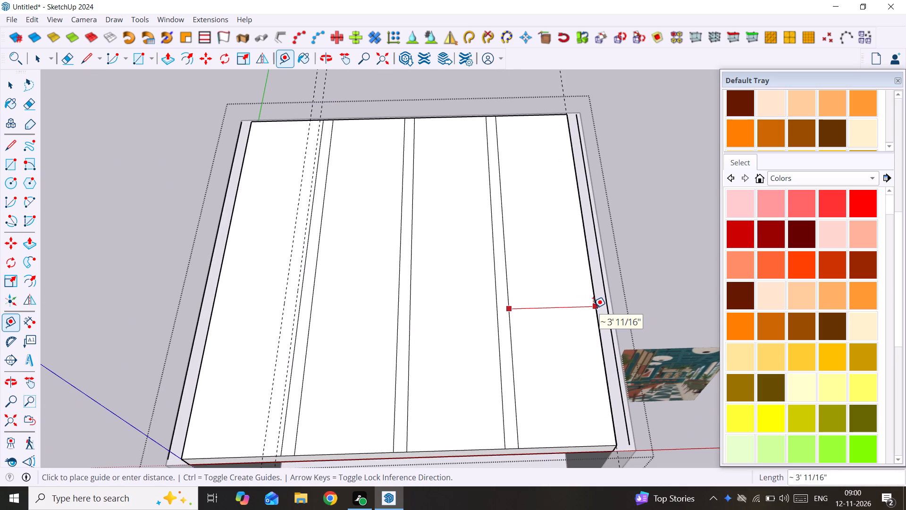
{"action": "key", "text": "space"}
Delete the surplus lines lying outside the ceiling slab along both of its side edges.
{"action": "scroll", "coordinate": [466, 314], "scroll_direction": "down", "scroll_amount": 6}
{"action": "middle_click_drag", "start_coordinate": [466, 314], "coordinate": [532, 281]}
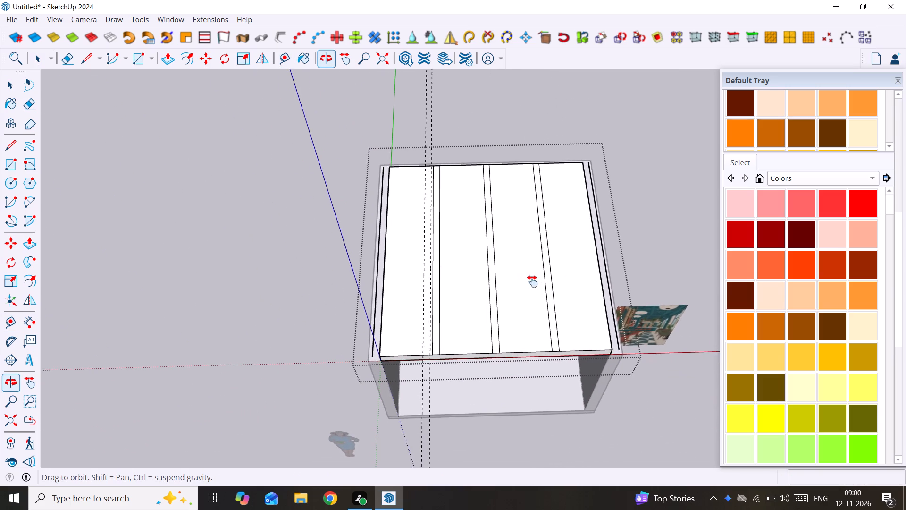
{"action": "middle_click_drag", "start_coordinate": [532, 281], "coordinate": [533, 281]}
{"action": "scroll", "coordinate": [596, 191], "scroll_direction": "up", "scroll_amount": 3}
{"action": "left_click", "coordinate": [599, 187]}
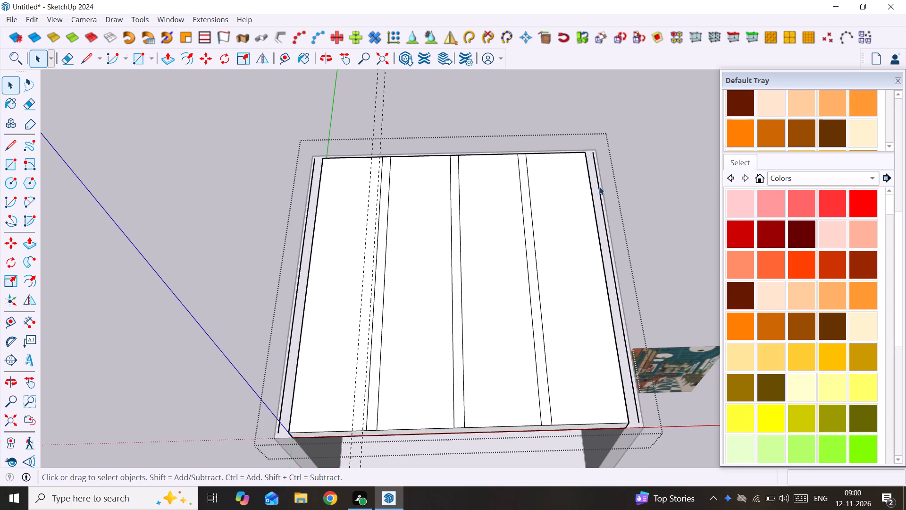
{"action": "key", "text": "Delete"}
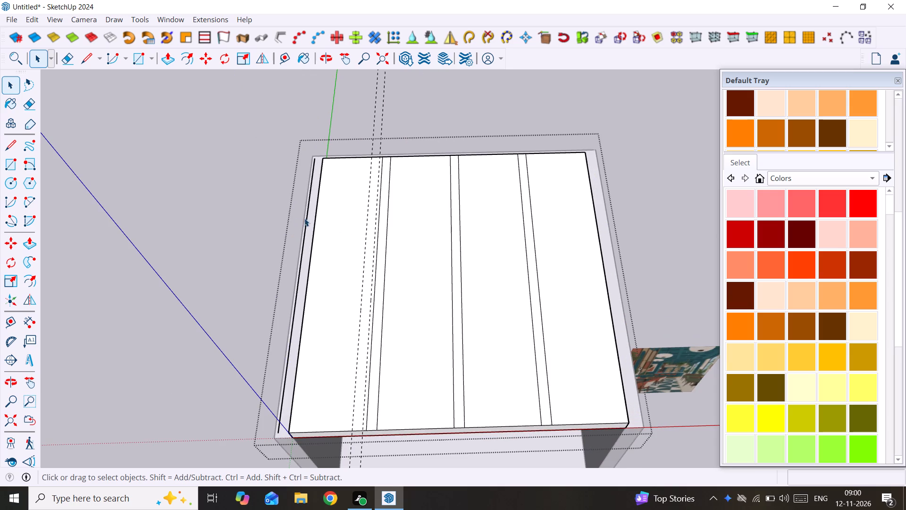
{"action": "left_click", "coordinate": [308, 217]}
{"action": "key", "text": "Delete"}
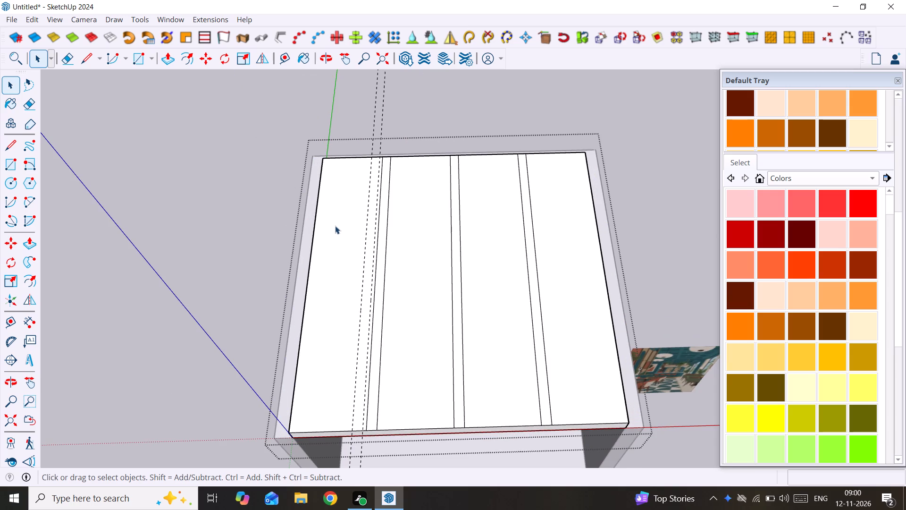
Delete all construction guides from the model.
{"action": "left_click", "coordinate": [32, 20]}
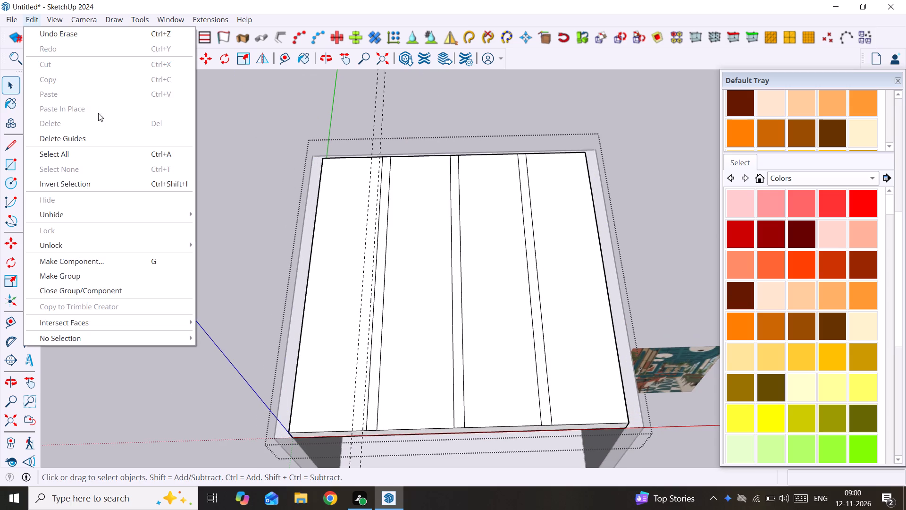
{"action": "left_click", "coordinate": [109, 136]}
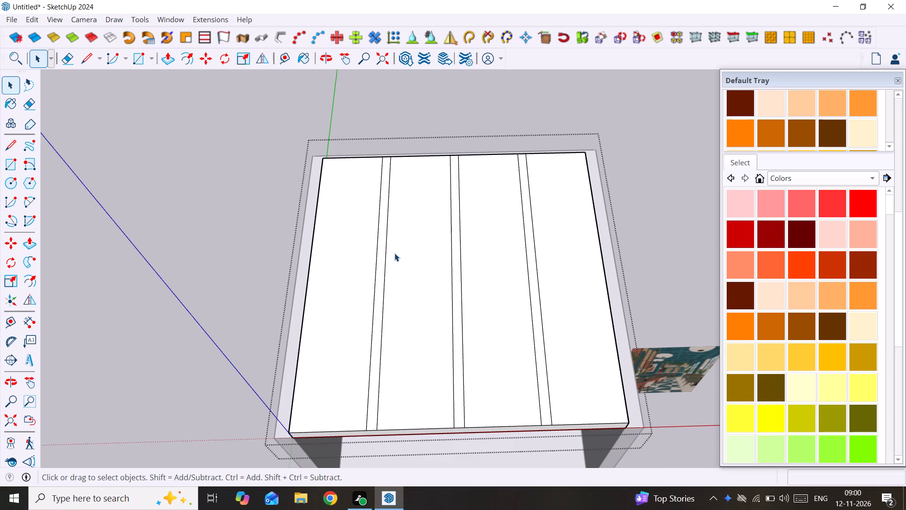
Examine the striped ceiling slab and the room below it from several angles alongside the reference image.
{"action": "scroll", "coordinate": [394, 253], "scroll_direction": "up", "scroll_amount": 2}
{"action": "middle_click_drag", "start_coordinate": [394, 253], "coordinate": [465, 181], "text": "shift"}
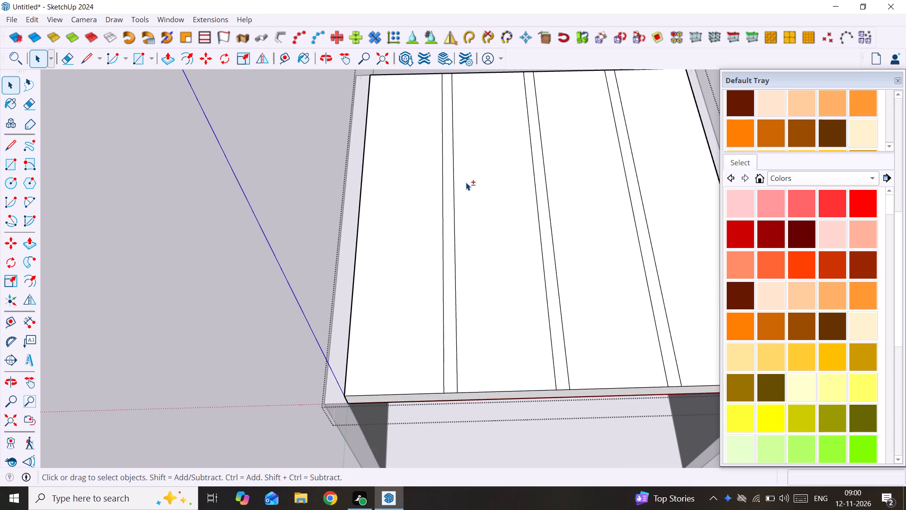
{"action": "scroll", "coordinate": [462, 195], "scroll_direction": "down", "scroll_amount": 2, "text": "shift"}
{"action": "scroll", "coordinate": [462, 195], "scroll_direction": "down", "scroll_amount": 9}
{"action": "scroll", "coordinate": [594, 289], "scroll_direction": "up", "scroll_amount": 5}
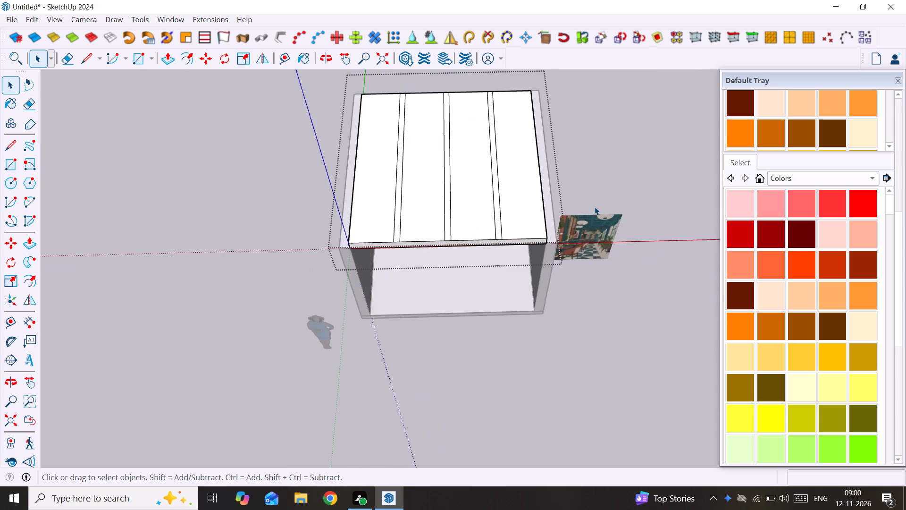
{"action": "scroll", "coordinate": [595, 207], "scroll_direction": "up", "scroll_amount": 7}
{"action": "middle_click_drag", "start_coordinate": [605, 227], "coordinate": [594, 158]}
{"action": "scroll", "coordinate": [300, 378], "scroll_direction": "down", "scroll_amount": 3}
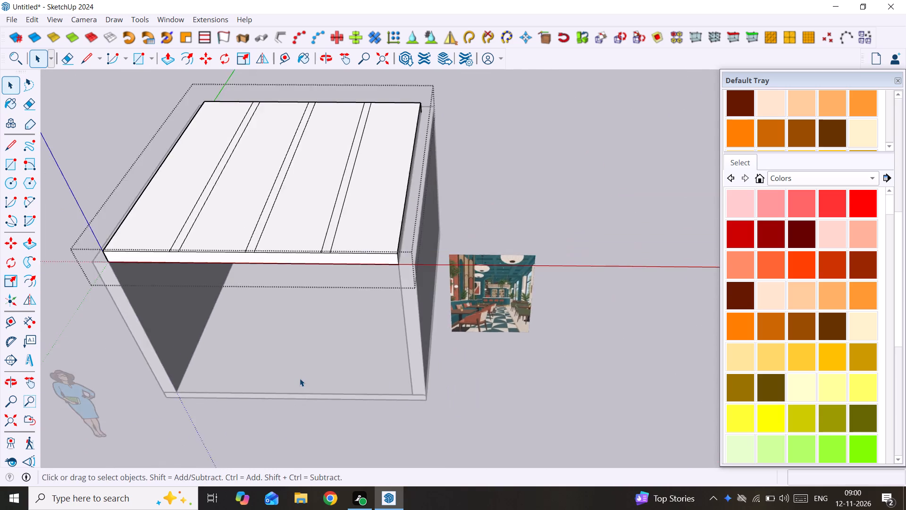
{"action": "scroll", "coordinate": [300, 378], "scroll_direction": "down", "scroll_amount": 4}
{"action": "middle_click_drag", "start_coordinate": [298, 374], "coordinate": [500, 384], "text": "shift"}
{"action": "scroll", "coordinate": [445, 296], "scroll_direction": "up", "scroll_amount": 3}
{"action": "scroll", "coordinate": [427, 278], "scroll_direction": "down", "scroll_amount": 3}
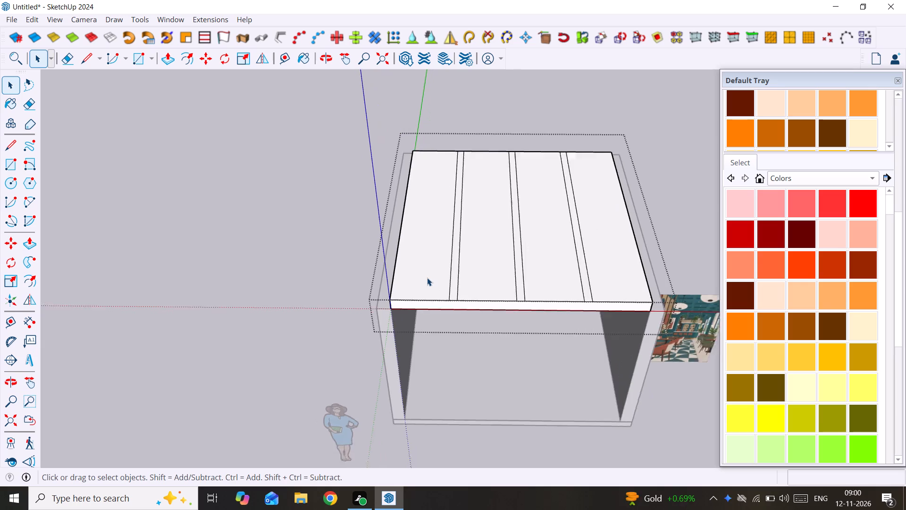
Copy all segments of the ceiling slab's rear edge 5" outward along the green axis.
{"action": "middle_click_drag", "start_coordinate": [427, 278], "coordinate": [437, 393], "text": "shift"}
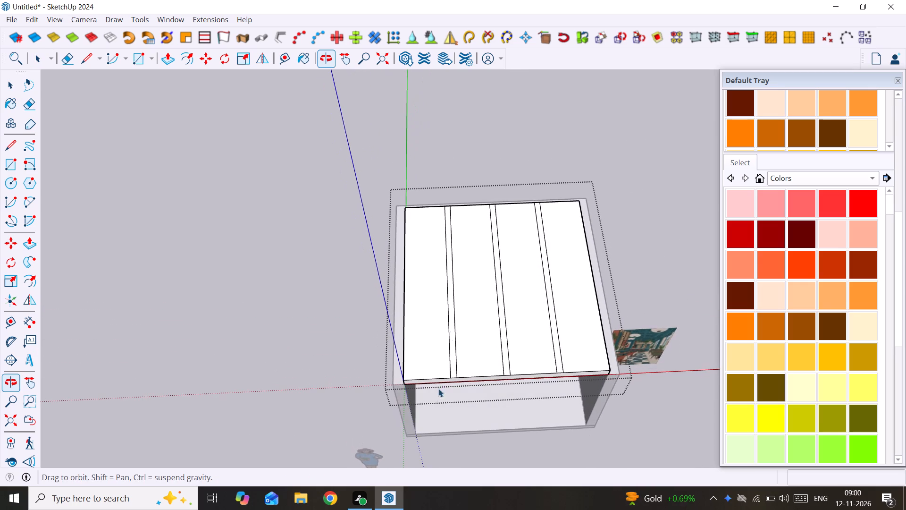
{"action": "left_click", "coordinate": [480, 205]}
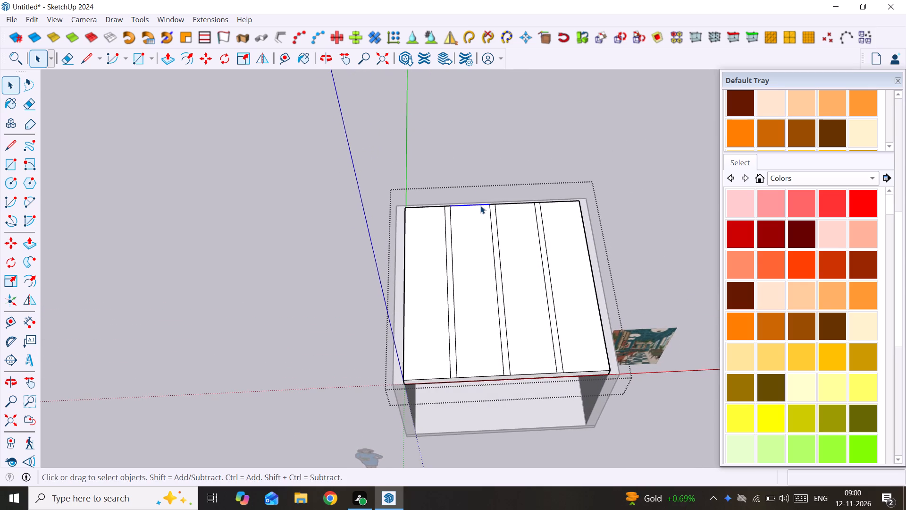
{"action": "left_click", "coordinate": [511, 203], "text": "ctrl"}
{"action": "scroll", "coordinate": [511, 204], "scroll_direction": "up", "scroll_amount": 9, "text": "ctrl"}
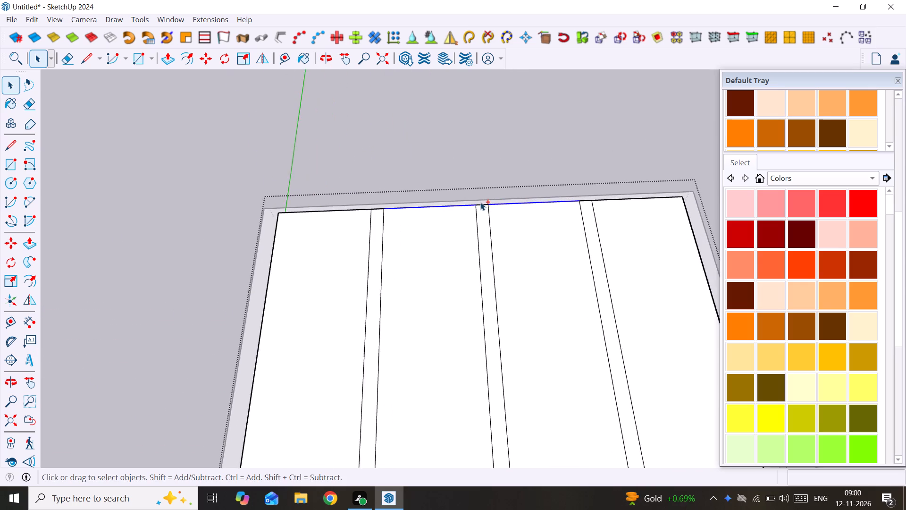
{"action": "scroll", "coordinate": [480, 202], "scroll_direction": "up", "scroll_amount": 2, "text": "ctrl"}
{"action": "left_click", "coordinate": [484, 207], "text": "ctrl"}
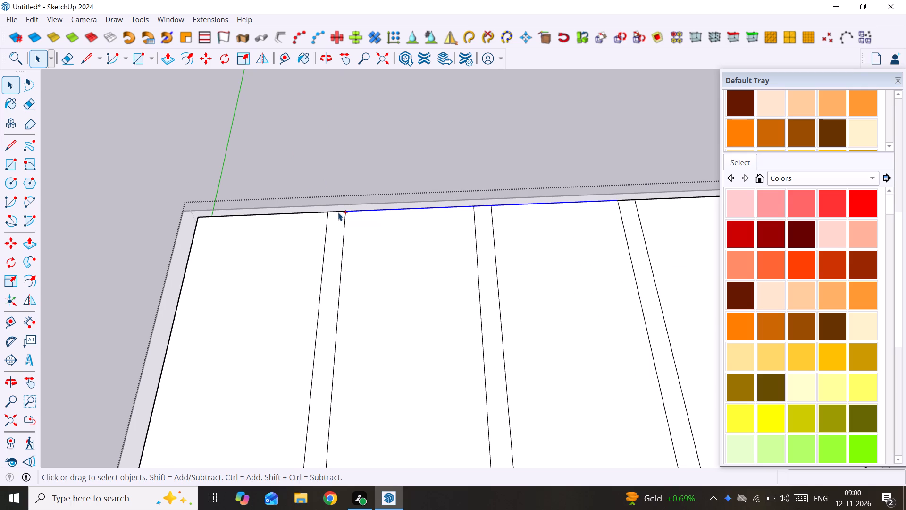
{"action": "left_click", "coordinate": [338, 212], "text": "ctrl"}
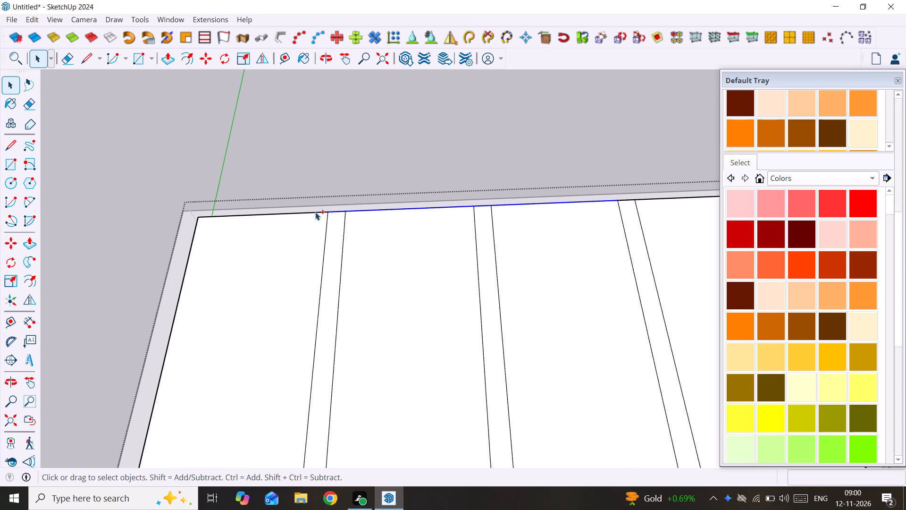
{"action": "left_click", "coordinate": [315, 212], "text": "ctrl"}
{"action": "scroll", "coordinate": [315, 212], "scroll_direction": "down", "scroll_amount": 3, "text": "ctrl"}
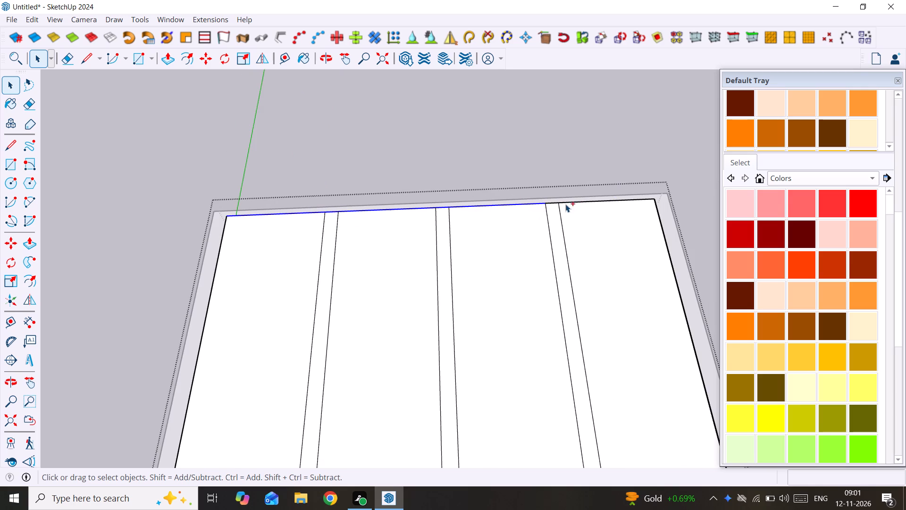
{"action": "left_click", "coordinate": [554, 202], "text": "ctrl"}
{"action": "left_click", "coordinate": [573, 203], "text": "ctrl"}
{"action": "middle_click_drag", "start_coordinate": [620, 221], "coordinate": [470, 300], "text": "ctrl"}
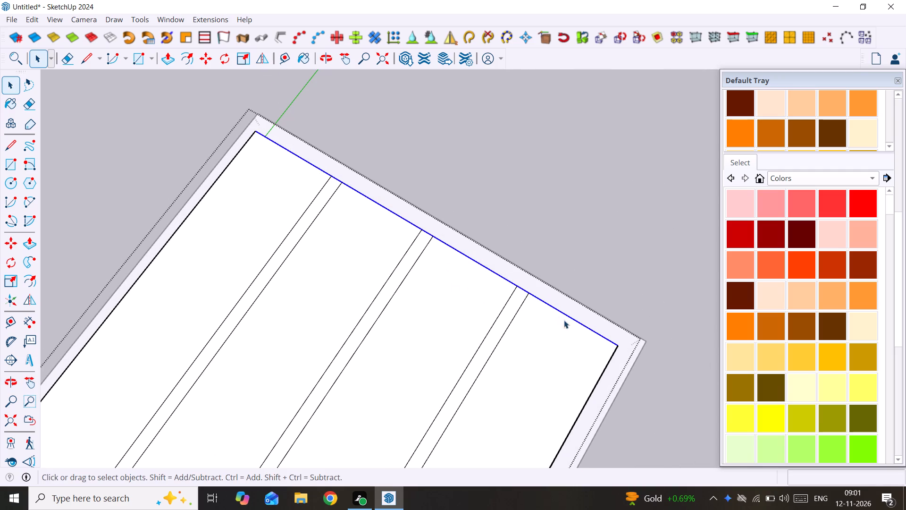
{"action": "key", "text": "m"}
{"action": "left_click", "coordinate": [618, 348]}
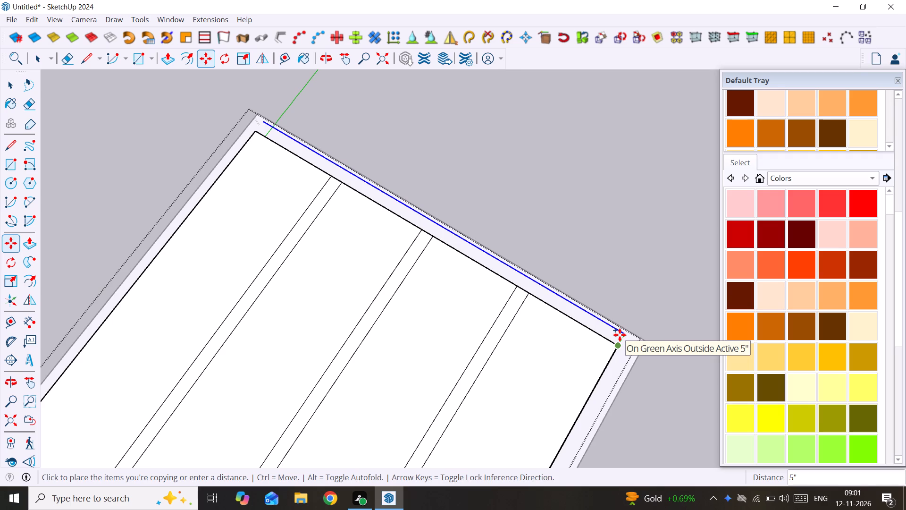
{"action": "key", "text": "Return"}
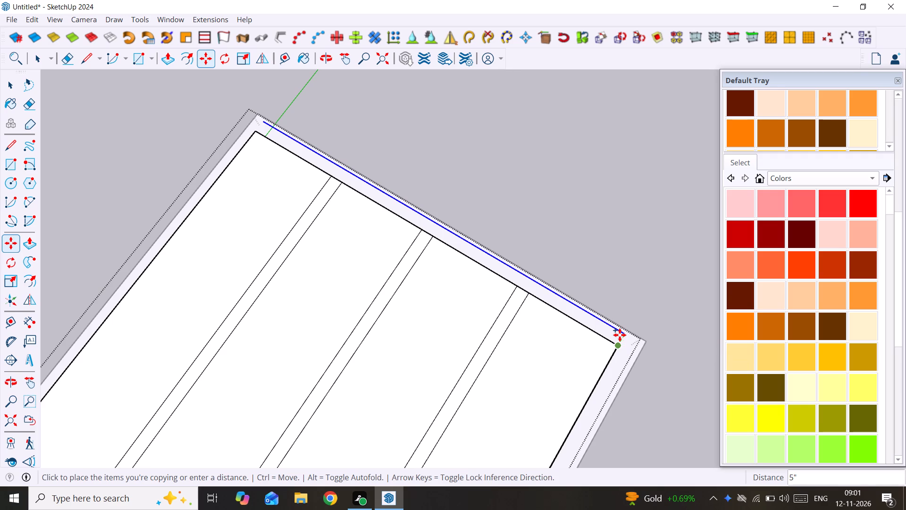
{"action": "scroll", "coordinate": [620, 335], "scroll_direction": "up", "scroll_amount": 1}
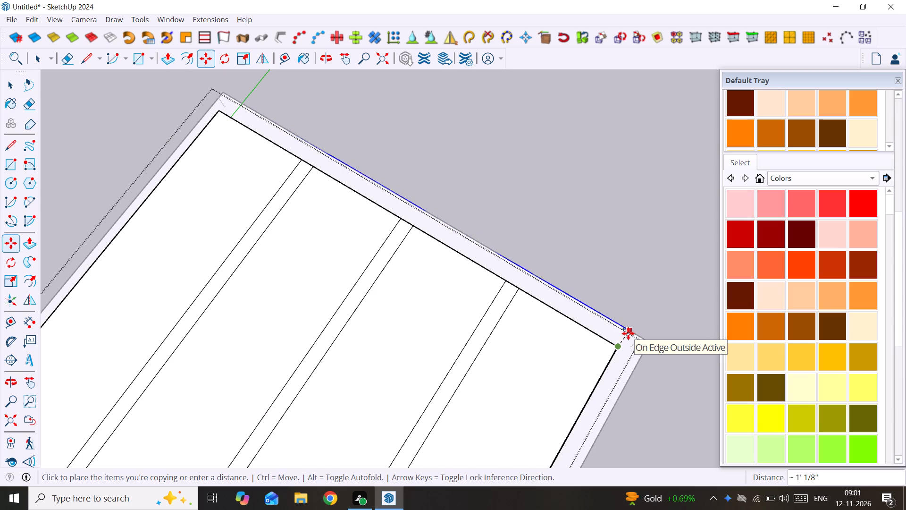
{"action": "key", "text": "Left"}
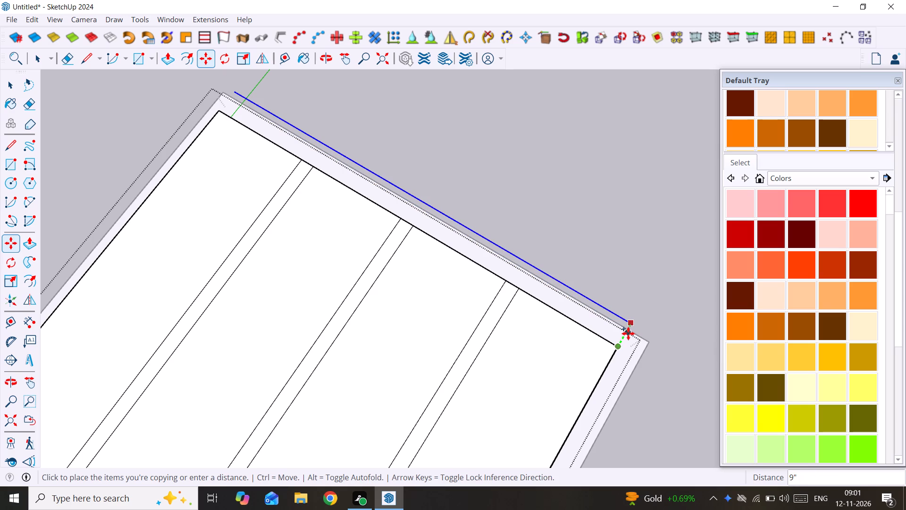
{"action": "type", "text": "5\""}
{"action": "key", "text": "Return"}
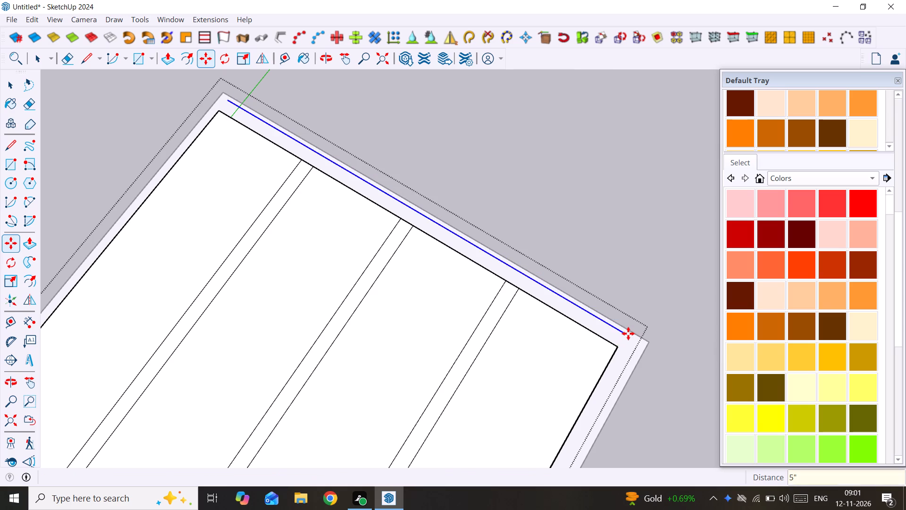
{"action": "key", "text": "space"}
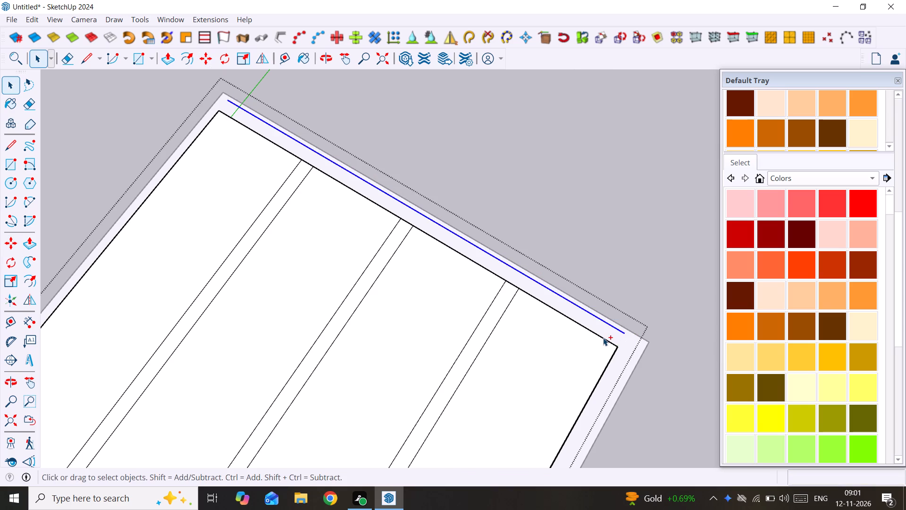
Copy the slab's rear edge segments and the 5" offset line about 14' 8 1/16" along the green axis, past the open front edge.
{"action": "left_click", "coordinate": [602, 338], "text": "ctrl"}
{"action": "scroll", "coordinate": [516, 300], "scroll_direction": "up", "scroll_amount": 4, "text": "ctrl"}
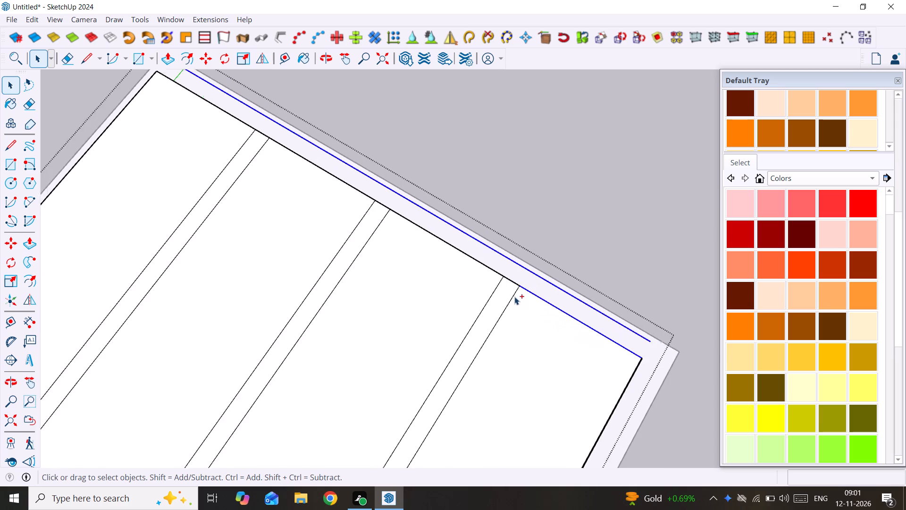
{"action": "left_click", "coordinate": [512, 279], "text": "ctrl"}
{"action": "left_click", "coordinate": [481, 261], "text": "ctrl"}
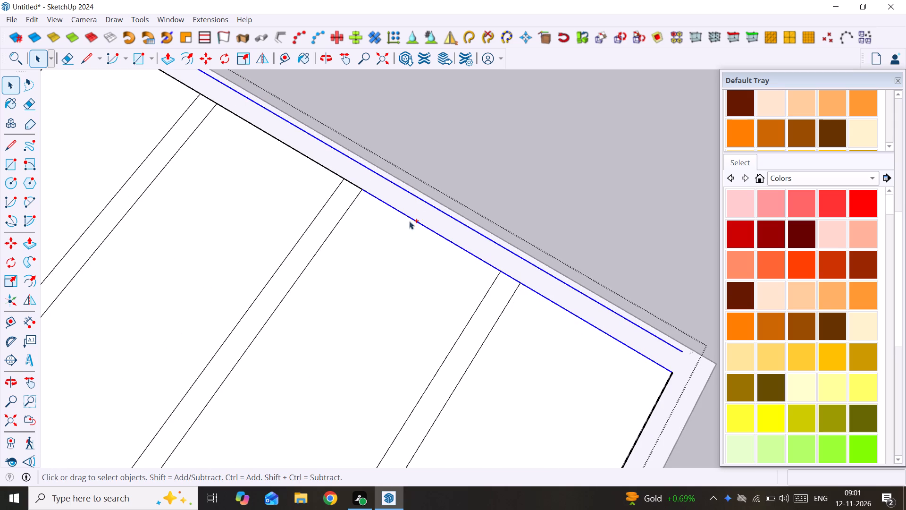
{"action": "left_click", "coordinate": [358, 187], "text": "ctrl"}
{"action": "scroll", "coordinate": [361, 192], "scroll_direction": "down", "scroll_amount": 4}
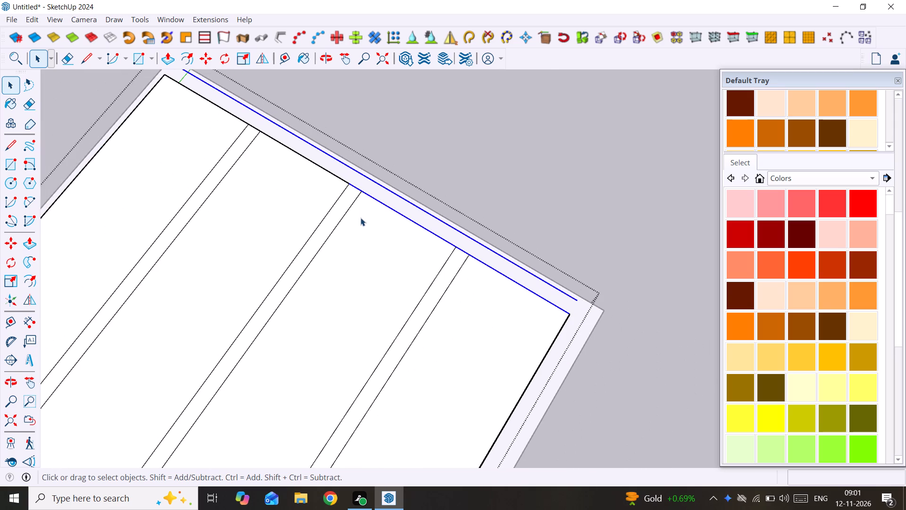
{"action": "middle_click_drag", "start_coordinate": [361, 219], "coordinate": [544, 290], "text": "shift"}
{"action": "scroll", "coordinate": [540, 279], "scroll_direction": "up", "scroll_amount": 2}
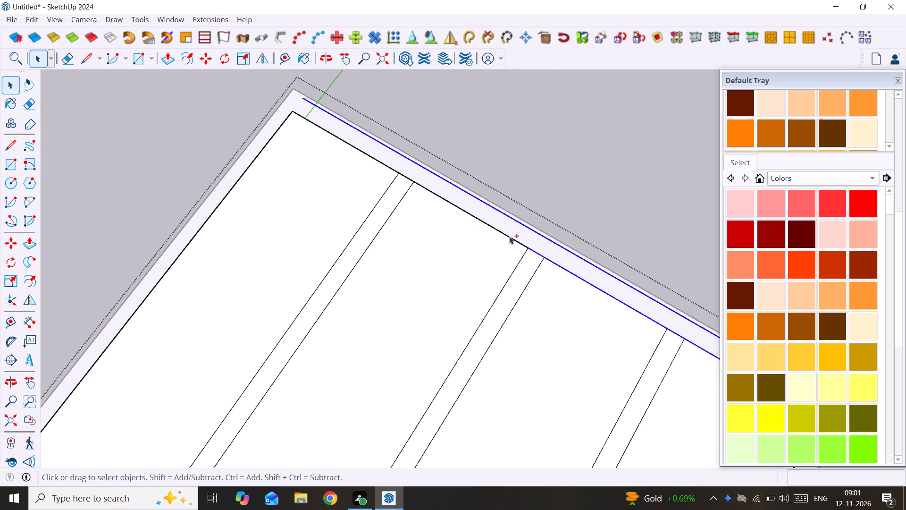
{"action": "left_click", "coordinate": [509, 236], "text": "ctrl"}
{"action": "left_click", "coordinate": [403, 176], "text": "ctrl"}
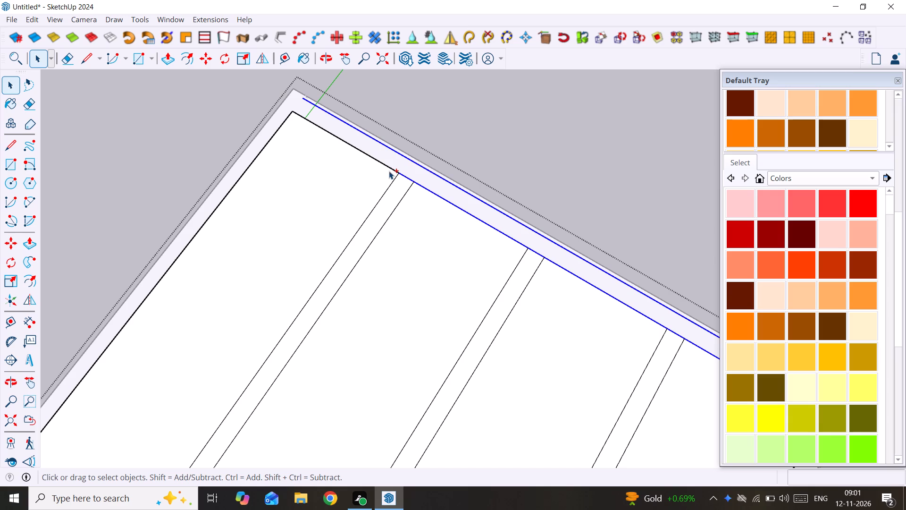
{"action": "left_click", "coordinate": [389, 171], "text": "ctrl"}
{"action": "left_click", "coordinate": [388, 168], "text": "ctrl"}
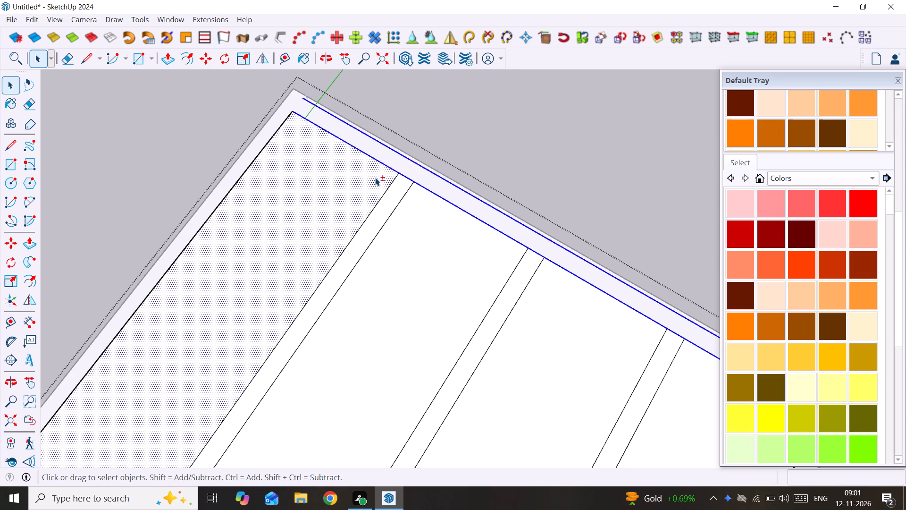
{"action": "left_click", "coordinate": [375, 178], "text": "shift"}
{"action": "scroll", "coordinate": [379, 178], "scroll_direction": "down", "scroll_amount": 4, "text": "shift"}
{"action": "scroll", "coordinate": [380, 178], "scroll_direction": "down", "scroll_amount": 8}
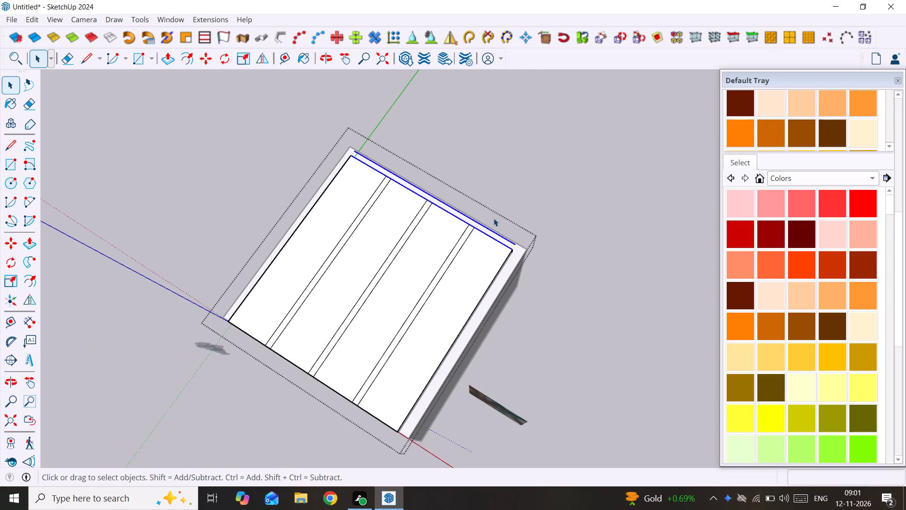
{"action": "scroll", "coordinate": [494, 218], "scroll_direction": "up", "scroll_amount": 4}
{"action": "key", "text": "m"}
{"action": "scroll", "coordinate": [517, 265], "scroll_direction": "up", "scroll_amount": 4}
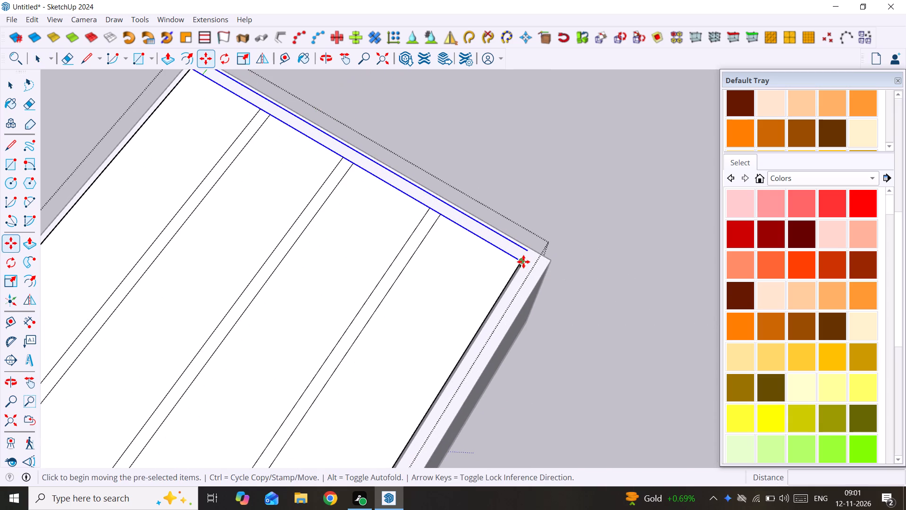
{"action": "left_click", "coordinate": [523, 262]}
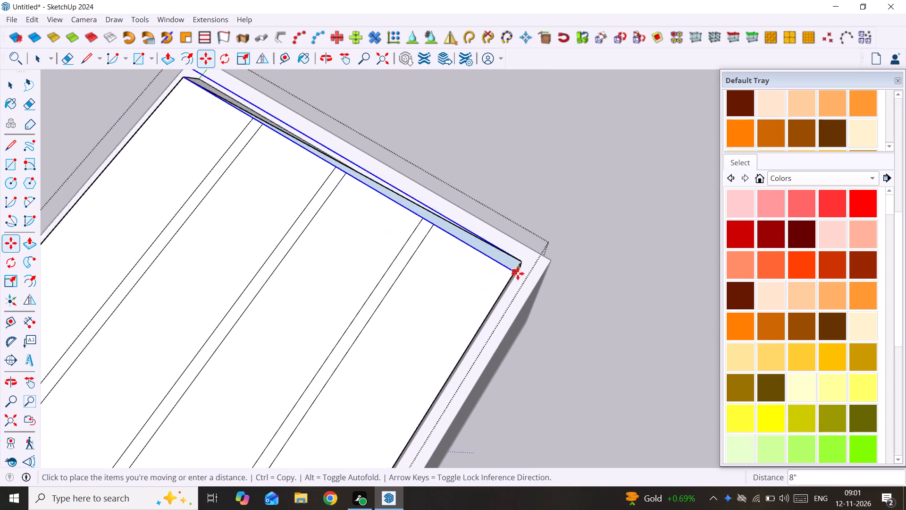
{"action": "scroll", "coordinate": [493, 302], "scroll_direction": "down", "scroll_amount": 7}
{"action": "middle_click_drag", "start_coordinate": [495, 294], "coordinate": [500, 282], "text": "shift"}
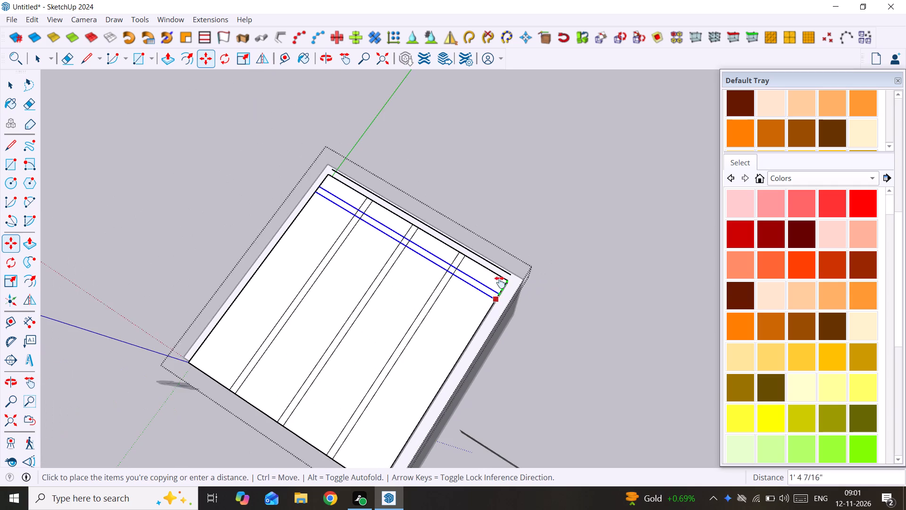
{"action": "middle_click_drag", "start_coordinate": [500, 282], "coordinate": [575, 184], "text": "shift"}
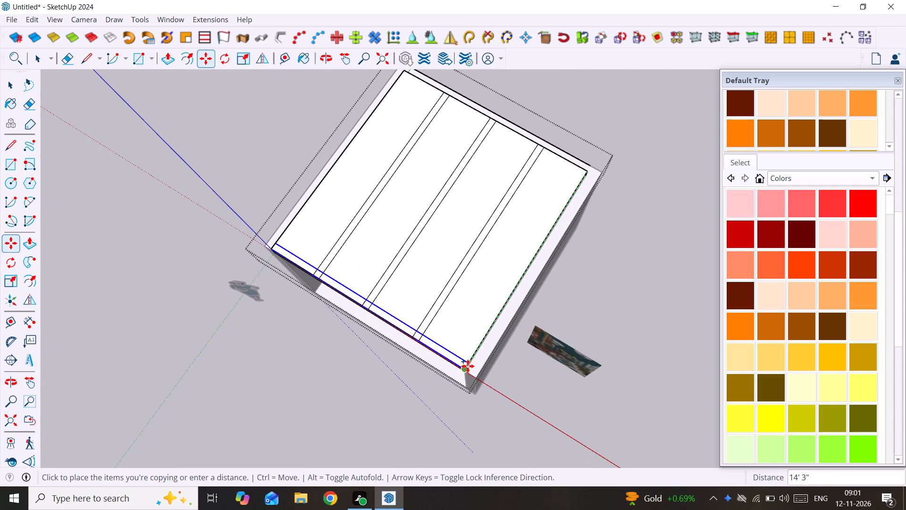
{"action": "scroll", "coordinate": [467, 367], "scroll_direction": "up", "scroll_amount": 8}
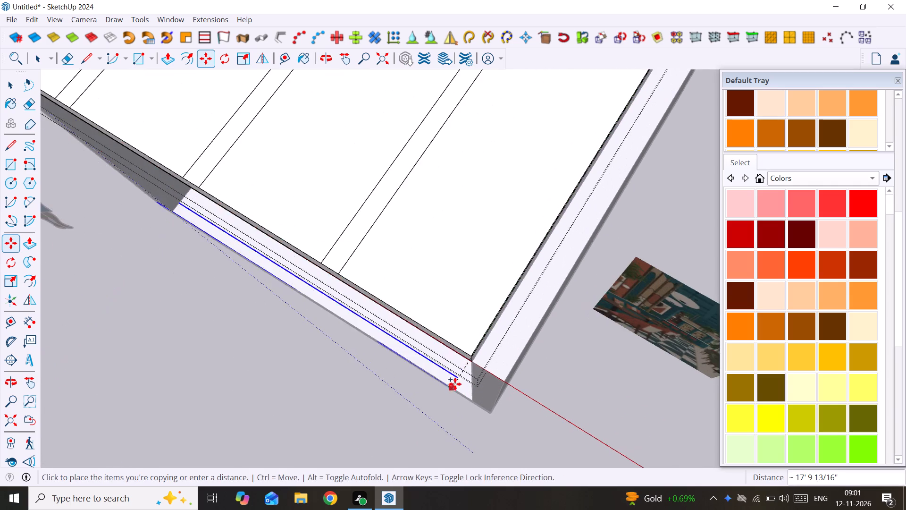
{"action": "scroll", "coordinate": [459, 382], "scroll_direction": "up", "scroll_amount": 4}
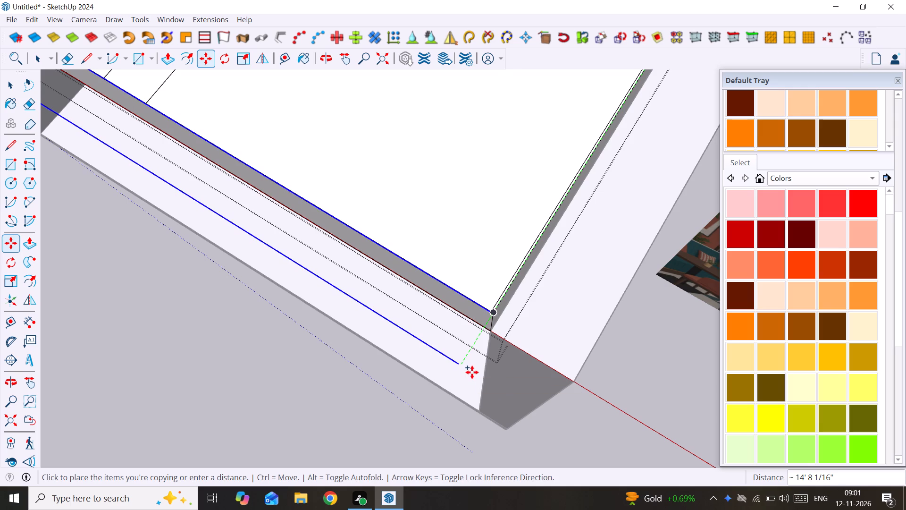
{"action": "left_click", "coordinate": [472, 372]}
{"action": "scroll", "coordinate": [435, 363], "scroll_direction": "down", "scroll_amount": 18}
{"action": "middle_click_drag", "start_coordinate": [354, 355], "coordinate": [402, 360]}
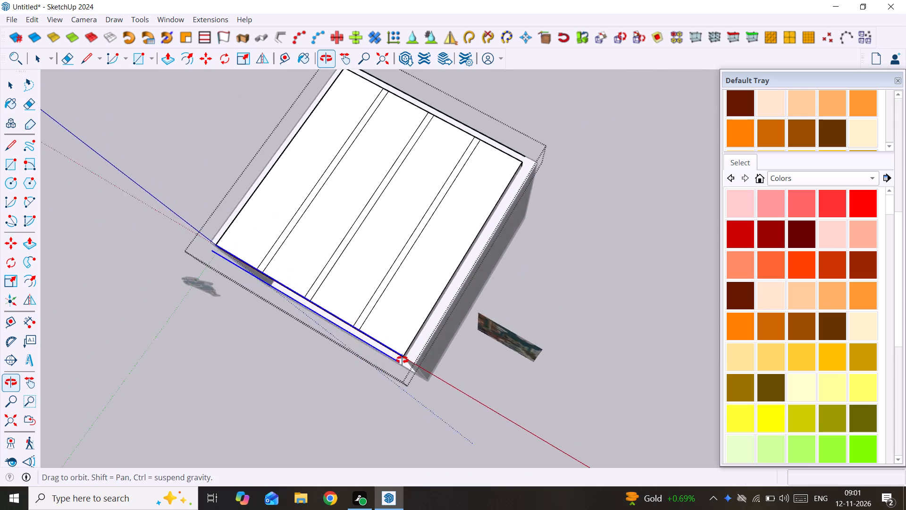
{"action": "middle_click_drag", "start_coordinate": [402, 360], "coordinate": [485, 318]}
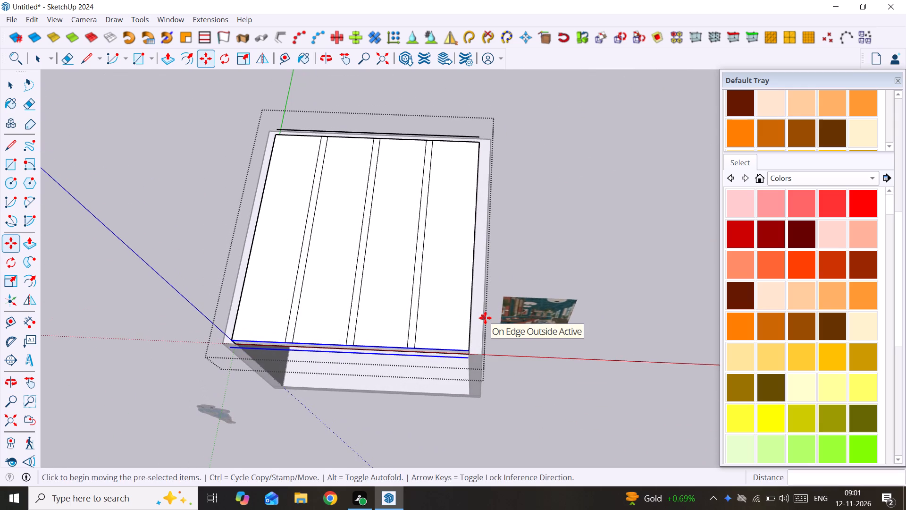
Divide the distance between the original and copied edge pairs into 4 equal spacings, forming crosswise beam strips on the ceiling slab.
{"action": "type", "text": "/4"}
{"action": "key", "text": "Return"}
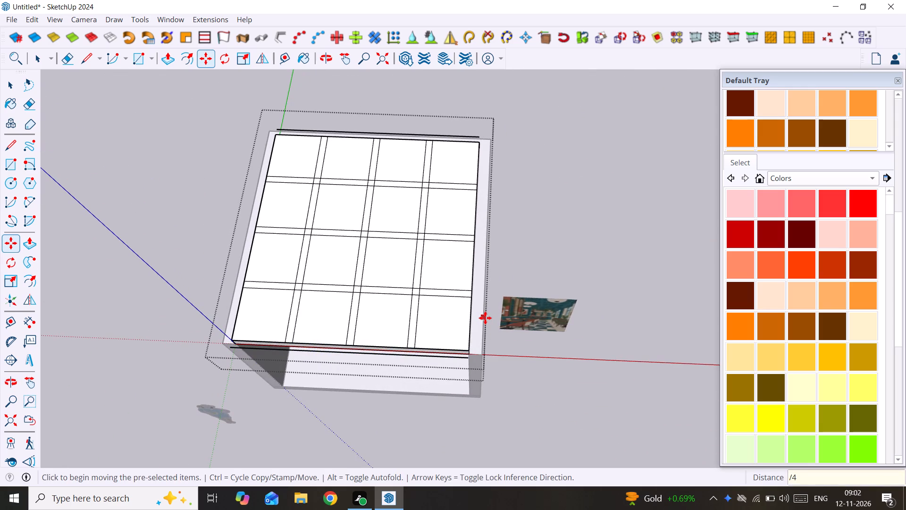
{"action": "key", "text": "space"}
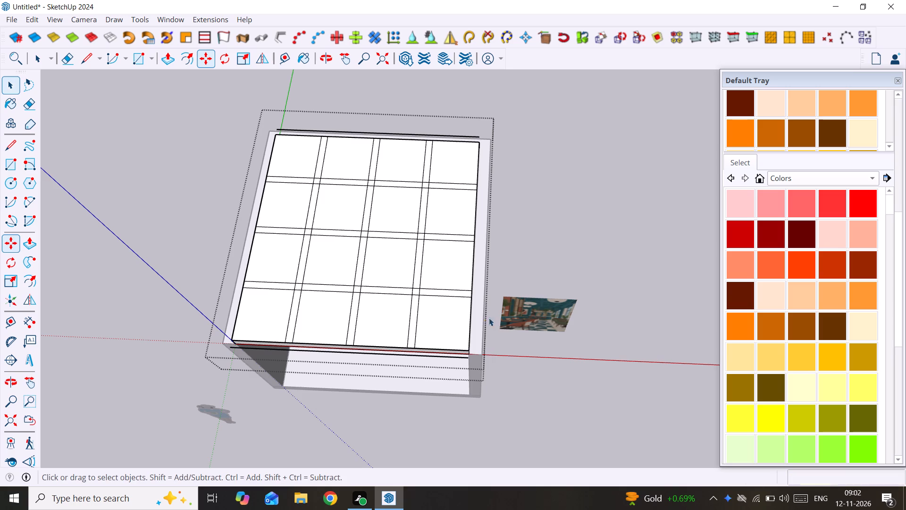
Delete all leftover copied line segments lying beyond the ceiling slab's open front edge.
{"action": "scroll", "coordinate": [434, 365], "scroll_direction": "up", "scroll_amount": 3}
{"action": "left_click", "coordinate": [453, 352]}
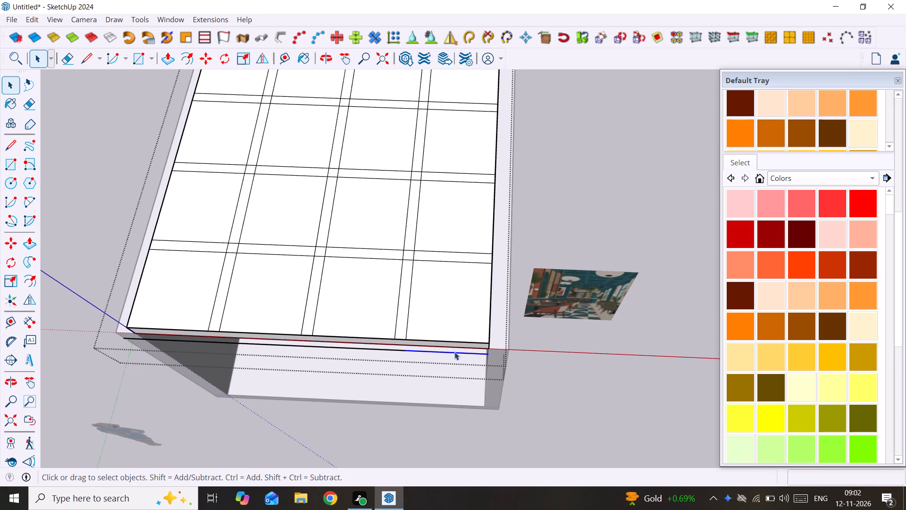
{"action": "key", "text": "Delete"}
{"action": "left_click", "coordinate": [401, 349]}
{"action": "key", "text": "Delete"}
{"action": "left_click", "coordinate": [386, 349]}
{"action": "key", "text": "Delete"}
{"action": "left_click", "coordinate": [303, 347]}
{"action": "key", "text": "Delete"}
{"action": "left_click", "coordinate": [268, 344]}
{"action": "key", "text": "Delete"}
{"action": "left_click", "coordinate": [213, 344]}
{"action": "key", "text": "Delete"}
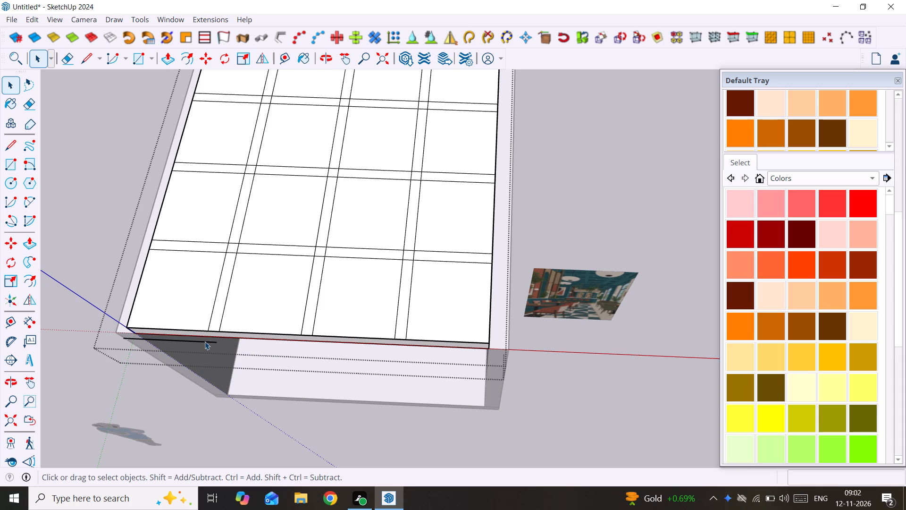
{"action": "left_click", "coordinate": [203, 341]}
{"action": "key", "text": "Delete"}
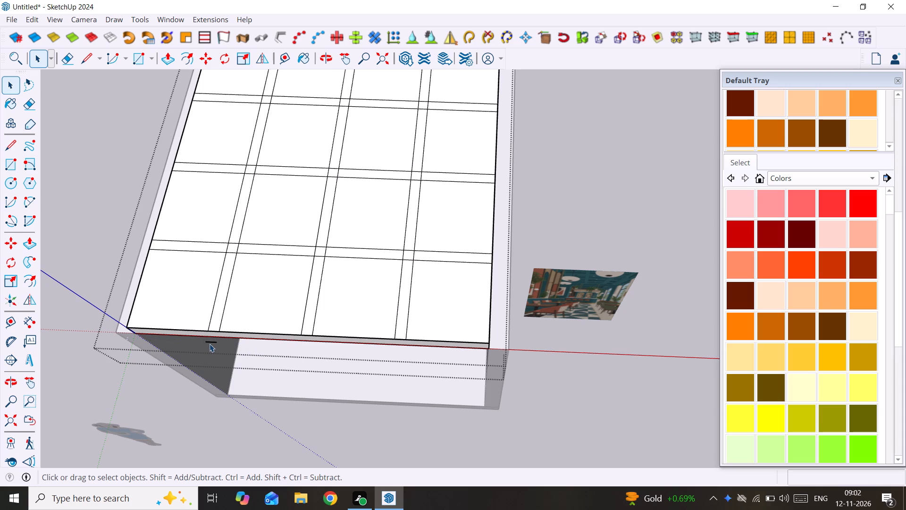
{"action": "left_click", "coordinate": [210, 344]}
{"action": "key", "text": "Delete"}
{"action": "left_click", "coordinate": [214, 340]}
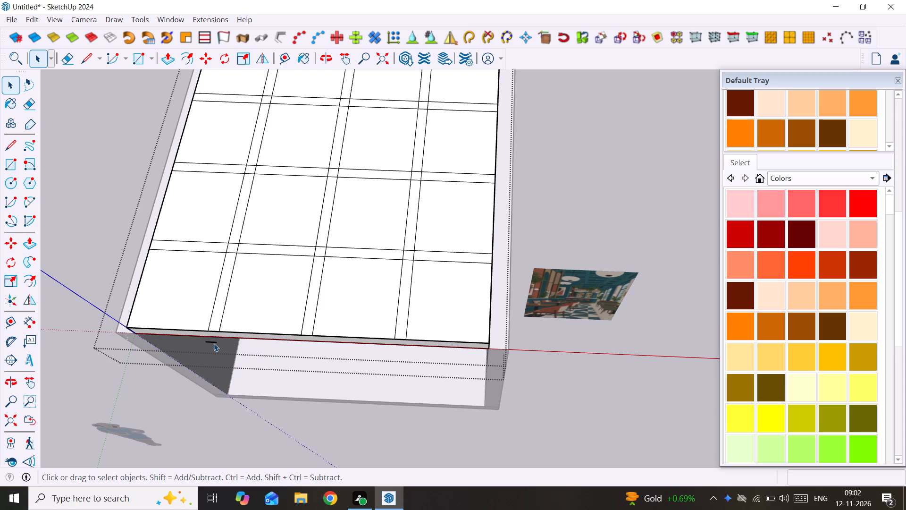
{"action": "left_click", "coordinate": [213, 343]}
{"action": "key", "text": "Delete"}
{"action": "scroll", "coordinate": [302, 307], "scroll_direction": "down", "scroll_amount": 5}
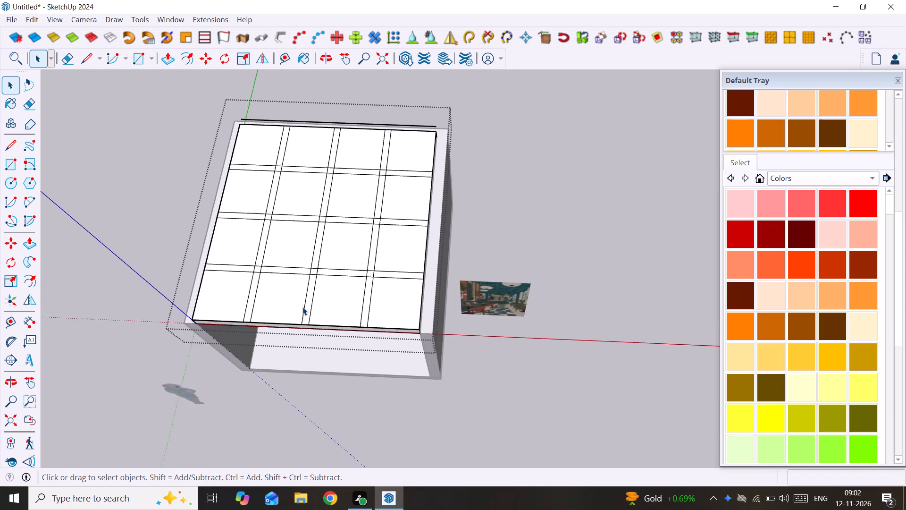
Delete all segments of the 5" offset line lying beyond the ceiling slab's rear edge.
{"action": "middle_click_drag", "start_coordinate": [302, 307], "coordinate": [328, 479], "text": "shift"}
{"action": "scroll", "coordinate": [355, 294], "scroll_direction": "up", "scroll_amount": 7}
{"action": "scroll", "coordinate": [458, 272], "scroll_direction": "up", "scroll_amount": 3}
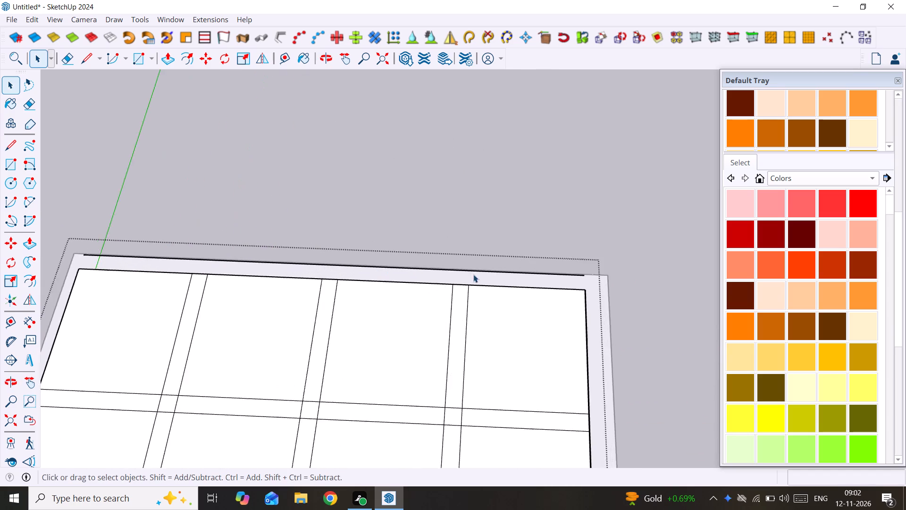
{"action": "middle_click_drag", "start_coordinate": [474, 274], "coordinate": [346, 323]}
{"action": "left_click", "coordinate": [403, 292]}
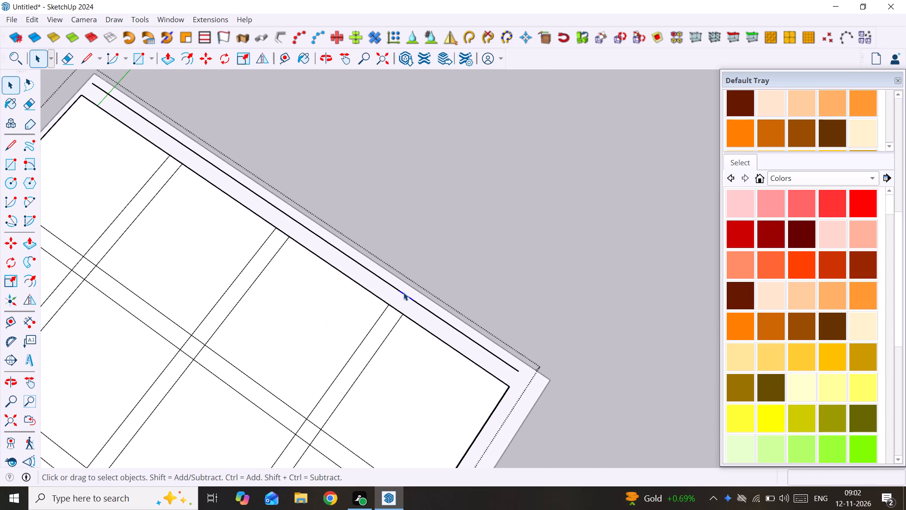
{"action": "key", "text": "Insert"}
{"action": "key", "text": "Delete"}
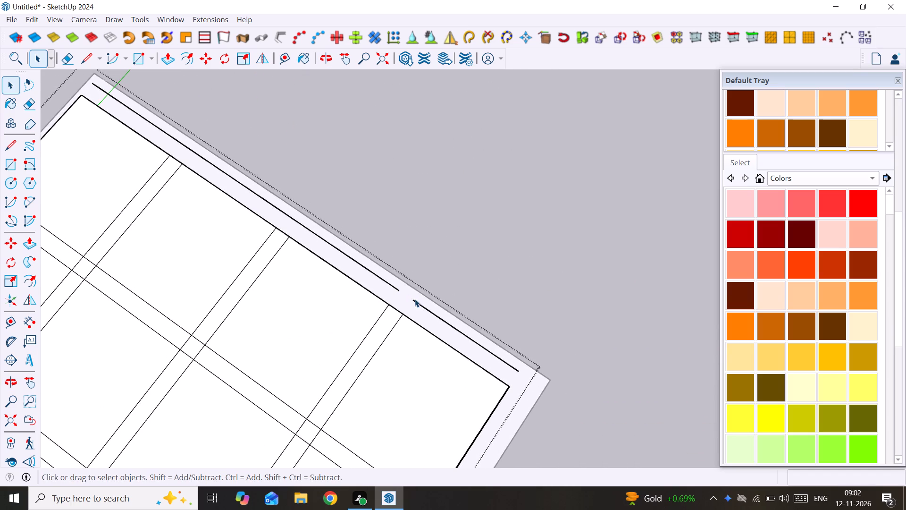
{"action": "left_click", "coordinate": [417, 303]}
{"action": "key", "text": "Delete"}
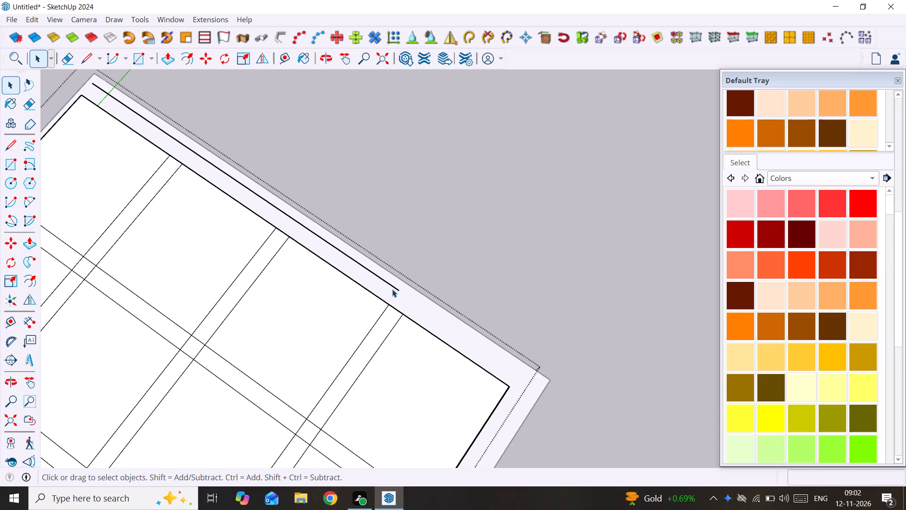
{"action": "left_click", "coordinate": [393, 286]}
{"action": "key", "text": "Delete"}
{"action": "left_click", "coordinate": [290, 217]}
{"action": "key", "text": "Delete"}
{"action": "left_click", "coordinate": [280, 211]}
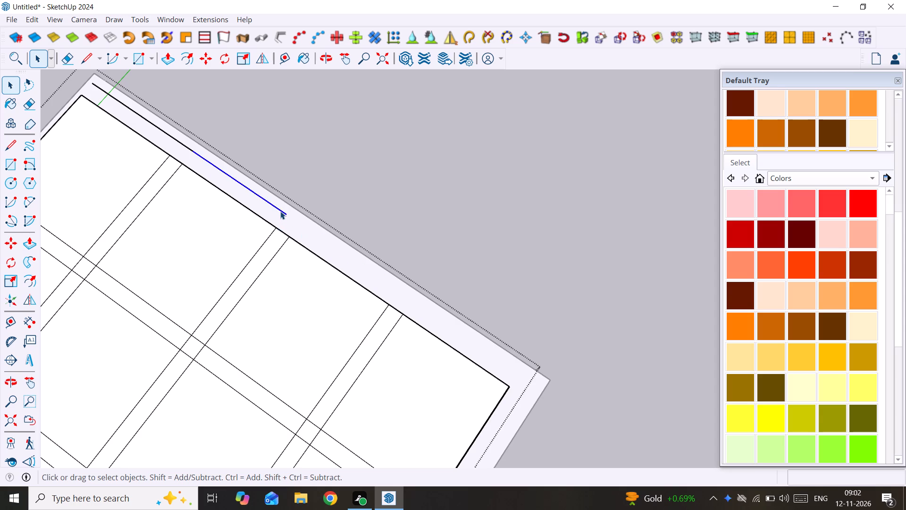
{"action": "key", "text": "Delete"}
{"action": "left_click", "coordinate": [187, 147]}
{"action": "key", "text": "Delete"}
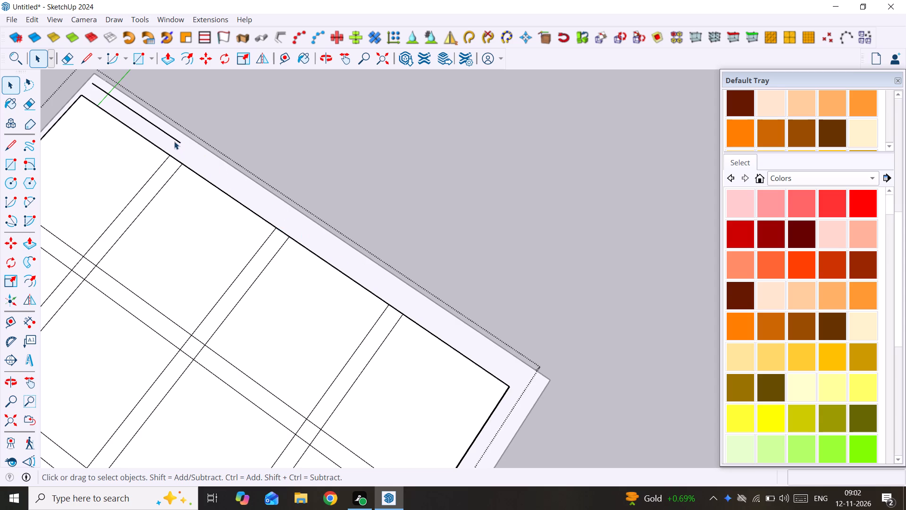
{"action": "left_click", "coordinate": [174, 139]}
{"action": "key", "text": "Delete"}
Examine the finished ceiling grid from above for stray lines around the slab's edges.
{"action": "scroll", "coordinate": [247, 227], "scroll_direction": "down", "scroll_amount": 3}
{"action": "scroll", "coordinate": [331, 310], "scroll_direction": "down", "scroll_amount": 4}
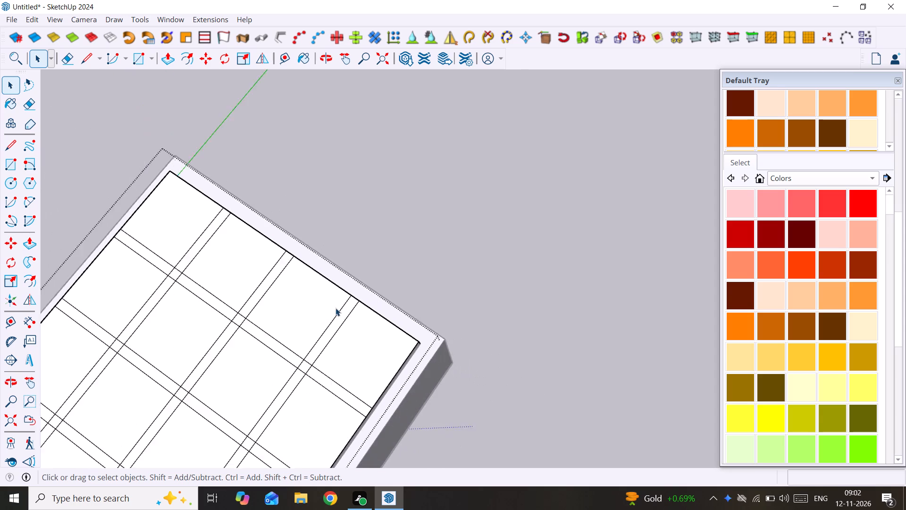
{"action": "scroll", "coordinate": [336, 308], "scroll_direction": "down", "scroll_amount": 4}
{"action": "middle_click_drag", "start_coordinate": [428, 393], "coordinate": [515, 296]}
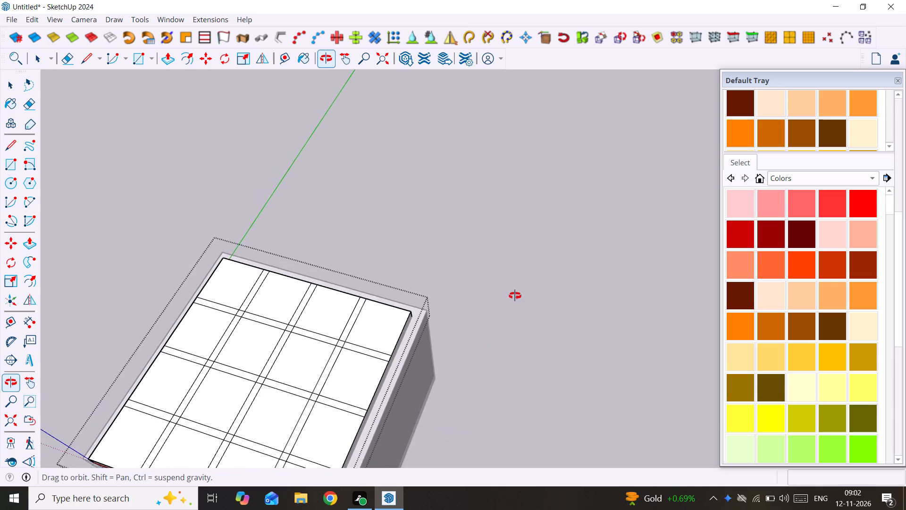
{"action": "middle_click_drag", "start_coordinate": [515, 296], "coordinate": [519, 290]}
{"action": "scroll", "coordinate": [520, 302], "scroll_direction": "down", "scroll_amount": 13}
{"action": "scroll", "coordinate": [498, 364], "scroll_direction": "down", "scroll_amount": 2}
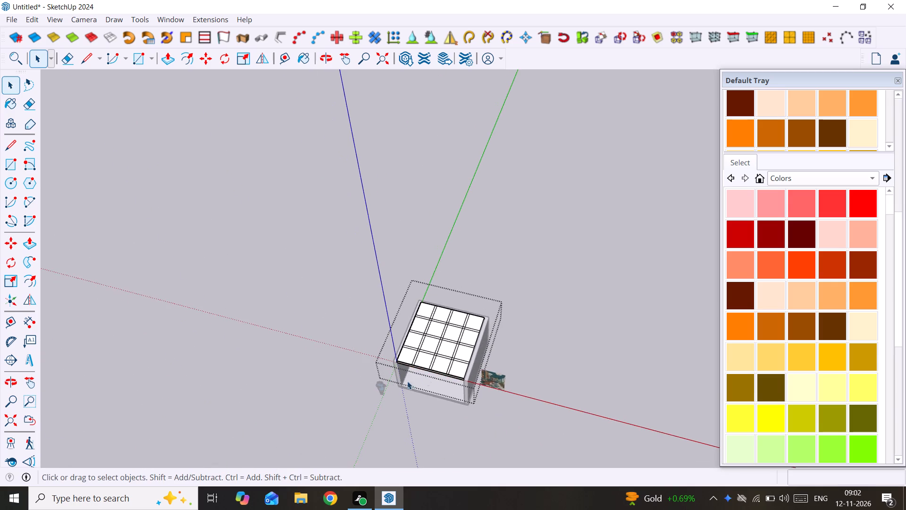
{"action": "scroll", "coordinate": [393, 385], "scroll_direction": "up", "scroll_amount": 9}
{"action": "middle_click_drag", "start_coordinate": [408, 352], "coordinate": [436, 383]}
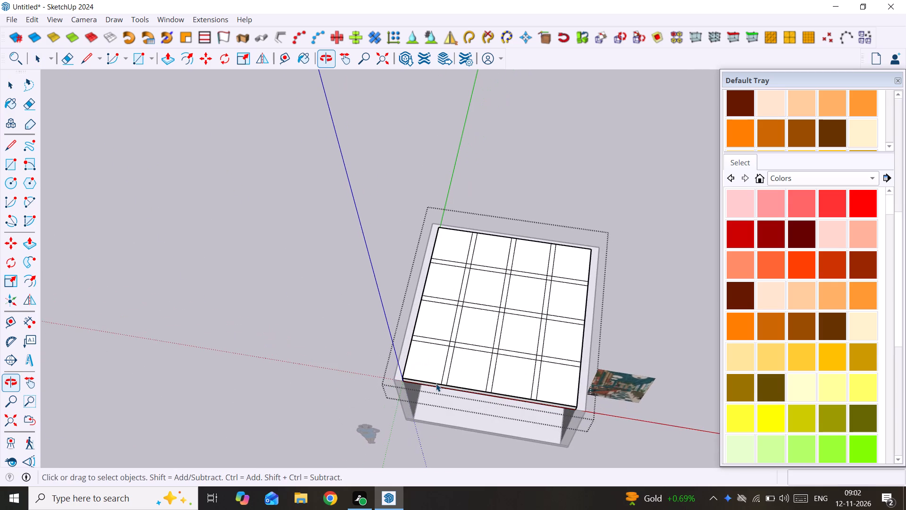
{"action": "scroll", "coordinate": [413, 347], "scroll_direction": "up", "scroll_amount": 4}
{"action": "scroll", "coordinate": [428, 341], "scroll_direction": "down", "scroll_amount": 2}
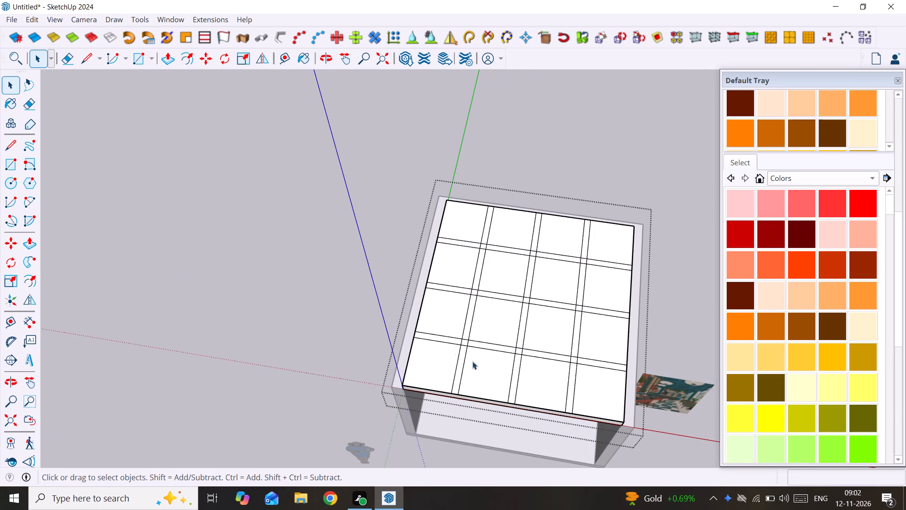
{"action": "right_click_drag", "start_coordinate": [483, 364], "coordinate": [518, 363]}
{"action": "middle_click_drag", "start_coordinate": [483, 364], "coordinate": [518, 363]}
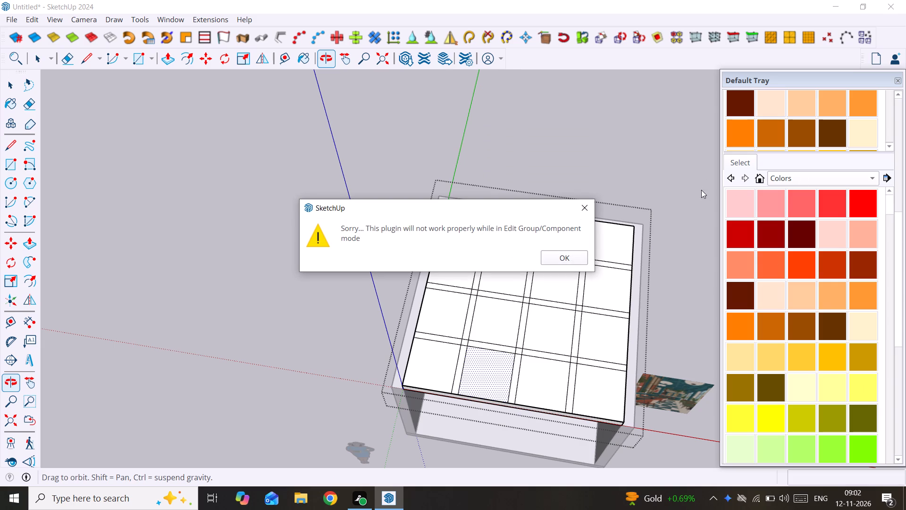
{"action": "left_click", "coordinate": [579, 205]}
Examine the slab's grid panels, including the rear corner panel, and compare them with the beamed ceiling in the reference image.
{"action": "scroll", "coordinate": [354, 313], "scroll_direction": "down", "scroll_amount": 3}
{"action": "middle_click_drag", "start_coordinate": [339, 307], "coordinate": [416, 314]}
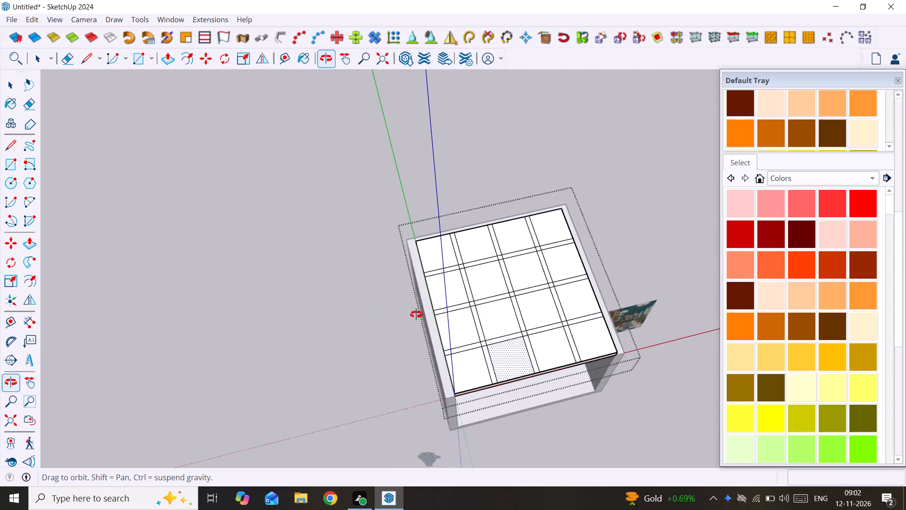
{"action": "middle_click_drag", "start_coordinate": [416, 314], "coordinate": [395, 314]}
{"action": "scroll", "coordinate": [317, 260], "scroll_direction": "up", "scroll_amount": 1}
{"action": "middle_click_drag", "start_coordinate": [317, 260], "coordinate": [304, 260]}
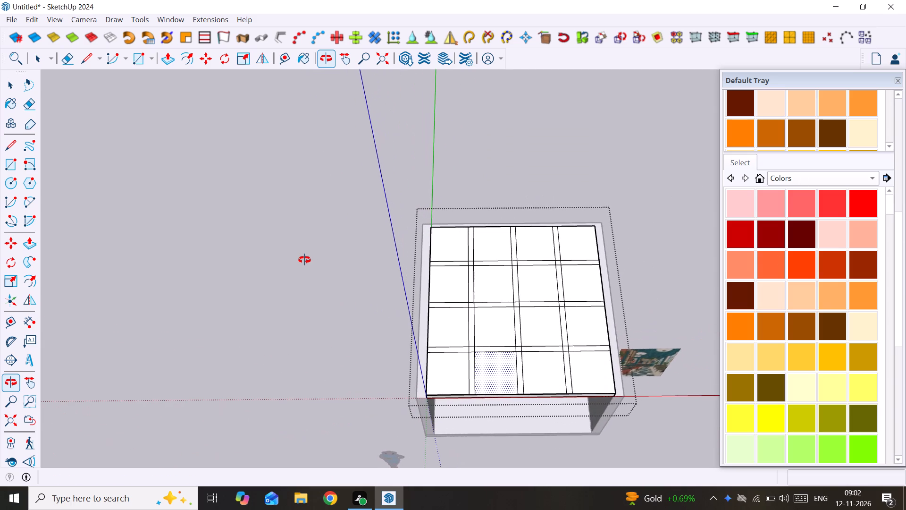
{"action": "key", "text": "space"}
{"action": "key", "text": "space"}
{"action": "key", "text": "space"}
{"action": "key", "text": "space"}
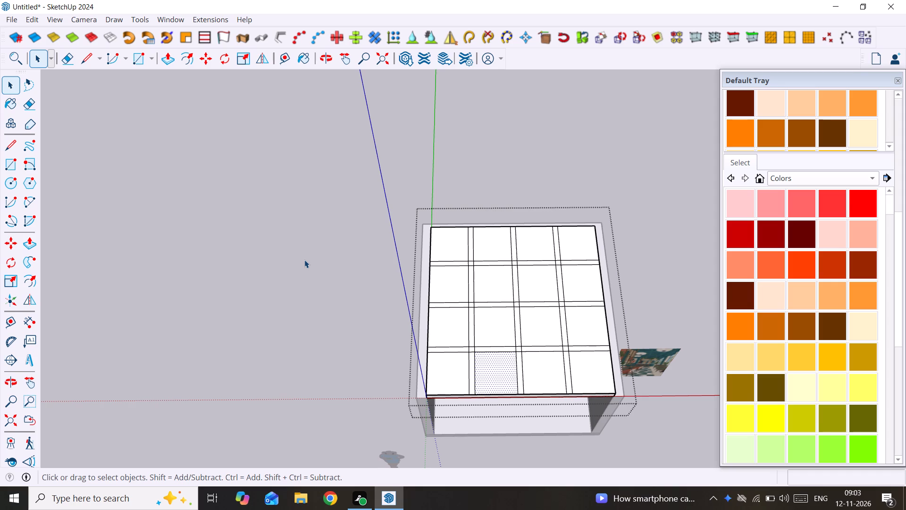
{"action": "scroll", "coordinate": [462, 354], "scroll_direction": "up", "scroll_amount": 4}
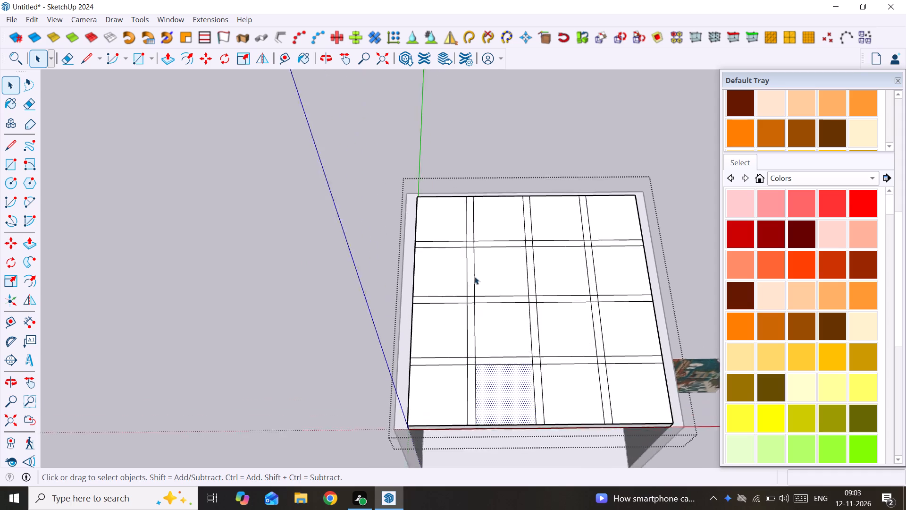
{"action": "scroll", "coordinate": [474, 276], "scroll_direction": "up", "scroll_amount": 1}
{"action": "scroll", "coordinate": [507, 340], "scroll_direction": "down", "scroll_amount": 1}
{"action": "left_click", "coordinate": [433, 221]}
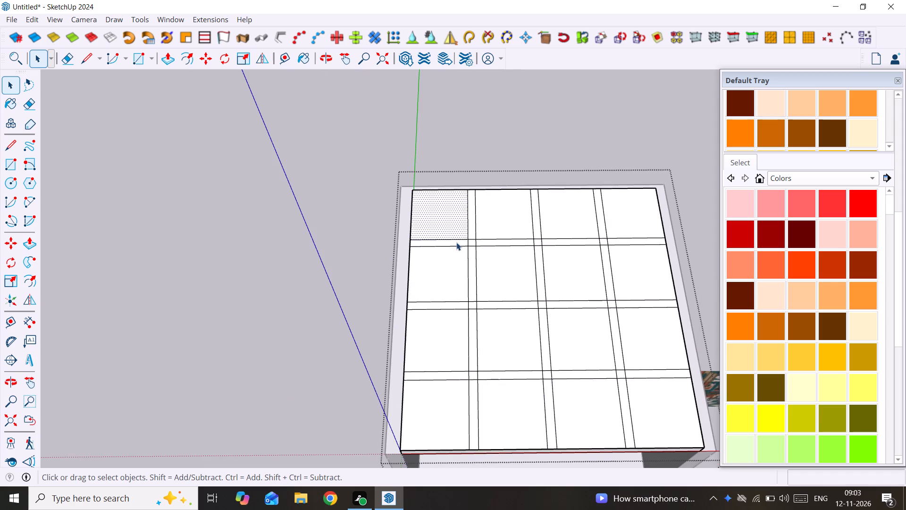
{"action": "scroll", "coordinate": [466, 257], "scroll_direction": "down", "scroll_amount": 9}
{"action": "scroll", "coordinate": [646, 373], "scroll_direction": "up", "scroll_amount": 14}
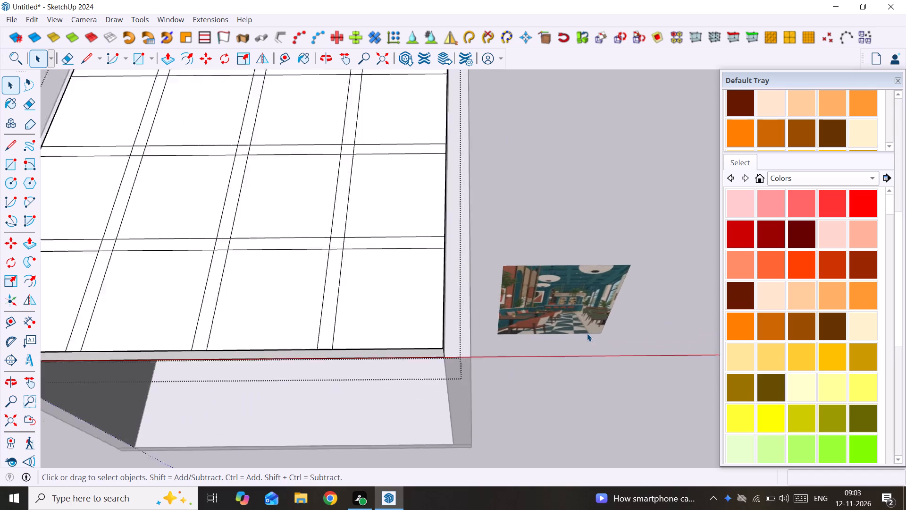
{"action": "middle_click_drag", "start_coordinate": [584, 325], "coordinate": [593, 208]}
{"action": "scroll", "coordinate": [594, 208], "scroll_direction": "down", "scroll_amount": 8}
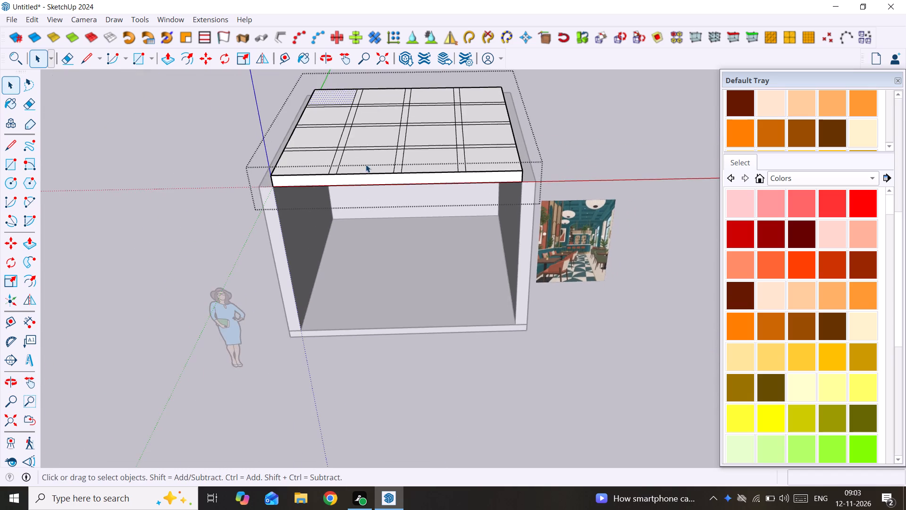
{"action": "scroll", "coordinate": [354, 155], "scroll_direction": "down", "scroll_amount": 1}
{"action": "scroll", "coordinate": [345, 153], "scroll_direction": "up", "scroll_amount": 1}
{"action": "middle_click_drag", "start_coordinate": [346, 154], "coordinate": [375, 248]}
{"action": "scroll", "coordinate": [316, 139], "scroll_direction": "down", "scroll_amount": 2}
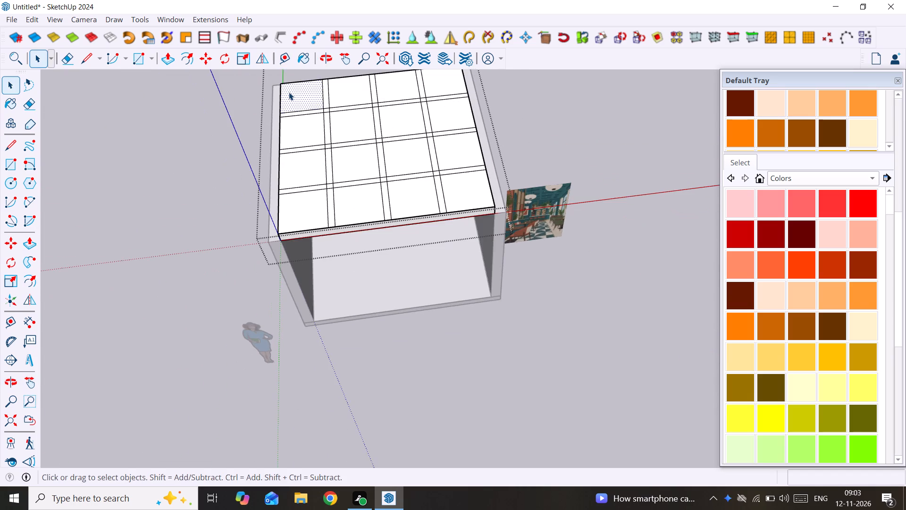
{"action": "scroll", "coordinate": [290, 88], "scroll_direction": "up", "scroll_amount": 8}
{"action": "middle_click", "coordinate": [290, 85]}
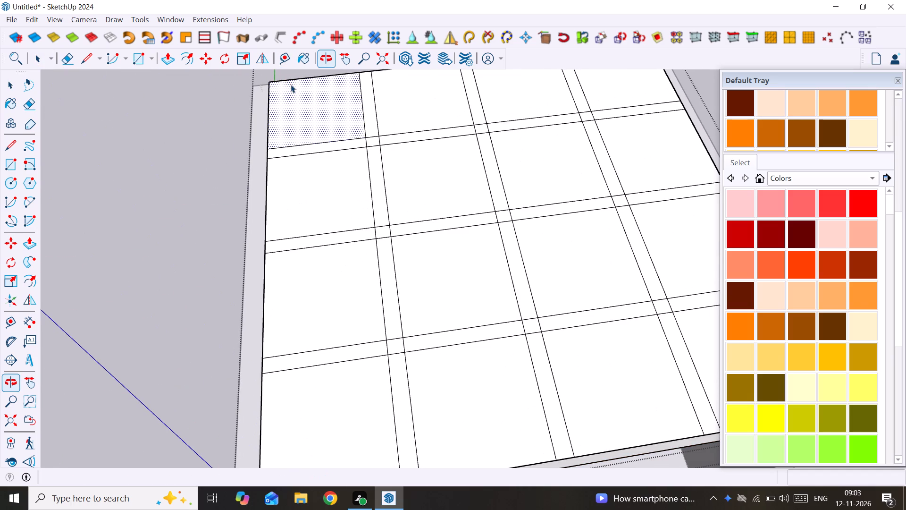
{"action": "scroll", "coordinate": [297, 89], "scroll_direction": "down", "scroll_amount": 2}
{"action": "middle_click_drag", "start_coordinate": [302, 93], "coordinate": [337, 193], "text": "shift"}
{"action": "scroll", "coordinate": [337, 193], "scroll_direction": "down", "scroll_amount": 5}
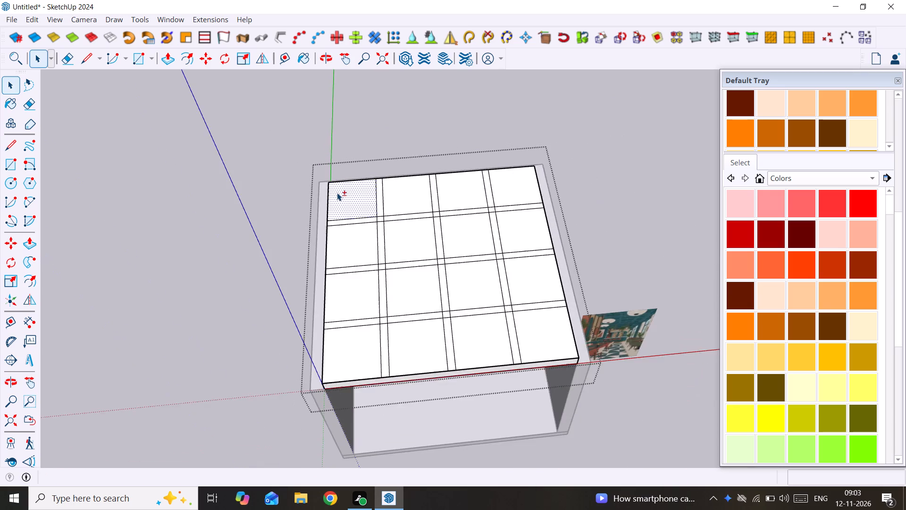
{"action": "scroll", "coordinate": [337, 193], "scroll_direction": "down", "scroll_amount": 4}
{"action": "scroll", "coordinate": [566, 301], "scroll_direction": "up", "scroll_amount": 9}
{"action": "scroll", "coordinate": [521, 277], "scroll_direction": "up", "scroll_amount": 9}
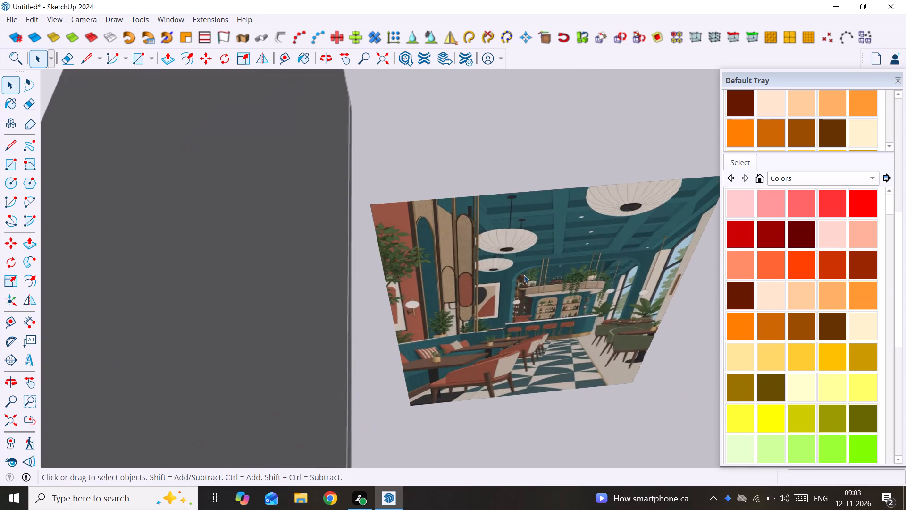
{"action": "middle_click_drag", "start_coordinate": [524, 274], "coordinate": [520, 210]}
{"action": "scroll", "coordinate": [520, 210], "scroll_direction": "down", "scroll_amount": 13}
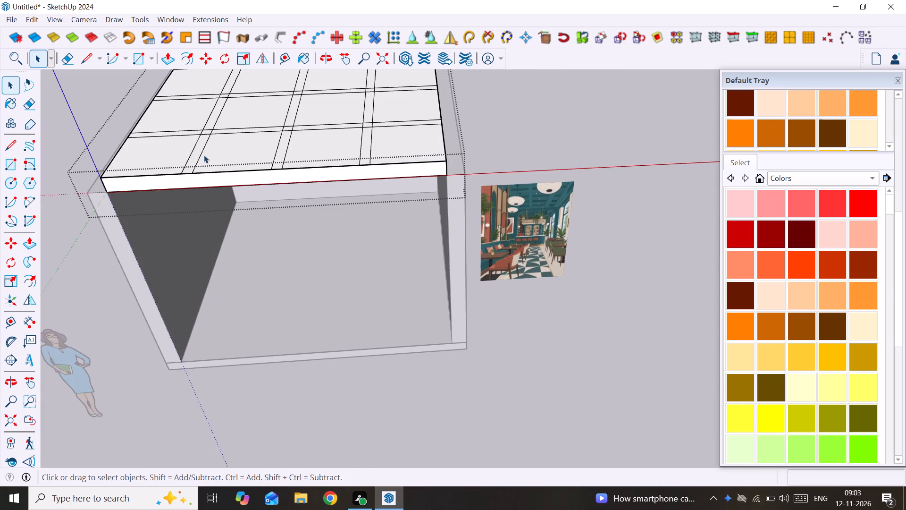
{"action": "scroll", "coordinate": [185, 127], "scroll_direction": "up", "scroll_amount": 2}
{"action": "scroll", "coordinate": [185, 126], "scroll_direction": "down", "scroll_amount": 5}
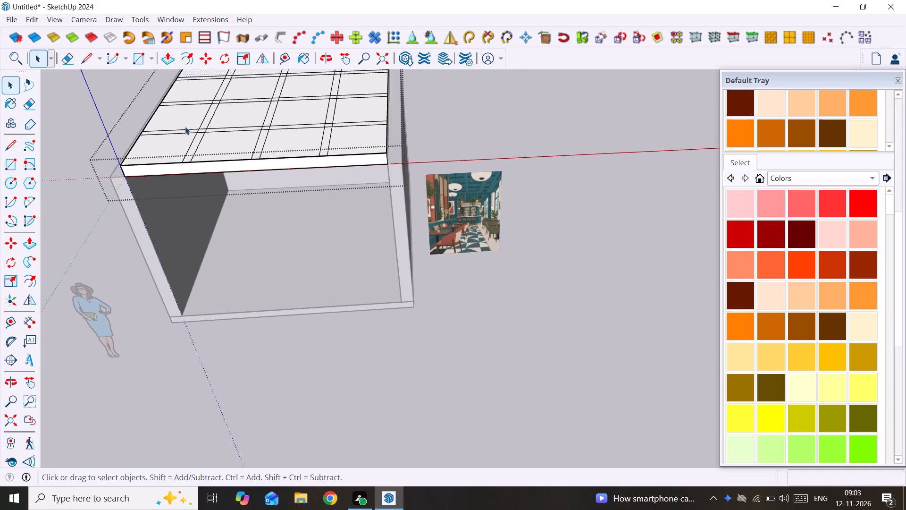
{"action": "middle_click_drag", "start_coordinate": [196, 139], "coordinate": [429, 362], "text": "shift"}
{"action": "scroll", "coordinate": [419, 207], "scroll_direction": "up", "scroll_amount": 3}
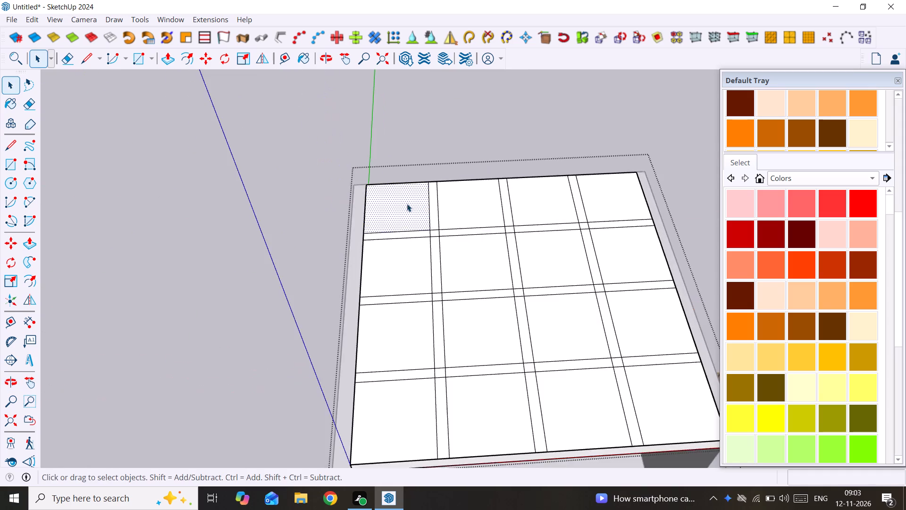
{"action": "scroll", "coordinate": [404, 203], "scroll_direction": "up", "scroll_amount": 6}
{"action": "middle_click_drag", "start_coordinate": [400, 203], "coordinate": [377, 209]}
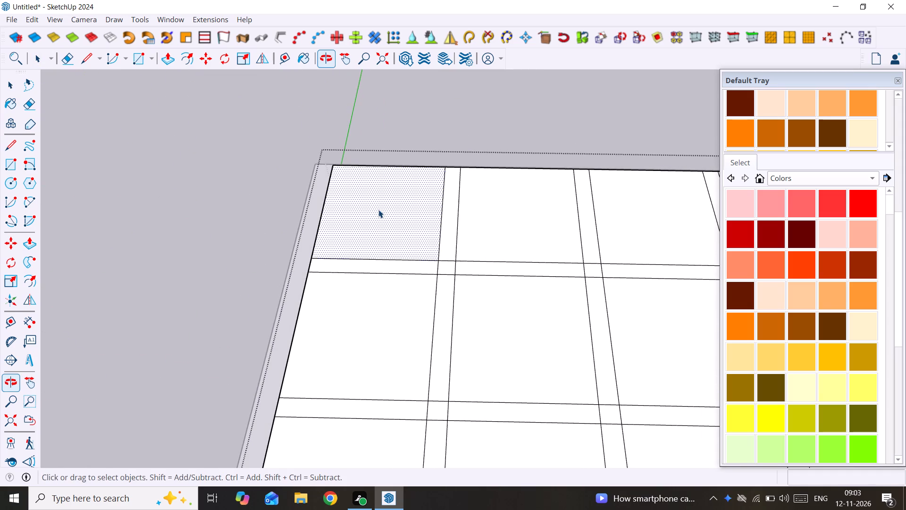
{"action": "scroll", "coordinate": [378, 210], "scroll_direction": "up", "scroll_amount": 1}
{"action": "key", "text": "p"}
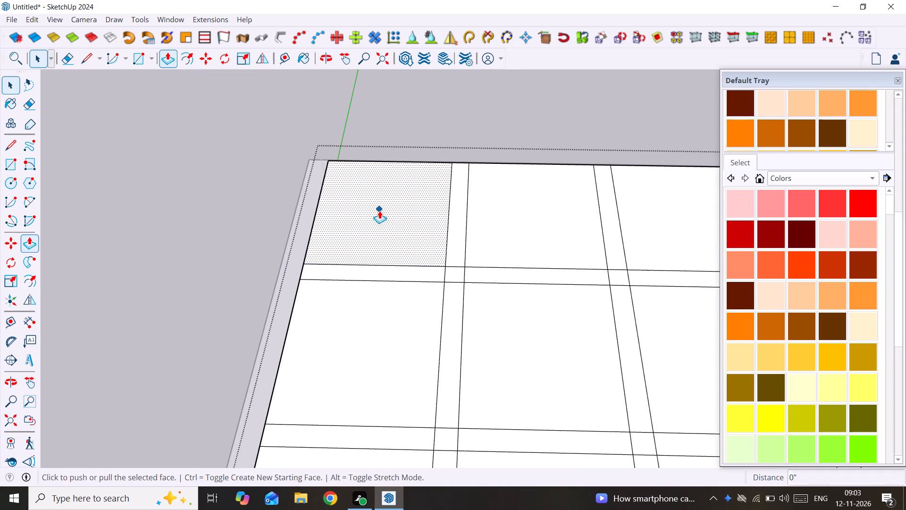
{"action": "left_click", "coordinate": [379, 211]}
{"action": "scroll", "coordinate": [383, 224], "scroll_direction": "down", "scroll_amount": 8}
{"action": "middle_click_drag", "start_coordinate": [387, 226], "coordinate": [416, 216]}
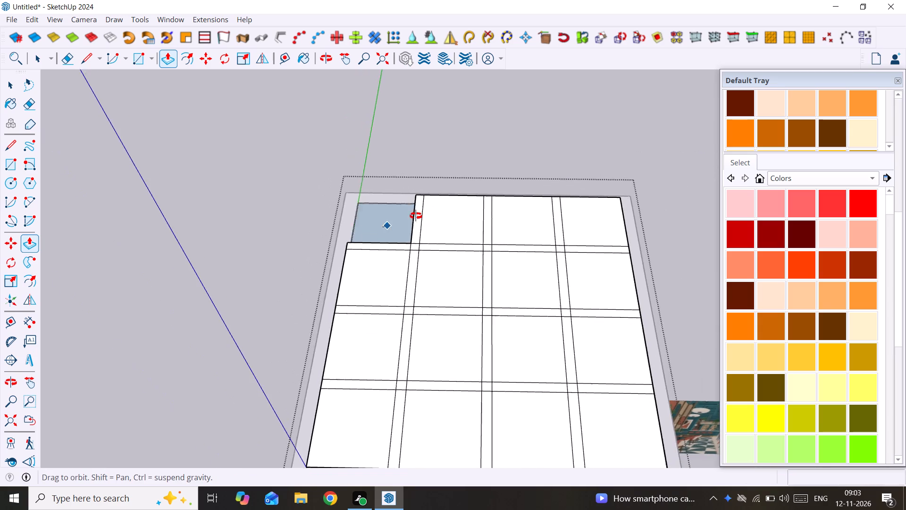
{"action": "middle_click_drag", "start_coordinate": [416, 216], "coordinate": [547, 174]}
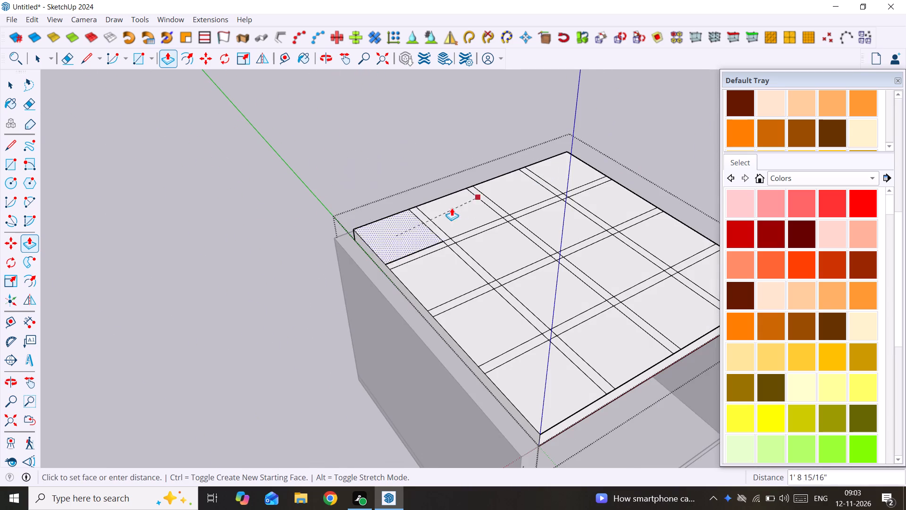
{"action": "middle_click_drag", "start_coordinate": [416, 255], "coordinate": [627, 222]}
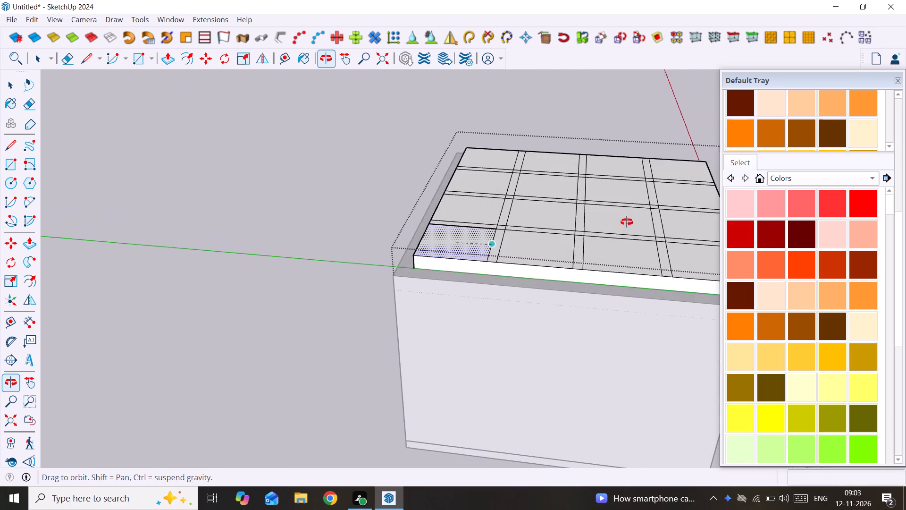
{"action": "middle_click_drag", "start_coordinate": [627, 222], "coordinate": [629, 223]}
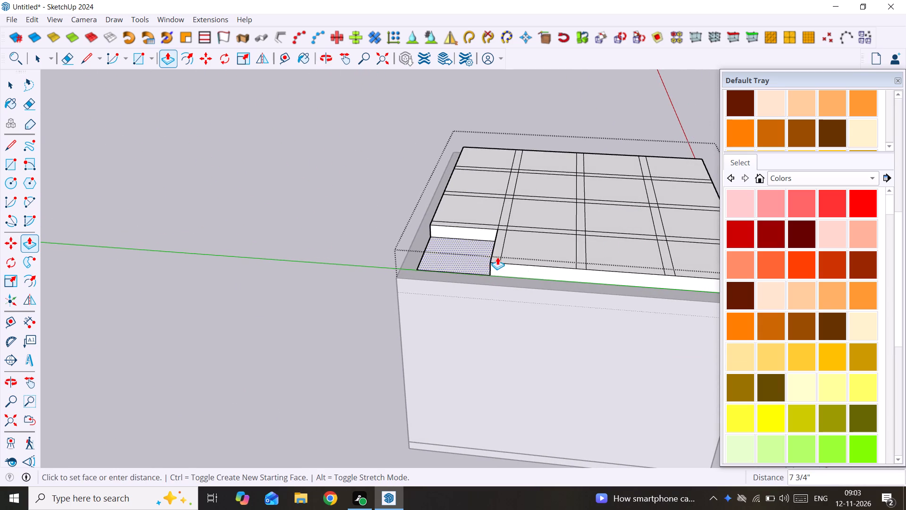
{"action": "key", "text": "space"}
Check the ceiling slab's thickness at its open front corner with the Dimension tool.
{"action": "scroll", "coordinate": [572, 289], "scroll_direction": "down", "scroll_amount": 2}
{"action": "scroll", "coordinate": [657, 308], "scroll_direction": "down", "scroll_amount": 6}
{"action": "middle_click_drag", "start_coordinate": [629, 310], "coordinate": [431, 281]}
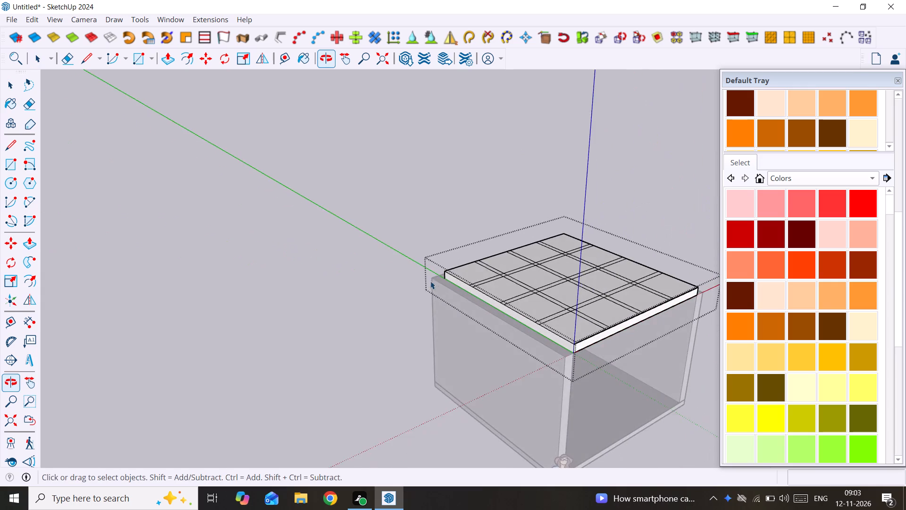
{"action": "scroll", "coordinate": [651, 348], "scroll_direction": "up", "scroll_amount": 7}
{"action": "middle_click_drag", "start_coordinate": [583, 322], "coordinate": [529, 296]}
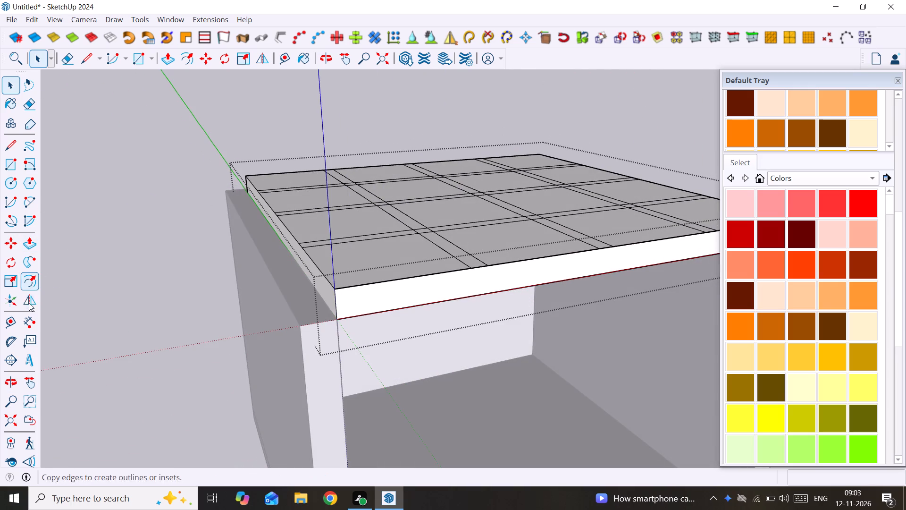
{"action": "left_click", "coordinate": [30, 315]}
{"action": "scroll", "coordinate": [364, 309], "scroll_direction": "up", "scroll_amount": 5}
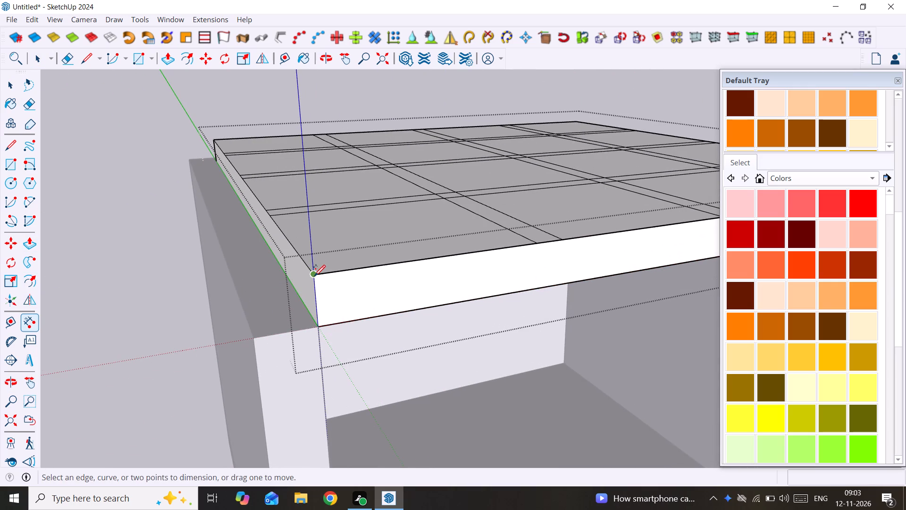
{"action": "left_click", "coordinate": [314, 275]}
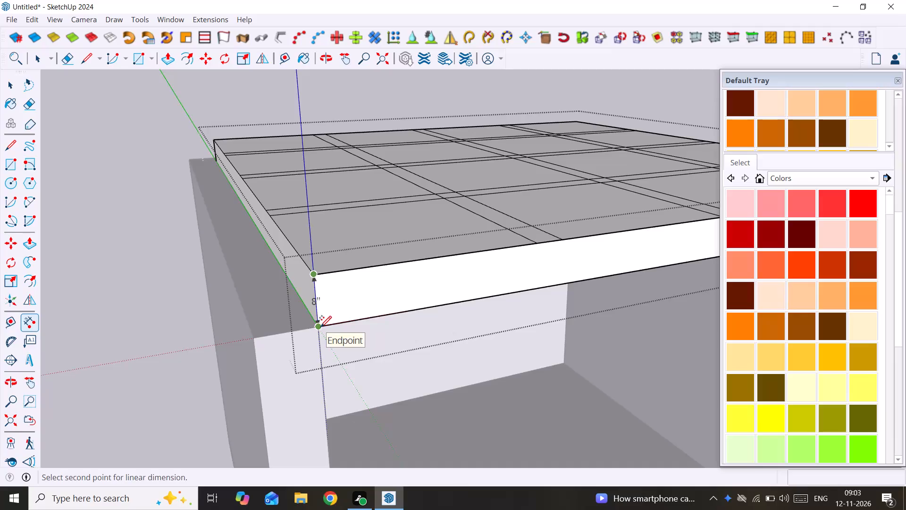
{"action": "key", "text": "space"}
Push the rear-left corner panel of the ceiling grid down 6" with Push/Pull.
{"action": "scroll", "coordinate": [333, 299], "scroll_direction": "down", "scroll_amount": 11}
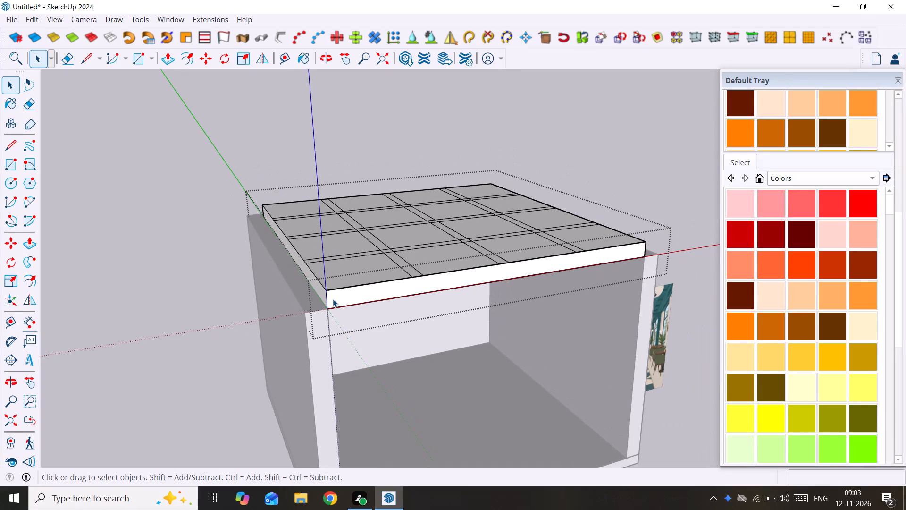
{"action": "middle_click_drag", "start_coordinate": [358, 306], "coordinate": [376, 428], "text": "shift"}
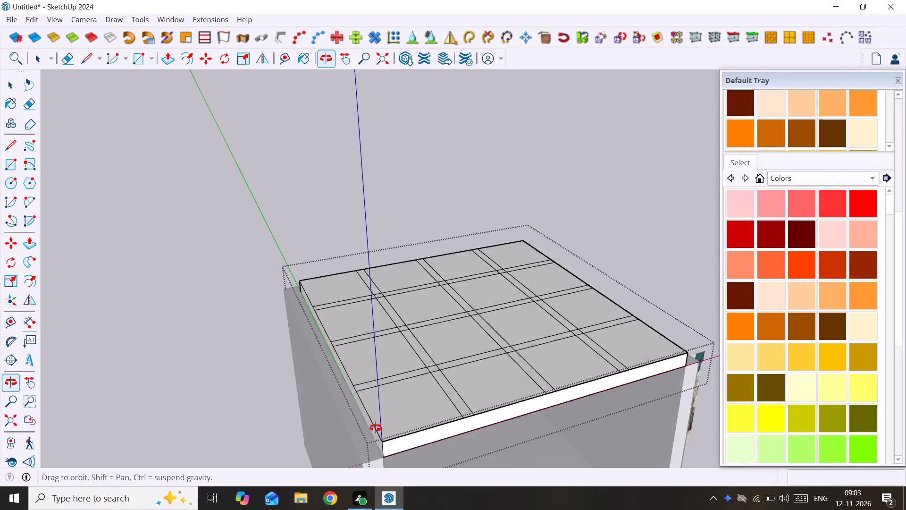
{"action": "middle_click_drag", "start_coordinate": [376, 428], "coordinate": [360, 451], "text": "shift"}
{"action": "scroll", "coordinate": [345, 292], "scroll_direction": "up", "scroll_amount": 6}
{"action": "middle_click_drag", "start_coordinate": [345, 292], "coordinate": [649, 220]}
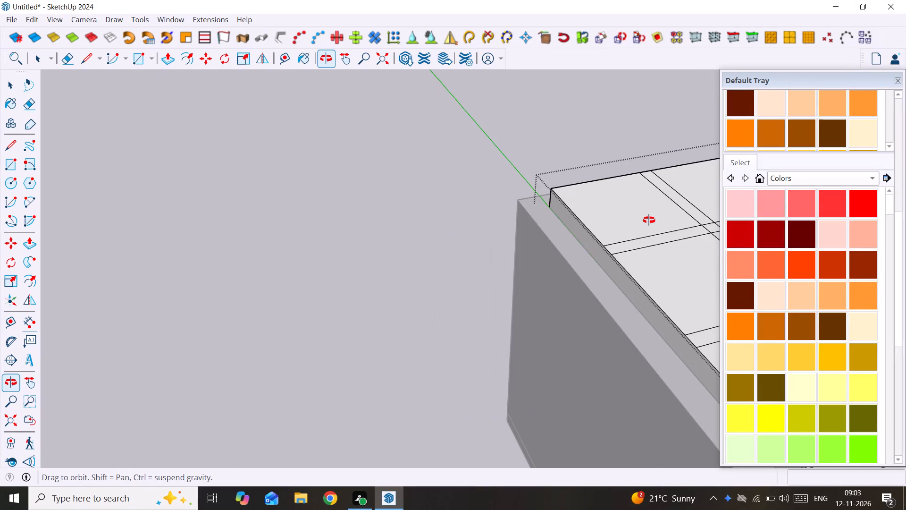
{"action": "middle_click_drag", "start_coordinate": [649, 220], "coordinate": [555, 233]}
{"action": "left_click", "coordinate": [556, 237]}
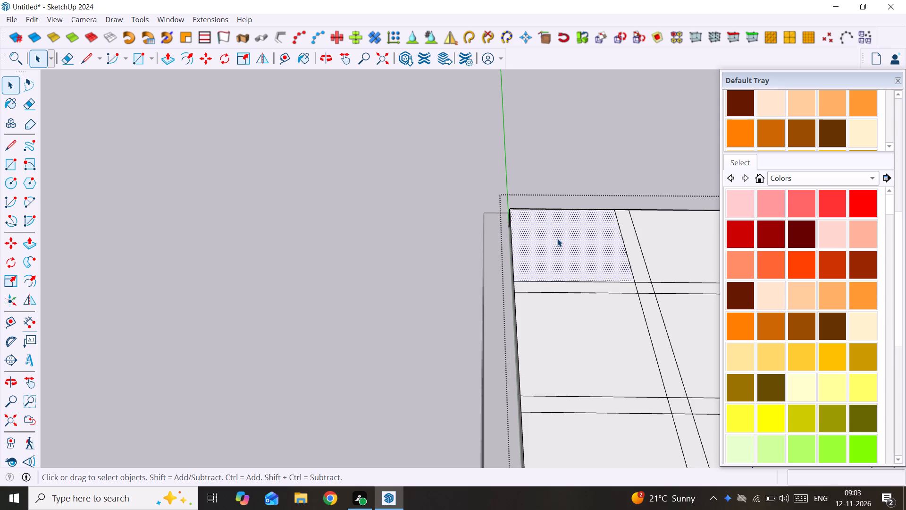
{"action": "key", "text": "p"}
{"action": "left_click", "coordinate": [557, 238]}
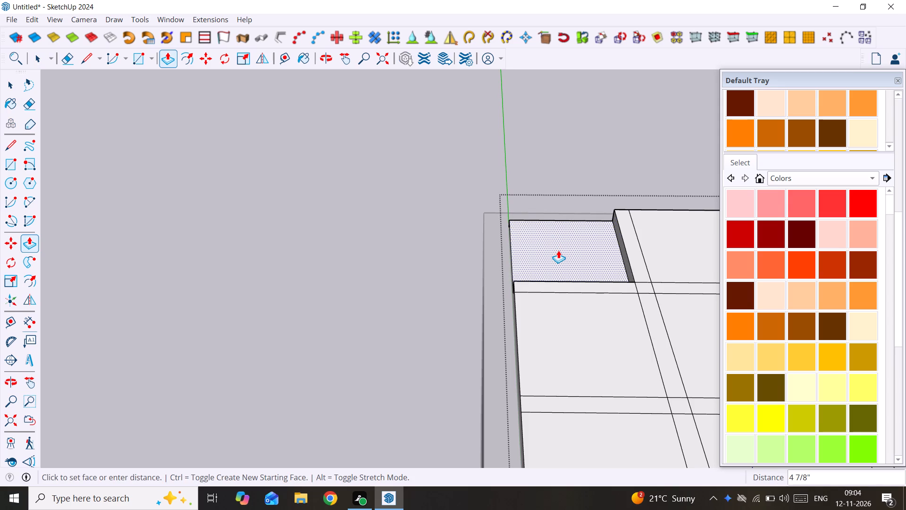
{"action": "type", "text": "6\""}
{"action": "key", "text": "Return"}
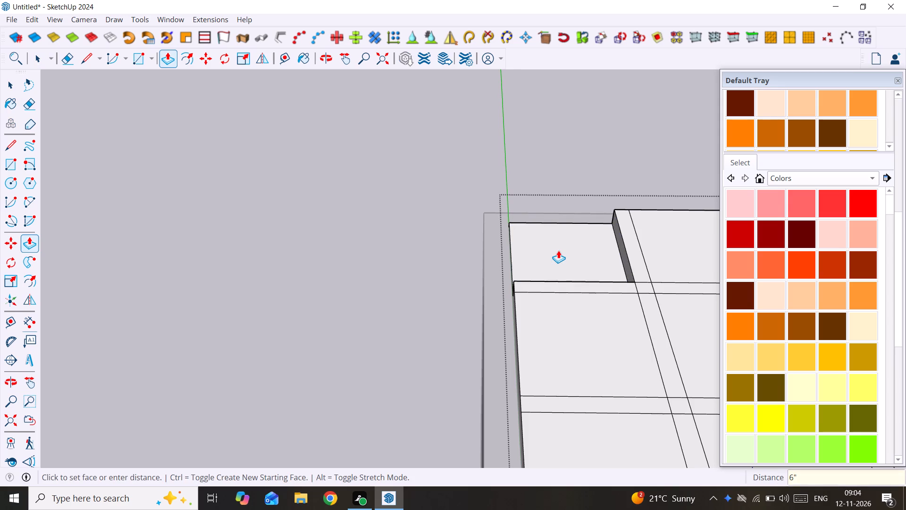
Repeat the 6" push on the other three rear-row panels and the leftmost panel of the second row.
{"action": "scroll", "coordinate": [558, 251], "scroll_direction": "down", "scroll_amount": 11}
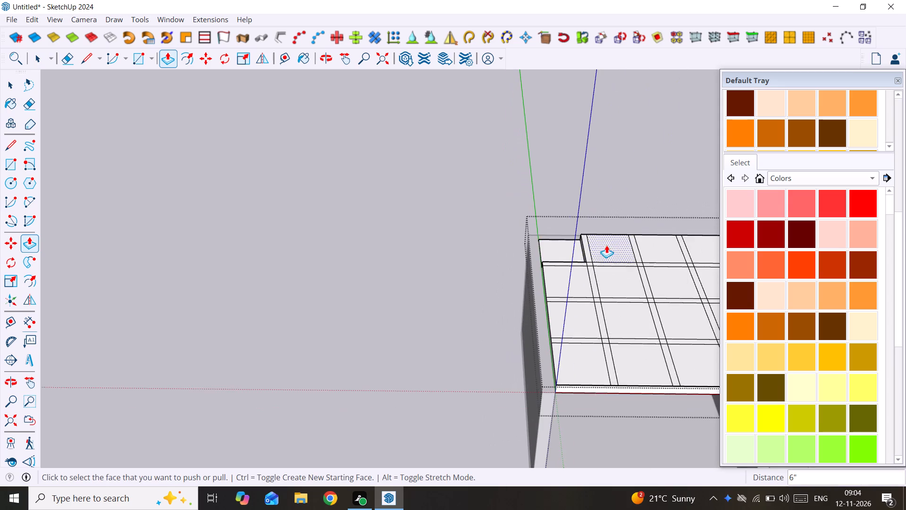
{"action": "middle_click_drag", "start_coordinate": [607, 246], "coordinate": [443, 324]}
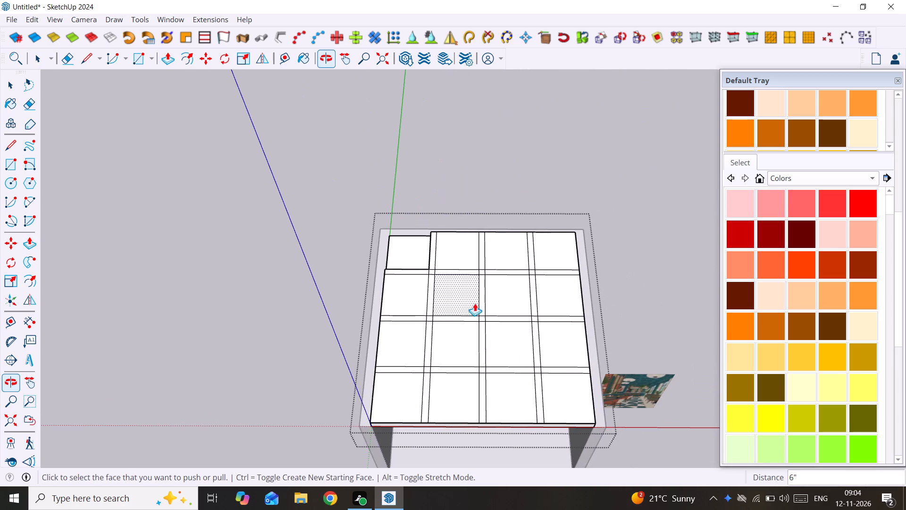
{"action": "double_click", "coordinate": [506, 258]}
{"action": "double_click", "coordinate": [562, 246]}
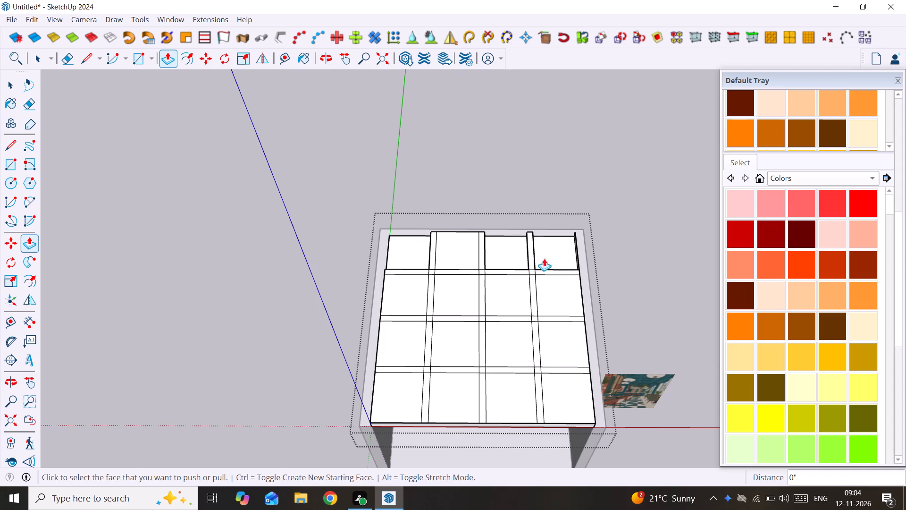
{"action": "double_click", "coordinate": [448, 251]}
{"action": "double_click", "coordinate": [411, 286]}
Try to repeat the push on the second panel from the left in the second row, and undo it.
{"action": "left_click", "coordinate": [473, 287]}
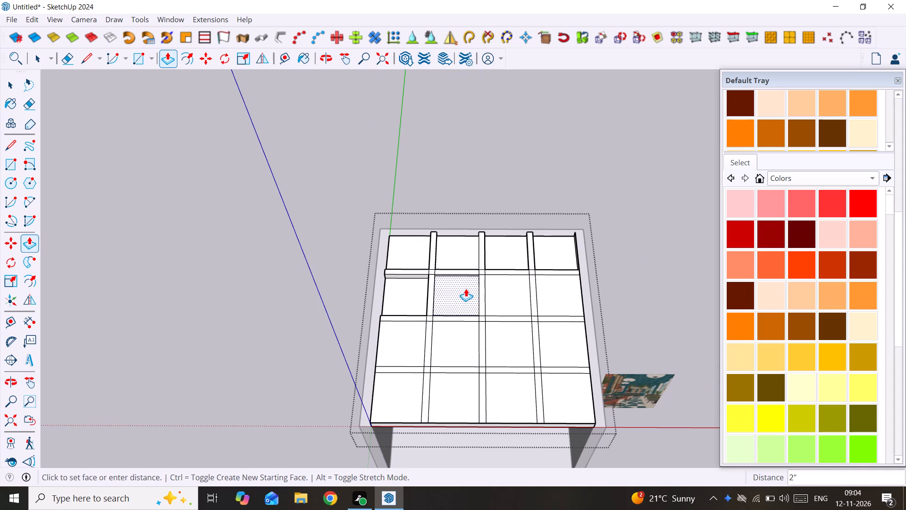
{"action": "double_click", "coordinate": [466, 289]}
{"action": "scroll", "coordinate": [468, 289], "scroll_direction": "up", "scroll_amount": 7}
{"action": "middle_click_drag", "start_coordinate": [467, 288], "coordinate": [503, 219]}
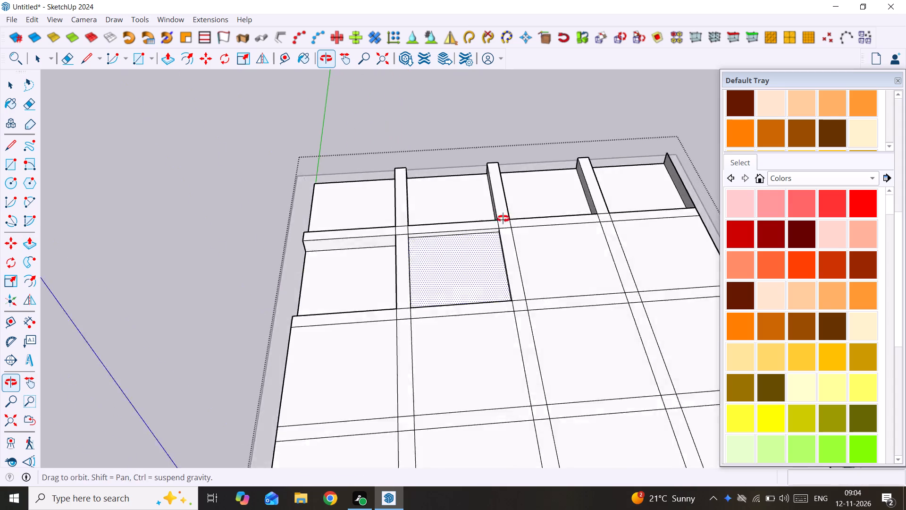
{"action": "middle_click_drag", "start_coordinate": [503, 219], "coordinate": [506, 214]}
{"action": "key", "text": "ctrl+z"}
Push the second row's remaining three panels and the rightmost panel of the third row down 6".
{"action": "left_click", "coordinate": [483, 227]}
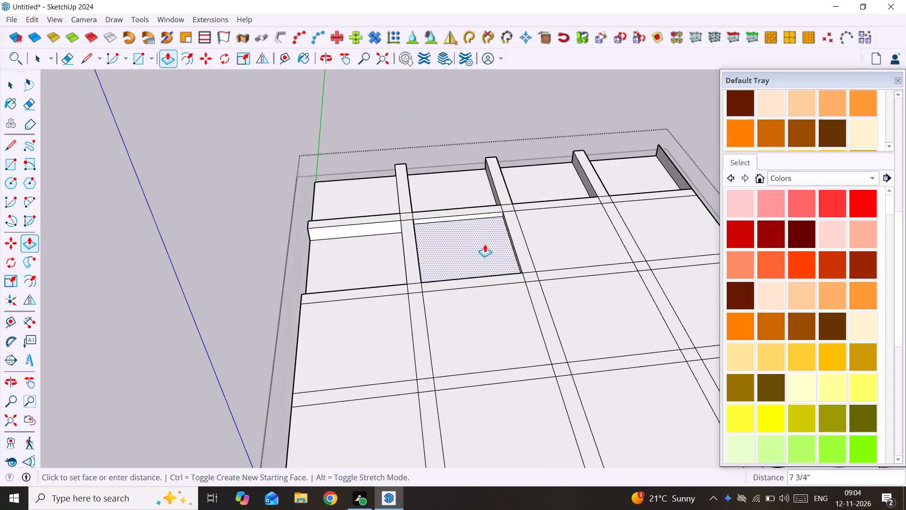
{"action": "type", "text": "6\""}
{"action": "key", "text": "Return"}
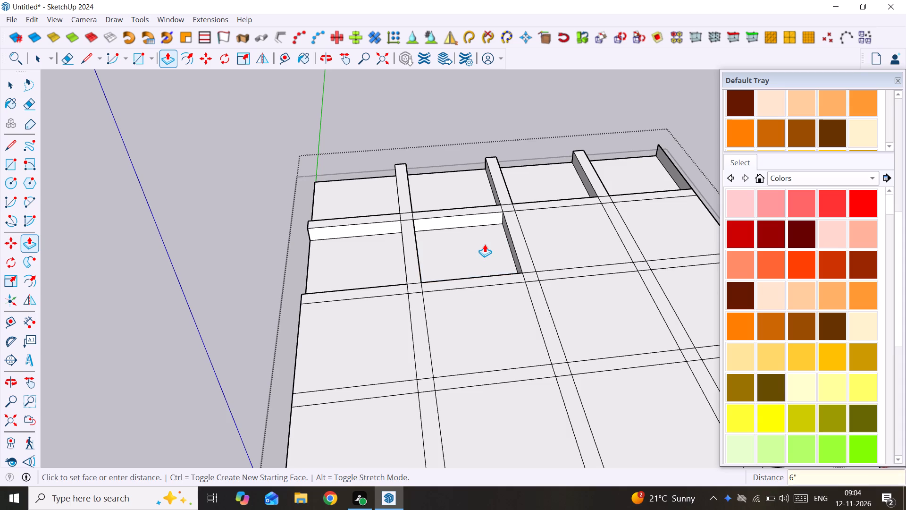
{"action": "double_click", "coordinate": [537, 216]}
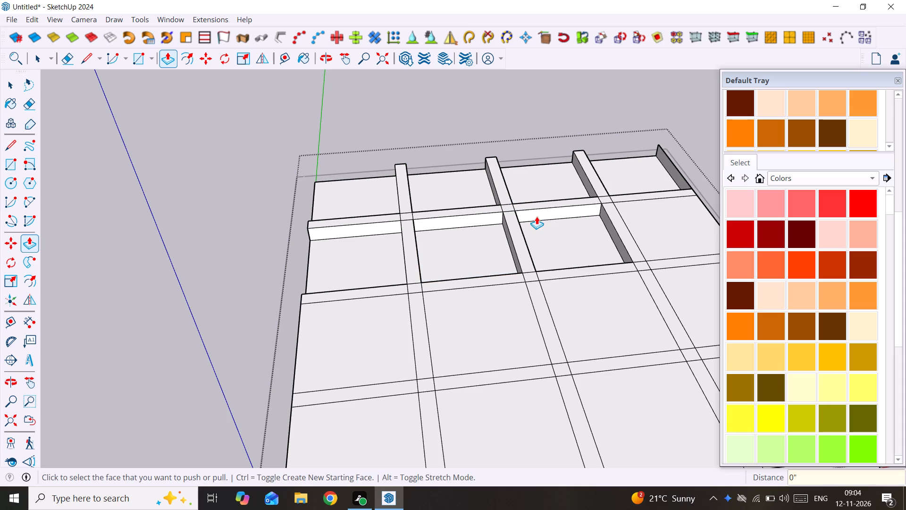
{"action": "double_click", "coordinate": [656, 207]}
{"action": "double_click", "coordinate": [686, 279]}
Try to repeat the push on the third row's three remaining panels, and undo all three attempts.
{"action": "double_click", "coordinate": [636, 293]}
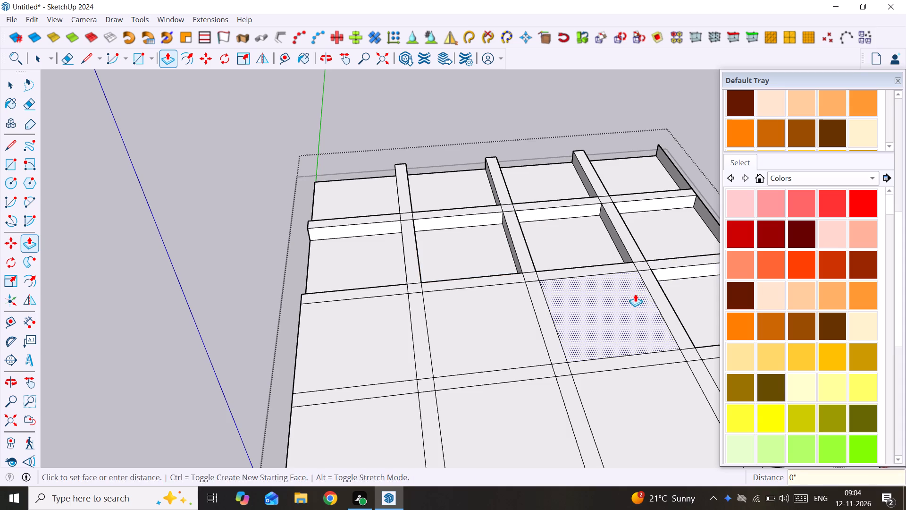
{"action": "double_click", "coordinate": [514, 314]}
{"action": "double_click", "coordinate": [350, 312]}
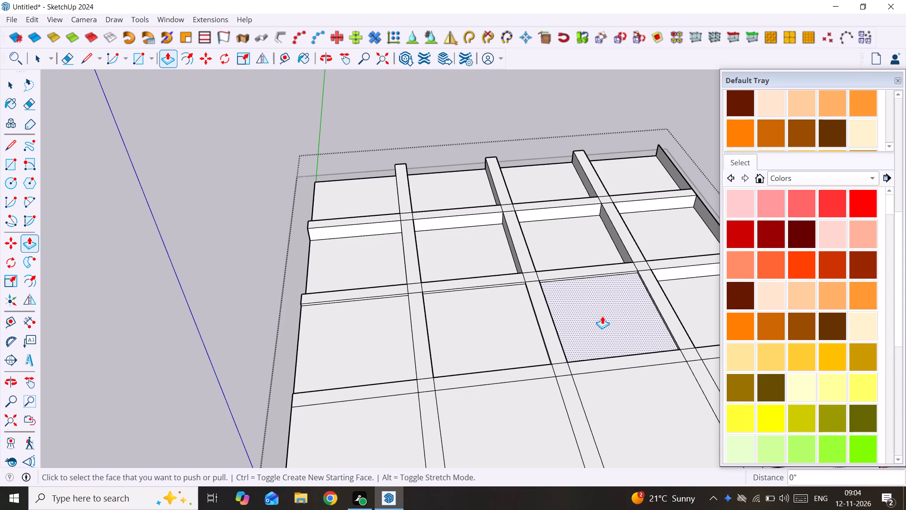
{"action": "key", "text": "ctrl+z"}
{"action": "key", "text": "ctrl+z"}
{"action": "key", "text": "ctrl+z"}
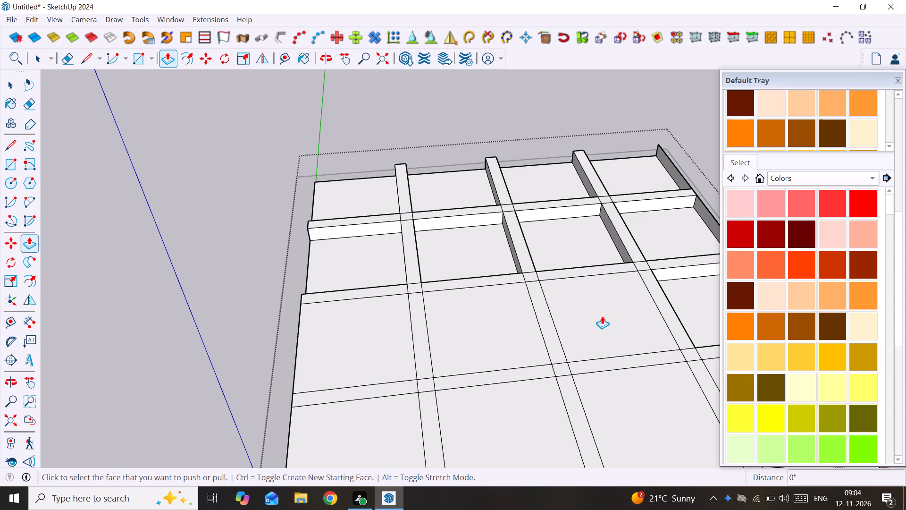
Push the third panel from the left in the third row down 6".
{"action": "left_click", "coordinate": [605, 318]}
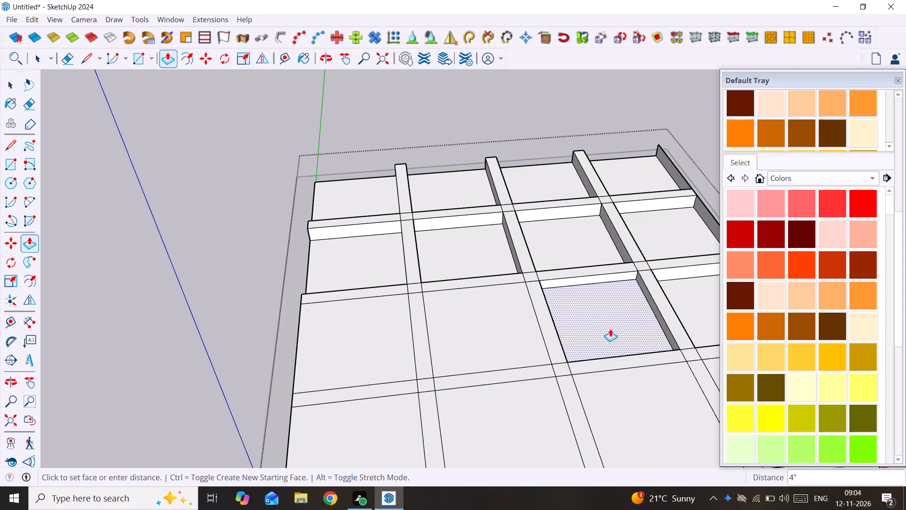
{"action": "type", "text": "6\""}
{"action": "key", "text": "Return"}
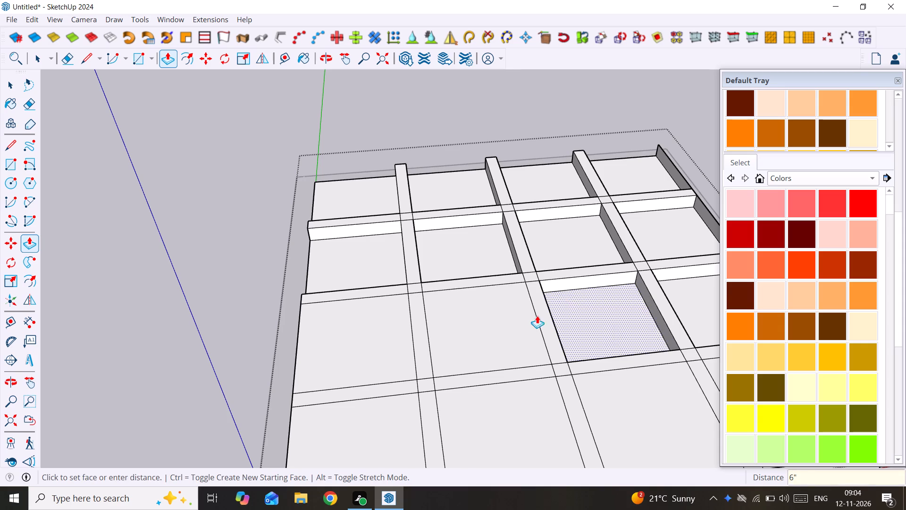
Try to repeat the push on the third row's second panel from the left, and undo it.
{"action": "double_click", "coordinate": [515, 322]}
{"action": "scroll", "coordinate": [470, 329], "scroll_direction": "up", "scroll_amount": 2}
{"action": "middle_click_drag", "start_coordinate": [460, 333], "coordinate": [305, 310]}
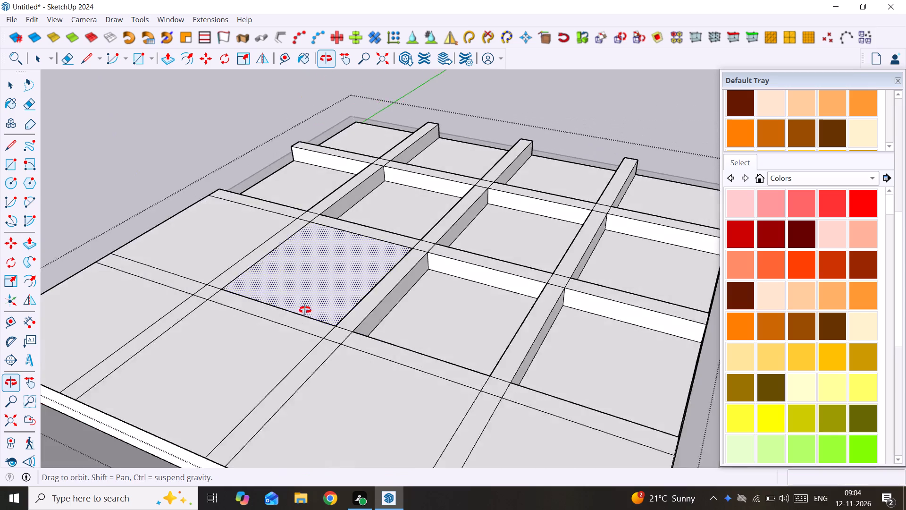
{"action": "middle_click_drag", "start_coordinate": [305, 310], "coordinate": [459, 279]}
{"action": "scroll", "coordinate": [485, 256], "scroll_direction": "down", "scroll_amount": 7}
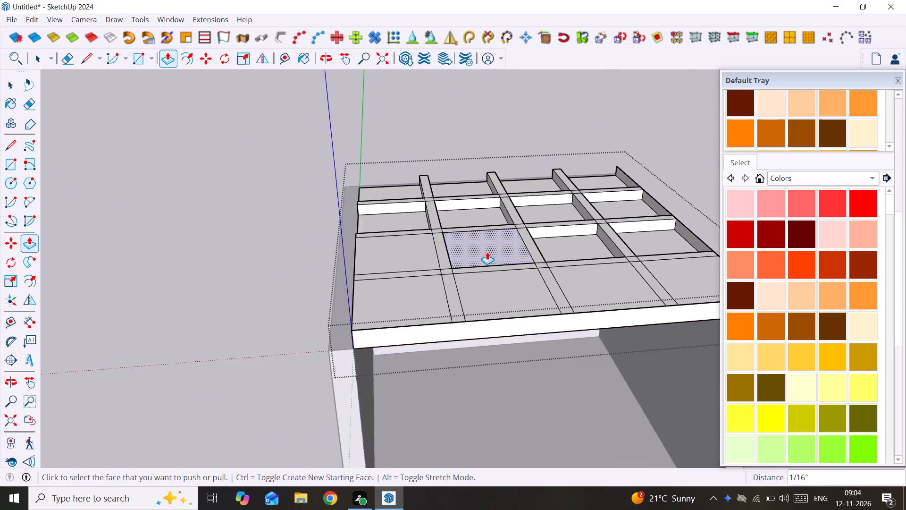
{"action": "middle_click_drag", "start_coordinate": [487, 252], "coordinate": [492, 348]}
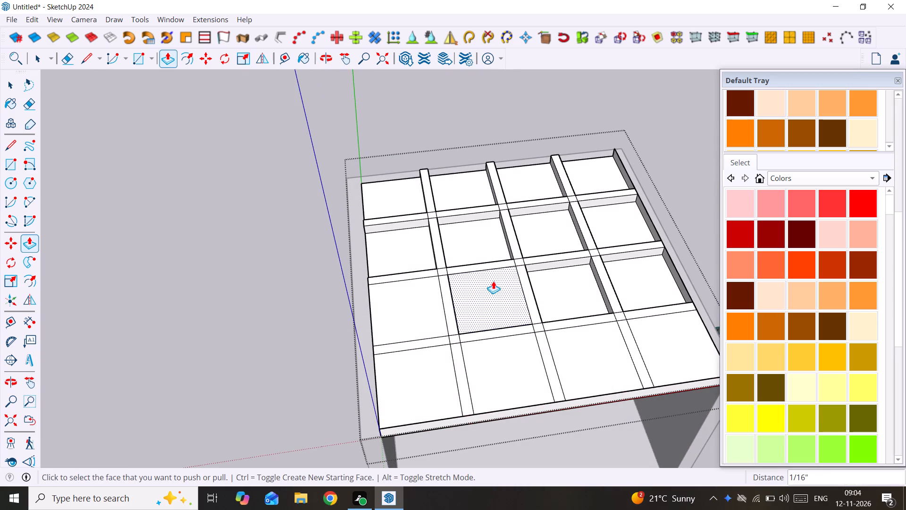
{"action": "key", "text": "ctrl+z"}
Push the third row's second panel from the left and its leftmost panel down 6".
{"action": "left_click", "coordinate": [495, 286]}
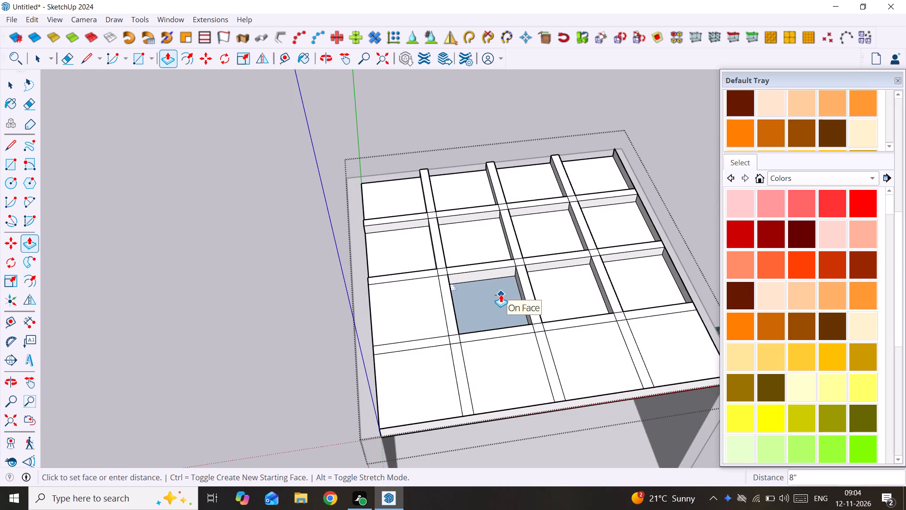
{"action": "type", "text": "6\""}
{"action": "key", "text": "Return"}
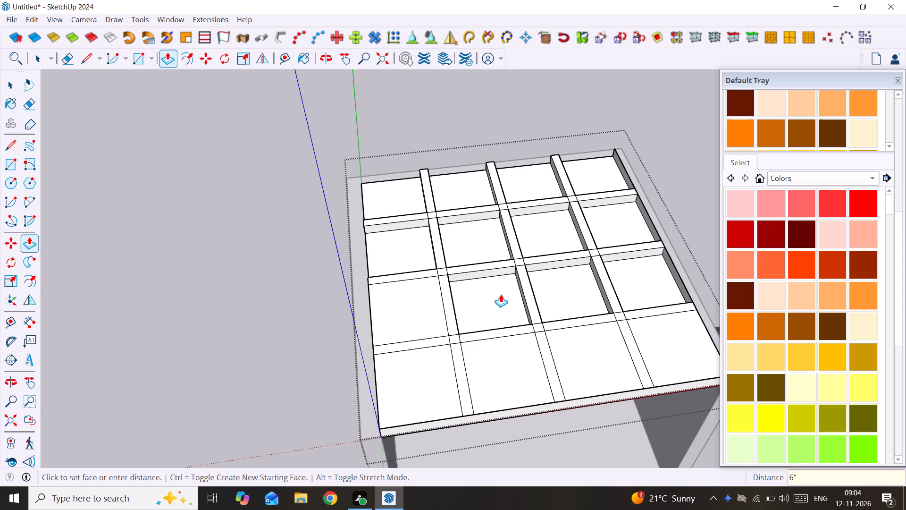
{"action": "double_click", "coordinate": [415, 312]}
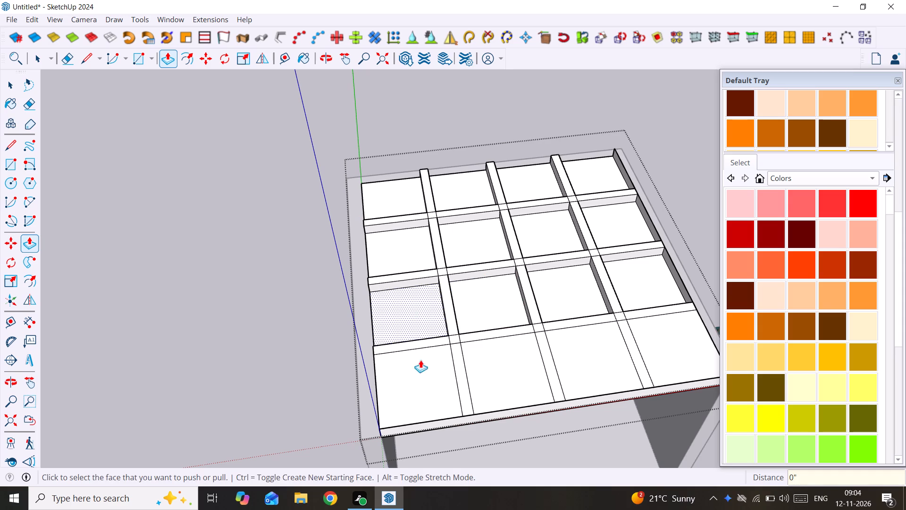
Repeat the 6" push on all four panels of the fourth row and leave the ceiling group.
{"action": "double_click", "coordinate": [420, 394]}
{"action": "double_click", "coordinate": [513, 381]}
{"action": "double_click", "coordinate": [597, 366]}
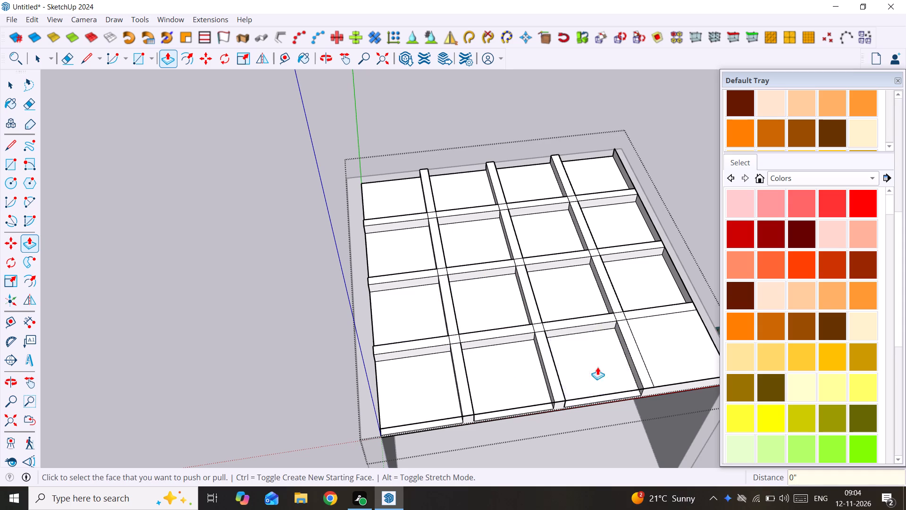
{"action": "double_click", "coordinate": [685, 345]}
{"action": "scroll", "coordinate": [661, 365], "scroll_direction": "down", "scroll_amount": 5}
{"action": "middle_click_drag", "start_coordinate": [597, 351], "coordinate": [586, 312]}
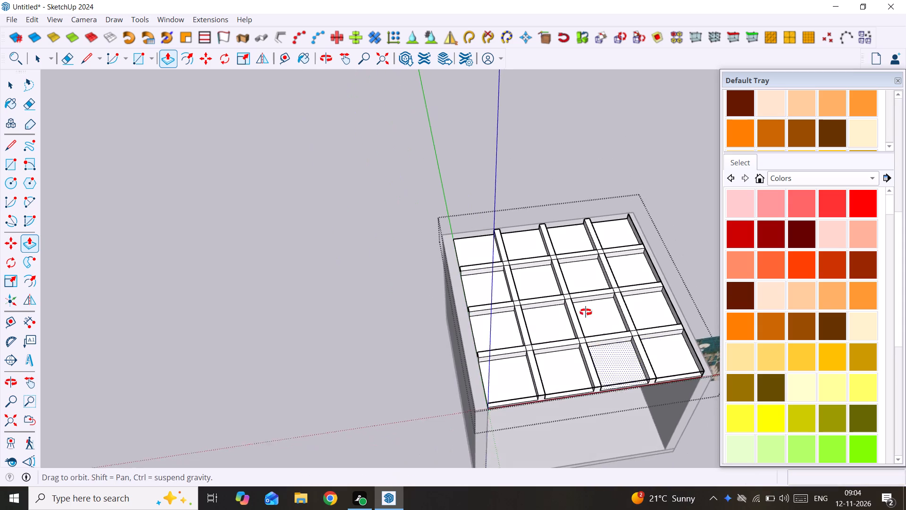
{"action": "middle_click_drag", "start_coordinate": [586, 312], "coordinate": [575, 273]}
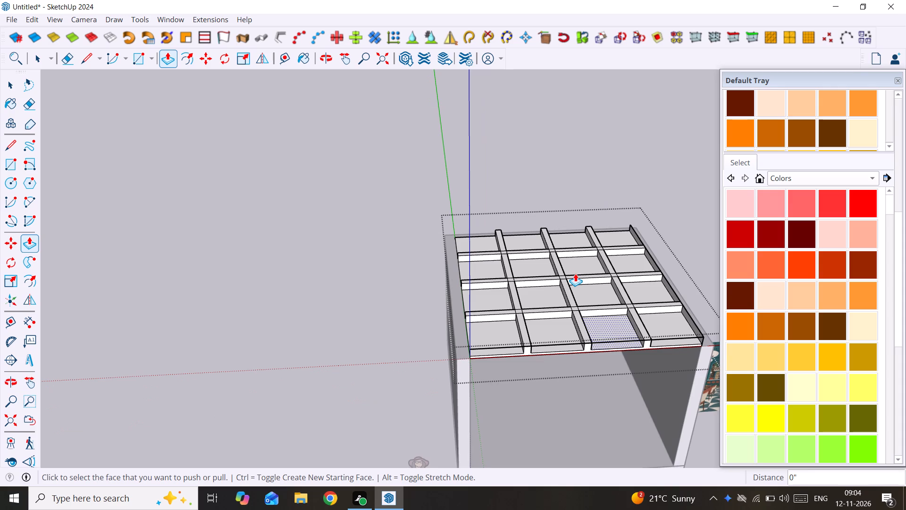
{"action": "key", "text": "space"}
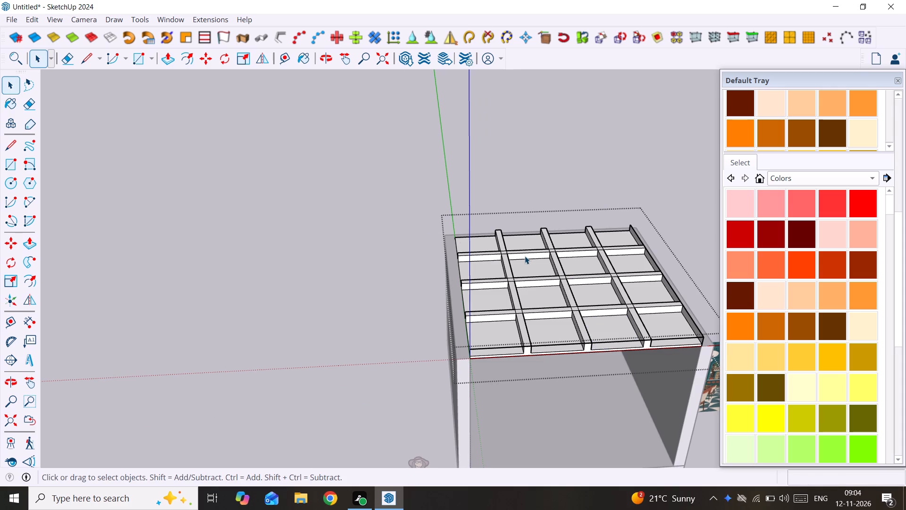
{"action": "left_click", "coordinate": [411, 228]}
Examine the recessed ceiling grid from above and from the side, including the edges along its open front.
{"action": "scroll", "coordinate": [584, 244], "scroll_direction": "down", "scroll_amount": 4}
{"action": "middle_click_drag", "start_coordinate": [573, 253], "coordinate": [416, 331]}
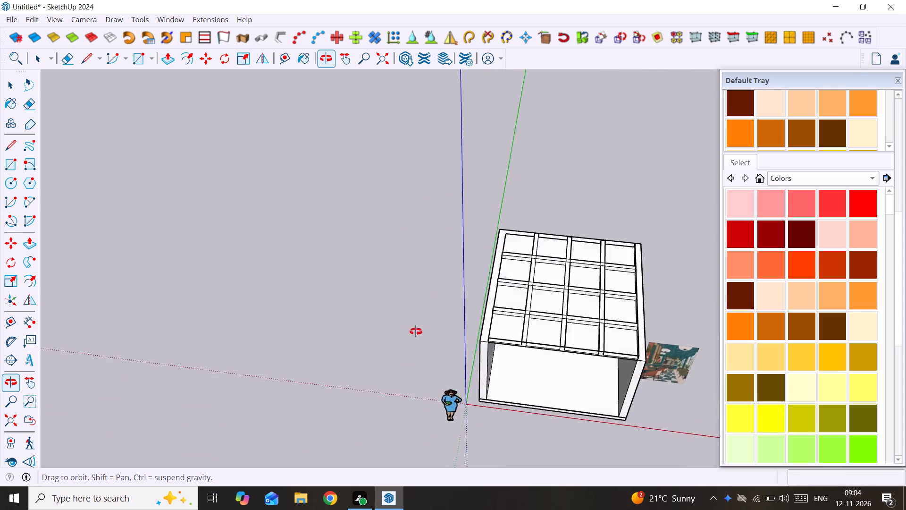
{"action": "middle_click_drag", "start_coordinate": [416, 331], "coordinate": [302, 337]}
{"action": "middle_click_drag", "start_coordinate": [460, 356], "coordinate": [591, 248]}
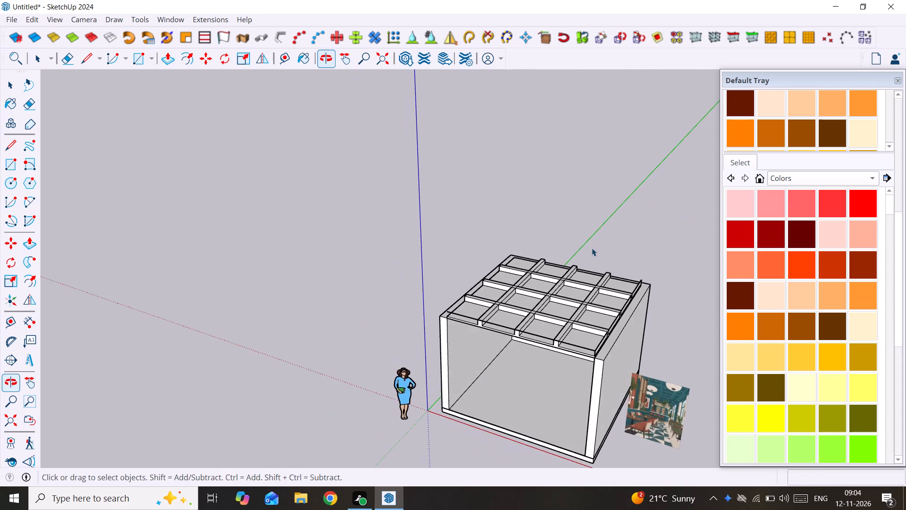
{"action": "scroll", "coordinate": [560, 326], "scroll_direction": "up", "scroll_amount": 5}
{"action": "middle_click_drag", "start_coordinate": [544, 350], "coordinate": [344, 447]}
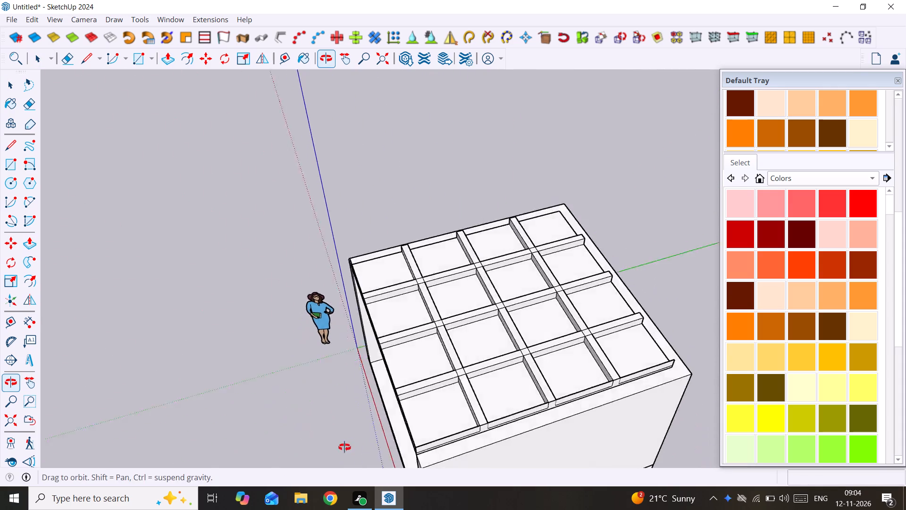
{"action": "middle_click_drag", "start_coordinate": [344, 447], "coordinate": [341, 436]}
{"action": "scroll", "coordinate": [405, 304], "scroll_direction": "up", "scroll_amount": 3}
{"action": "middle_click_drag", "start_coordinate": [405, 304], "coordinate": [412, 248]}
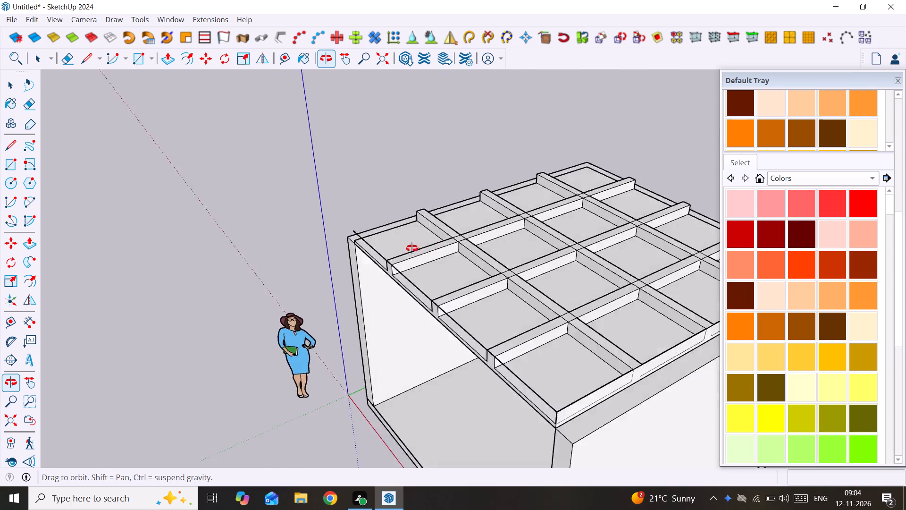
{"action": "middle_click_drag", "start_coordinate": [412, 248], "coordinate": [491, 190]}
Inside the ceiling group, delete the stray edges spanning three front bays and at the beam ends along the open front.
{"action": "double_click", "coordinate": [496, 264]}
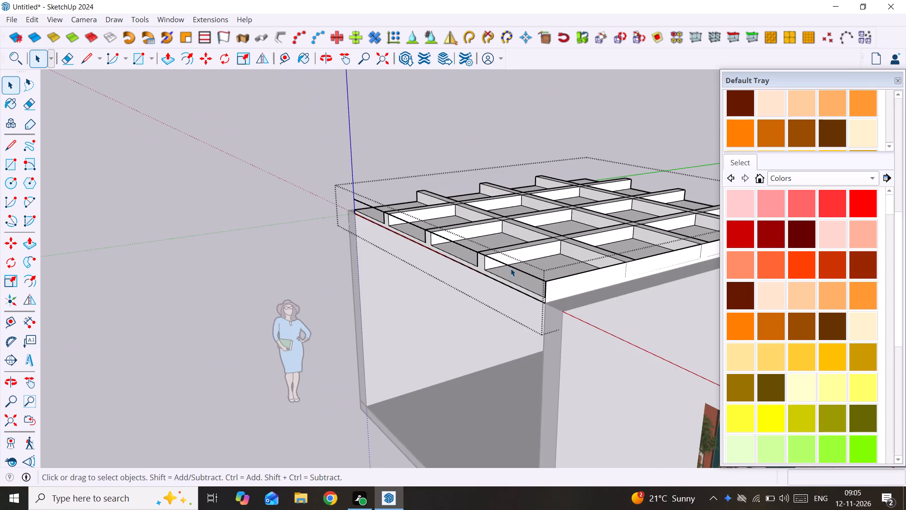
{"action": "scroll", "coordinate": [520, 272], "scroll_direction": "up", "scroll_amount": 4}
{"action": "left_click", "coordinate": [523, 272]}
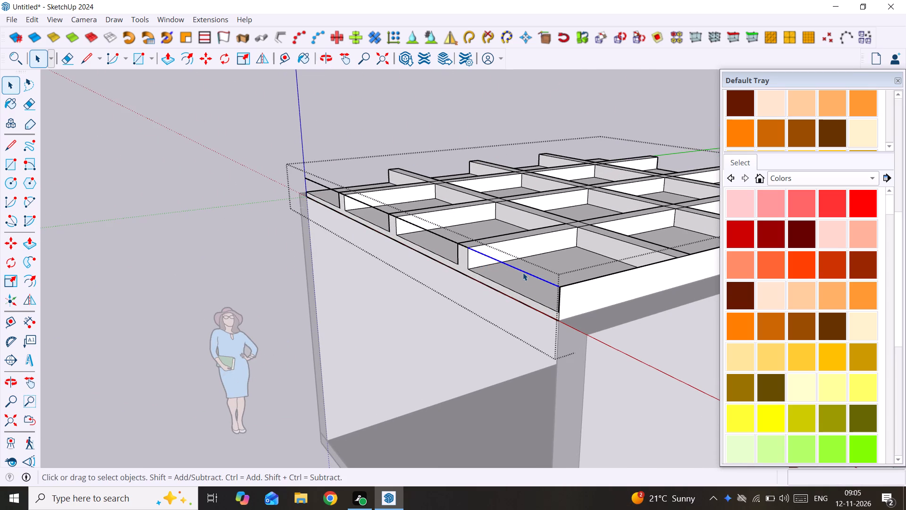
{"action": "key", "text": "Delete"}
{"action": "scroll", "coordinate": [445, 239], "scroll_direction": "up", "scroll_amount": 4}
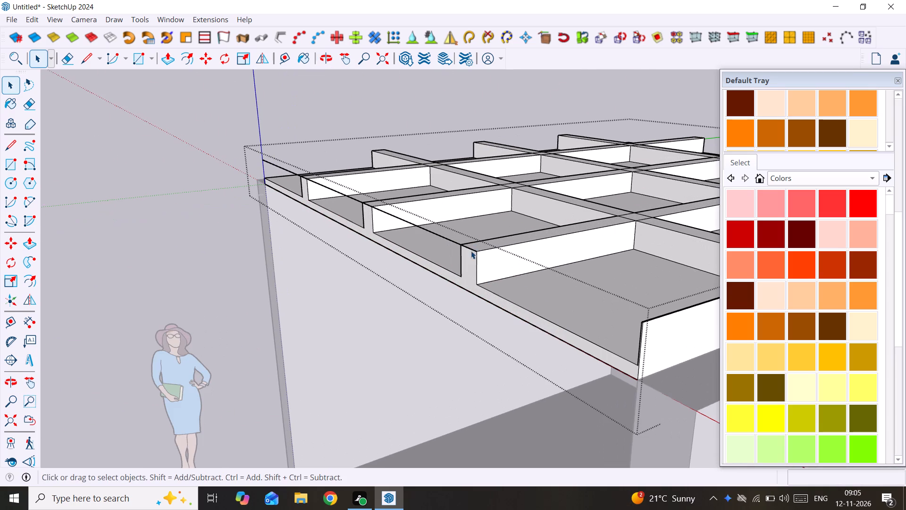
{"action": "left_click", "coordinate": [474, 249]}
{"action": "key", "text": "Delete"}
{"action": "left_click", "coordinate": [429, 233]}
{"action": "key", "text": "Delete"}
{"action": "left_click", "coordinate": [338, 192]}
{"action": "key", "text": "Delete"}
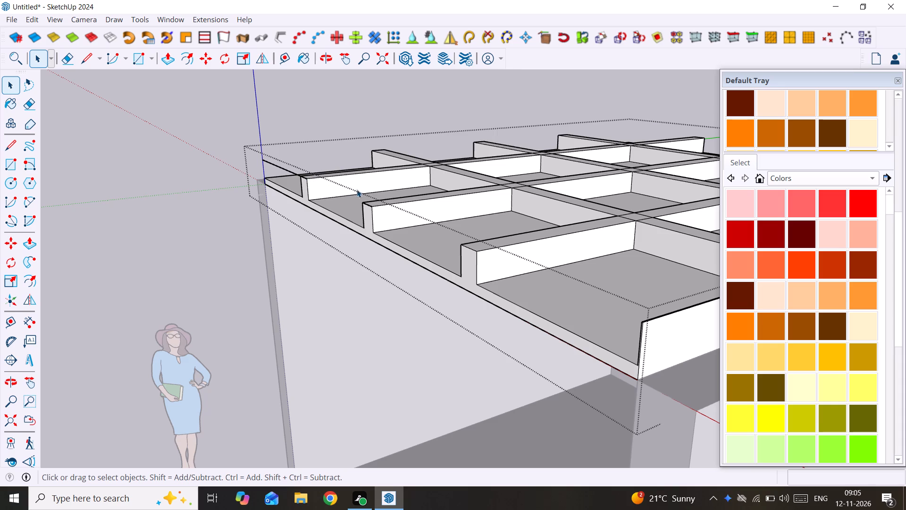
{"action": "left_click", "coordinate": [367, 204]}
{"action": "key", "text": "Delete"}
Delete the remaining stray edge across the front corner bay next to the blue axis.
{"action": "scroll", "coordinate": [278, 209], "scroll_direction": "up", "scroll_amount": 1}
{"action": "scroll", "coordinate": [278, 209], "scroll_direction": "down", "scroll_amount": 5}
{"action": "middle_click_drag", "start_coordinate": [305, 217], "coordinate": [518, 271]}
{"action": "scroll", "coordinate": [346, 264], "scroll_direction": "up", "scroll_amount": 3}
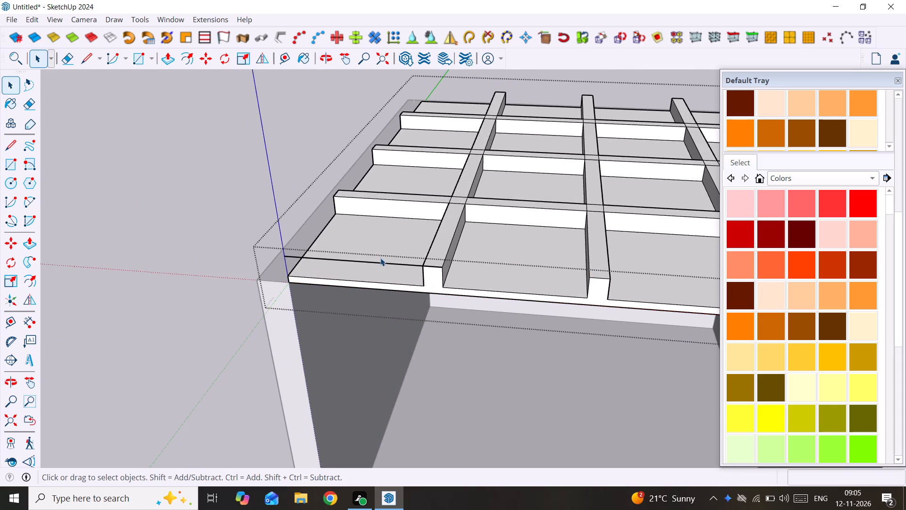
{"action": "left_click", "coordinate": [381, 260]}
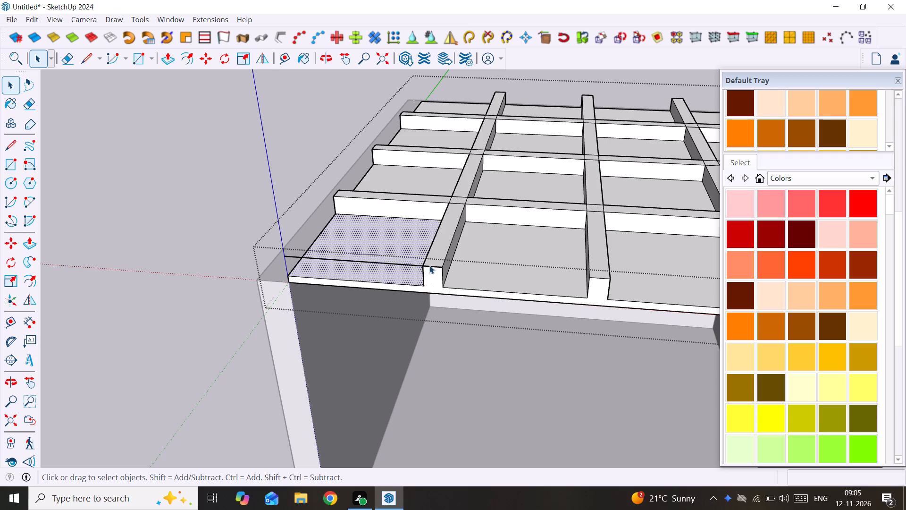
{"action": "left_click", "coordinate": [429, 265]}
{"action": "key", "text": "Delete"}
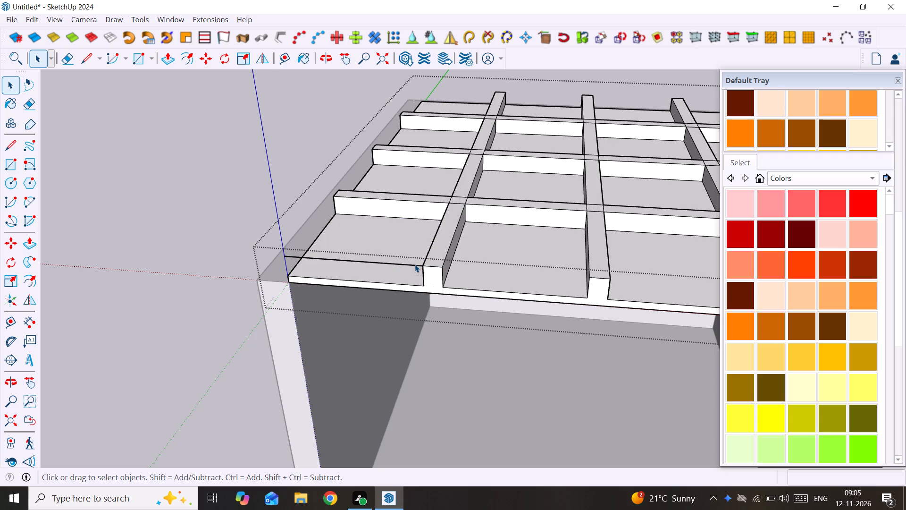
{"action": "left_click", "coordinate": [415, 264]}
{"action": "key", "text": "Delete"}
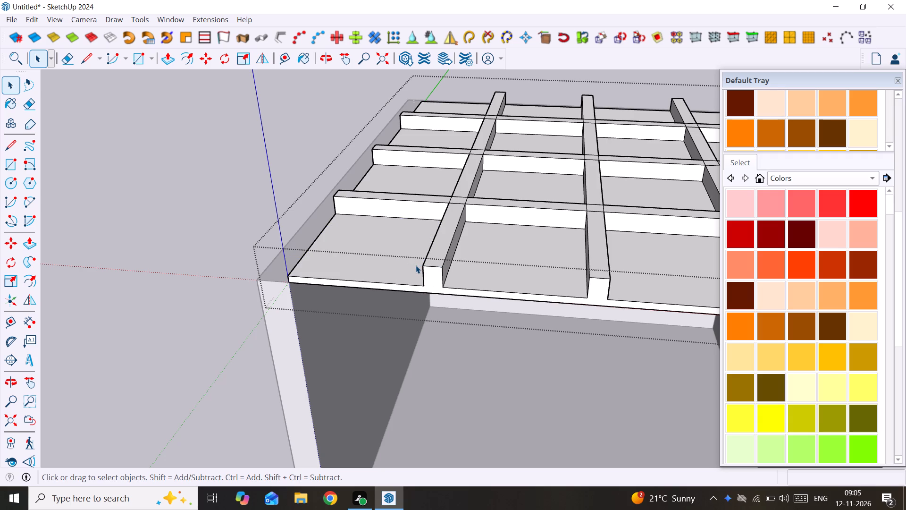
Erase the seam lines where the leftmost lengthwise beam crosses the rear cross beam, and exit the ceiling group.
{"action": "scroll", "coordinate": [408, 227], "scroll_direction": "down", "scroll_amount": 10}
{"action": "middle_click_drag", "start_coordinate": [432, 184], "coordinate": [462, 306]}
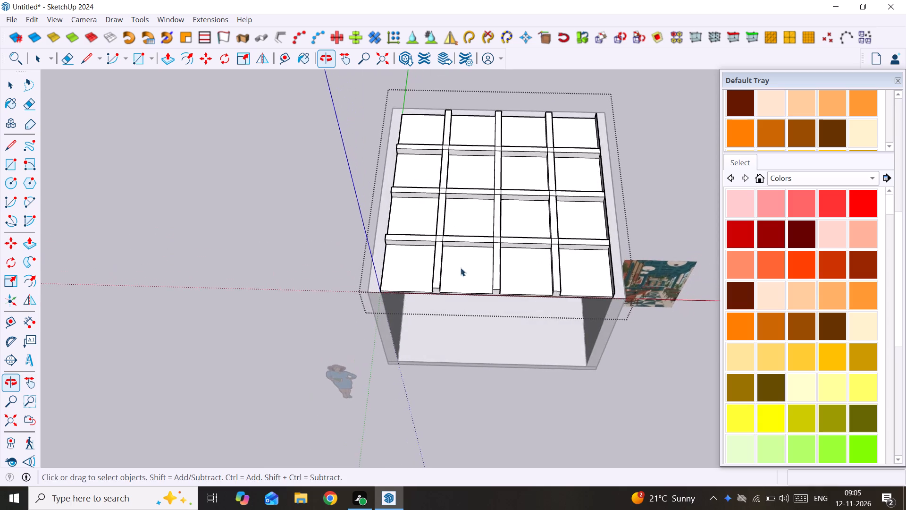
{"action": "scroll", "coordinate": [427, 140], "scroll_direction": "up", "scroll_amount": 8}
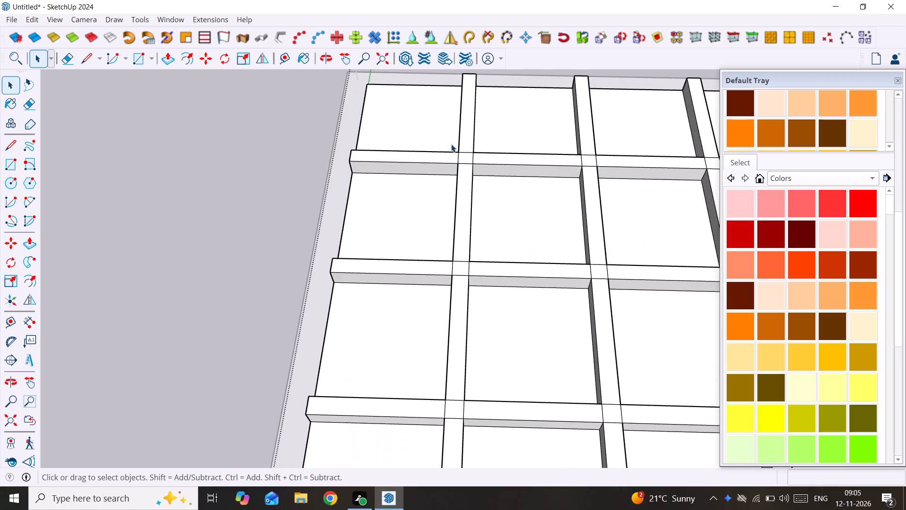
{"action": "scroll", "coordinate": [456, 149], "scroll_direction": "down", "scroll_amount": 5}
{"action": "scroll", "coordinate": [456, 149], "scroll_direction": "up", "scroll_amount": 2}
{"action": "middle_click_drag", "start_coordinate": [466, 168], "coordinate": [479, 184]}
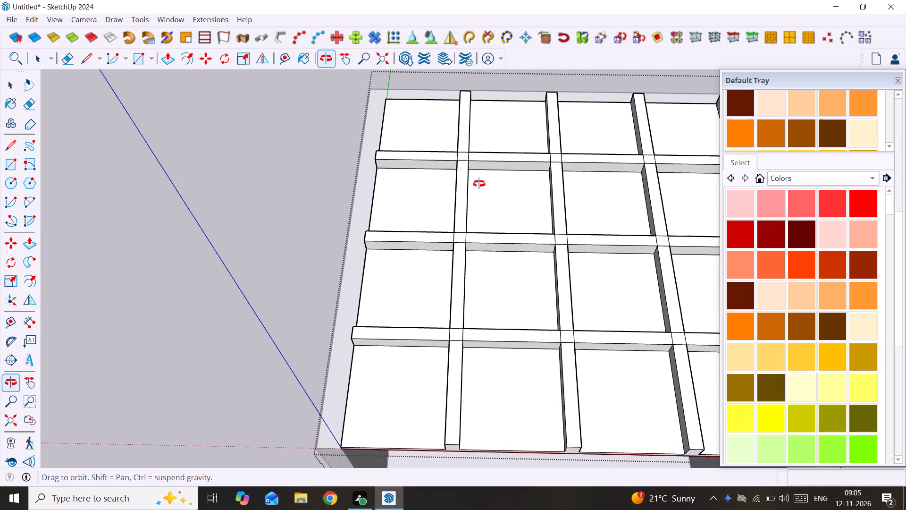
{"action": "middle_click_drag", "start_coordinate": [479, 184], "coordinate": [488, 203]}
{"action": "key", "text": "e"}
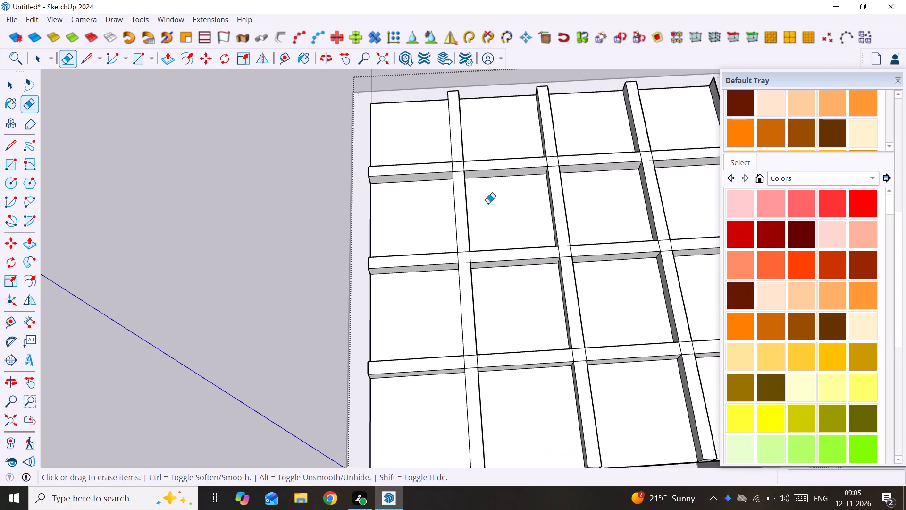
{"action": "scroll", "coordinate": [488, 203], "scroll_direction": "up", "scroll_amount": 5}
{"action": "scroll", "coordinate": [459, 162], "scroll_direction": "up", "scroll_amount": 2}
{"action": "left_click_drag", "start_coordinate": [438, 118], "coordinate": [440, 152]}
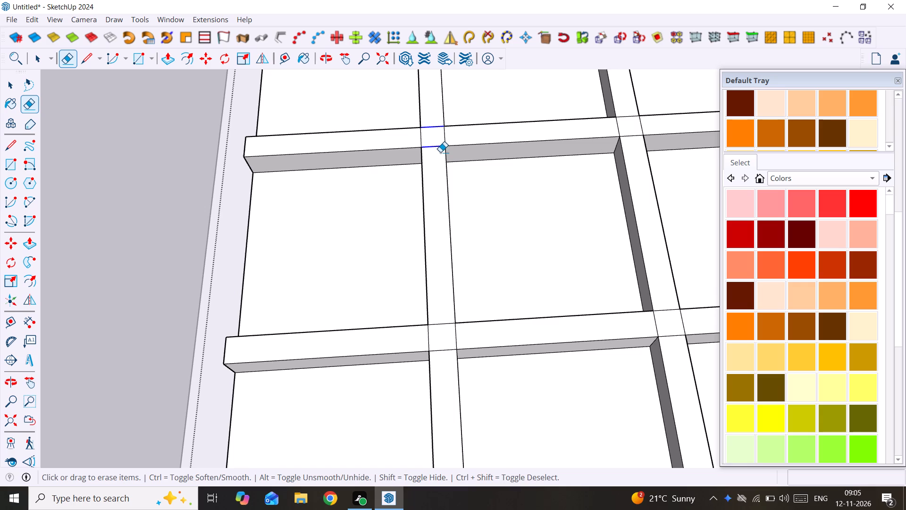
{"action": "left_click_drag", "start_coordinate": [440, 152], "coordinate": [467, 139]}
{"action": "scroll", "coordinate": [466, 138], "scroll_direction": "down", "scroll_amount": 9}
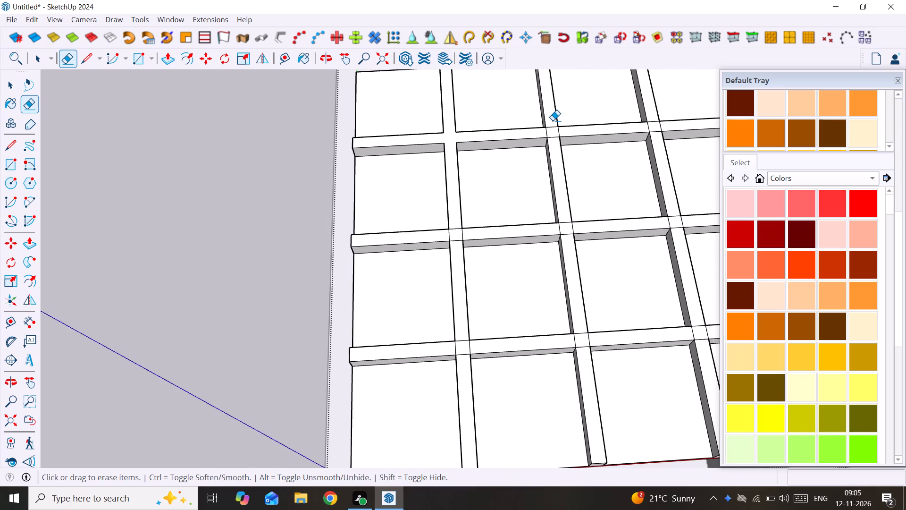
{"action": "scroll", "coordinate": [557, 130], "scroll_direction": "down", "scroll_amount": 6}
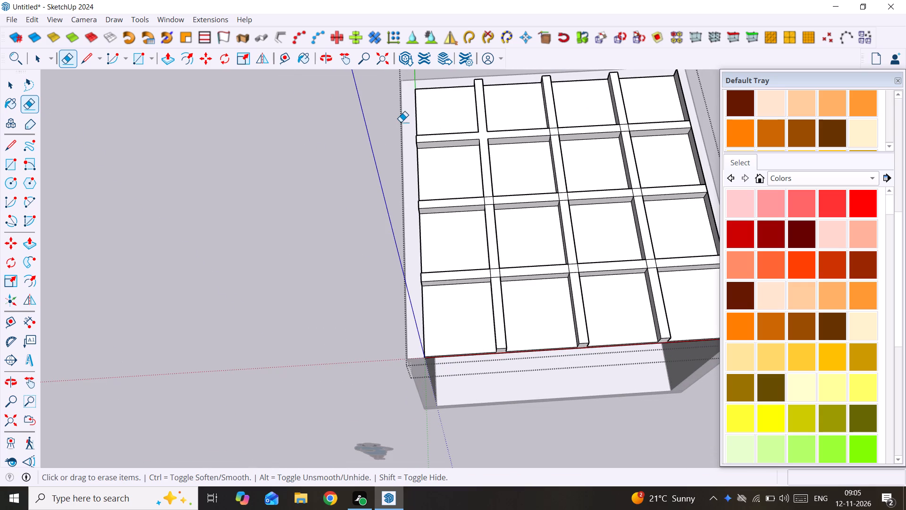
{"action": "key", "text": "space"}
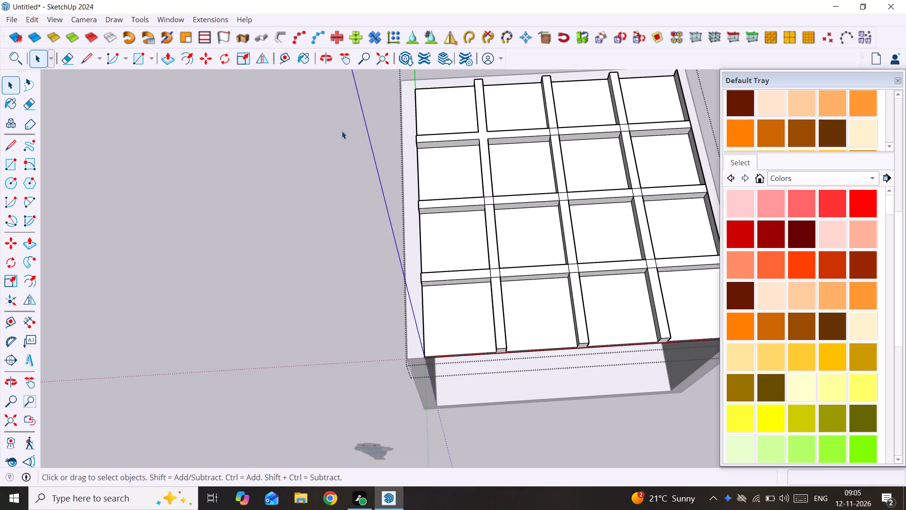
{"action": "left_click", "coordinate": [342, 131]}
Run FixIt 101 on the ceiling group to clean the remaining seam lines at the beam crossings, and clear the selection.
{"action": "left_click", "coordinate": [454, 150]}
{"action": "left_click", "coordinate": [472, 141]}
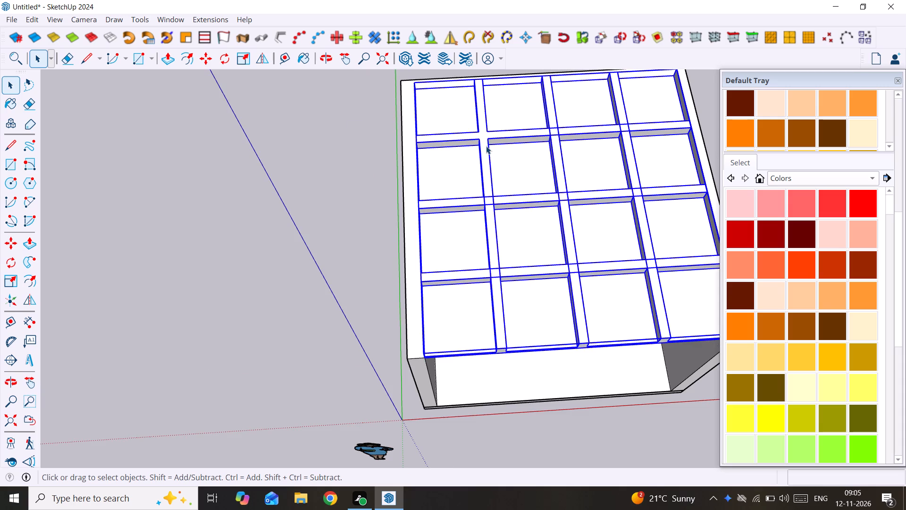
{"action": "right_click", "coordinate": [486, 146]}
{"action": "left_click", "coordinate": [557, 382]}
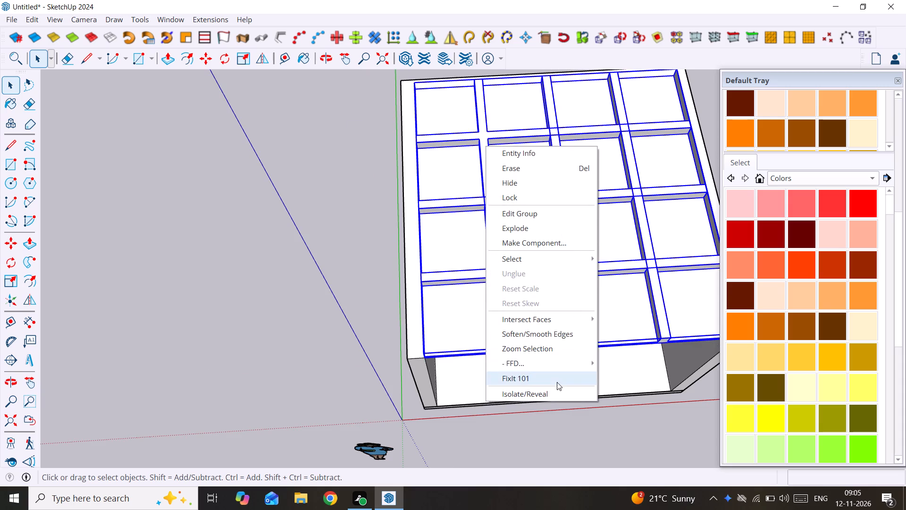
{"action": "left_click", "coordinate": [505, 307]}
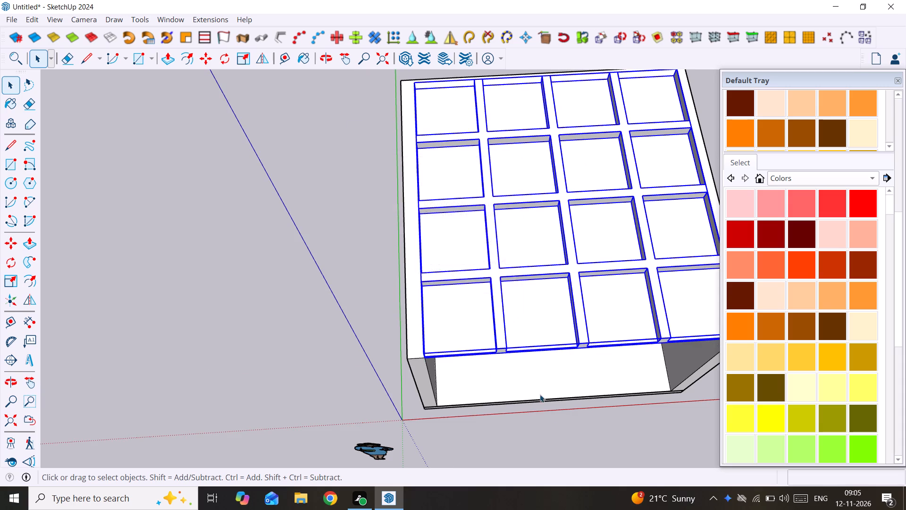
{"action": "left_click", "coordinate": [562, 441]}
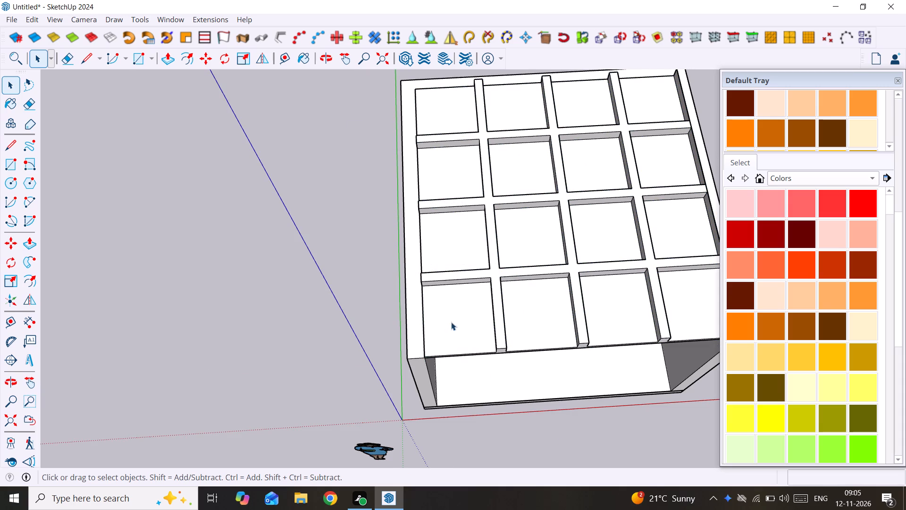
Inside the ceiling group, push the top face of the beam grid down 3" towards the panels, and exit the group.
{"action": "scroll", "coordinate": [456, 315], "scroll_direction": "up", "scroll_amount": 2}
{"action": "double_click", "coordinate": [497, 266]}
{"action": "left_click", "coordinate": [504, 260]}
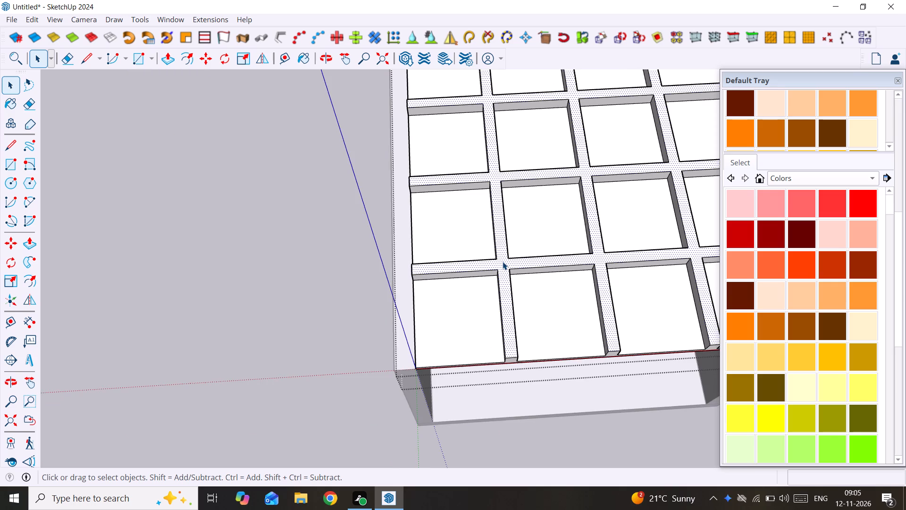
{"action": "scroll", "coordinate": [503, 262], "scroll_direction": "down", "scroll_amount": 5}
{"action": "middle_click_drag", "start_coordinate": [503, 262], "coordinate": [509, 140]}
{"action": "scroll", "coordinate": [511, 232], "scroll_direction": "up", "scroll_amount": 1}
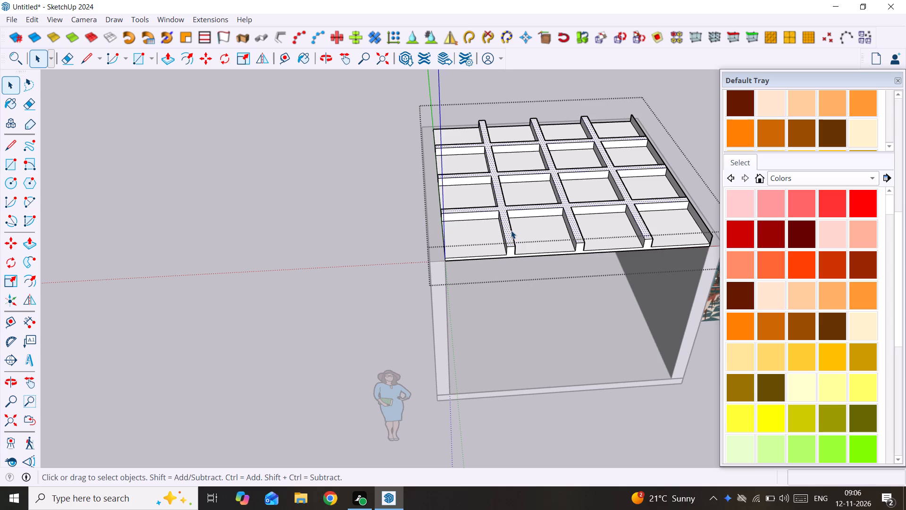
{"action": "scroll", "coordinate": [511, 230], "scroll_direction": "up", "scroll_amount": 3}
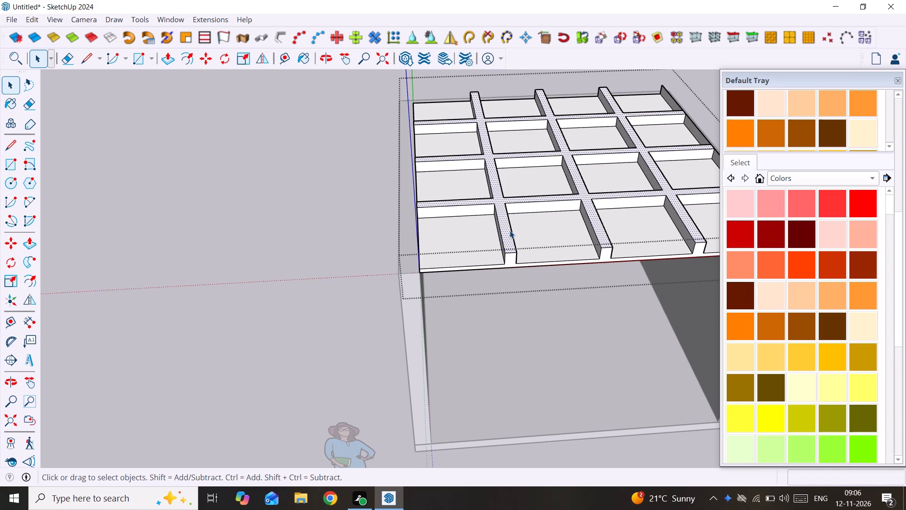
{"action": "key", "text": "p"}
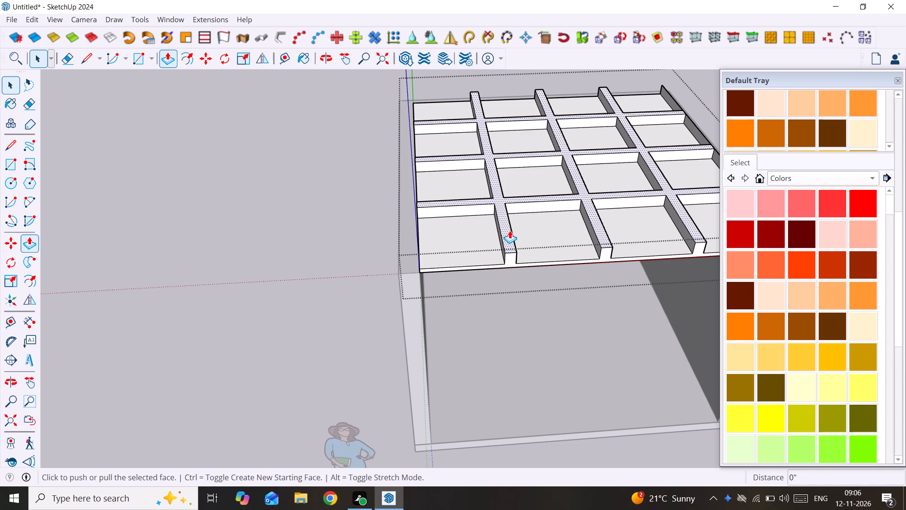
{"action": "left_click", "coordinate": [510, 230]}
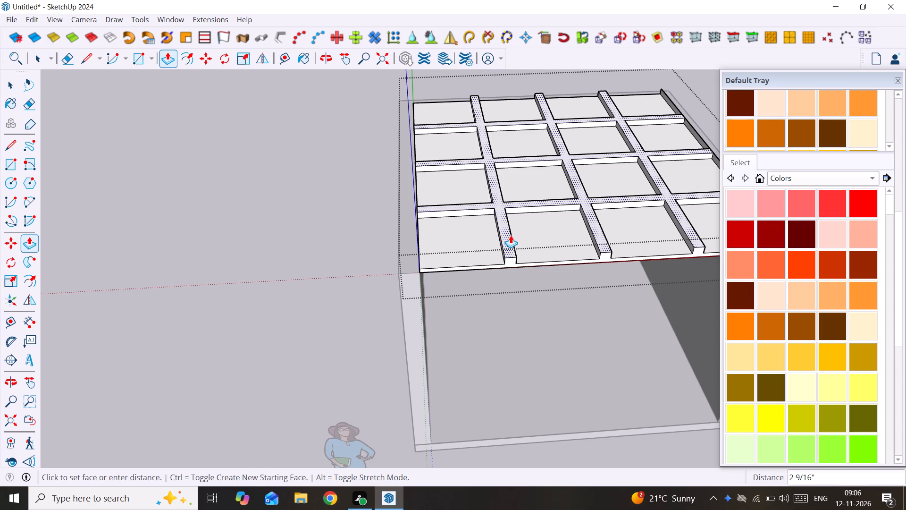
{"action": "key", "text": "3"}
{"action": "key", "text": "shift+quotedbl"}
{"action": "key", "text": "Return"}
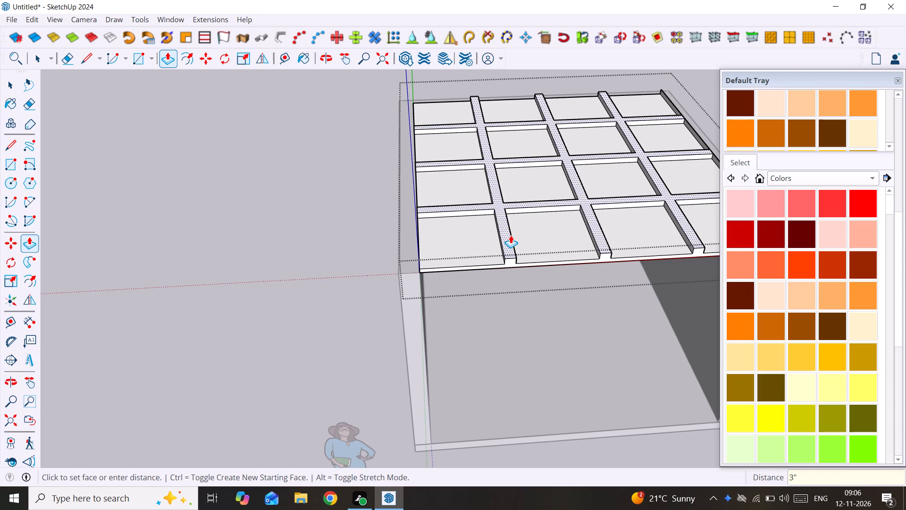
{"action": "key", "text": "space"}
{"action": "left_click", "coordinate": [284, 167]}
{"action": "scroll", "coordinate": [277, 130], "scroll_direction": "down", "scroll_amount": 4}
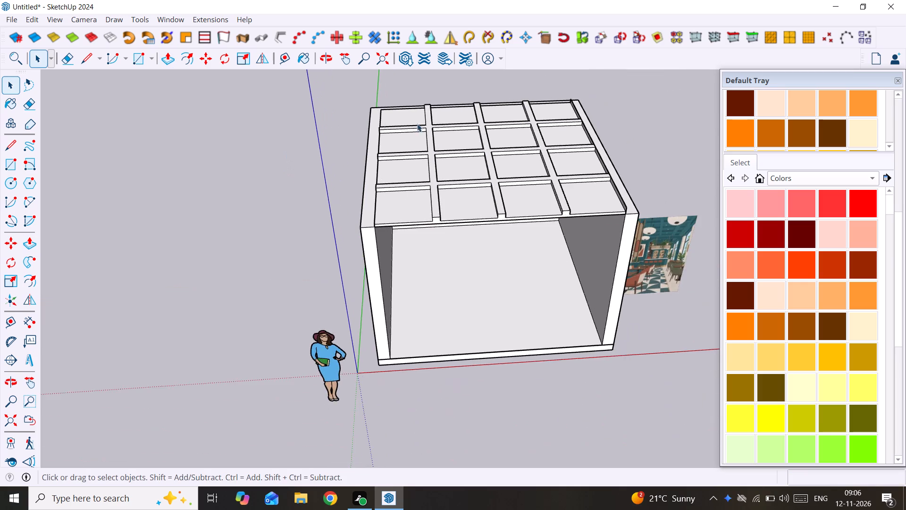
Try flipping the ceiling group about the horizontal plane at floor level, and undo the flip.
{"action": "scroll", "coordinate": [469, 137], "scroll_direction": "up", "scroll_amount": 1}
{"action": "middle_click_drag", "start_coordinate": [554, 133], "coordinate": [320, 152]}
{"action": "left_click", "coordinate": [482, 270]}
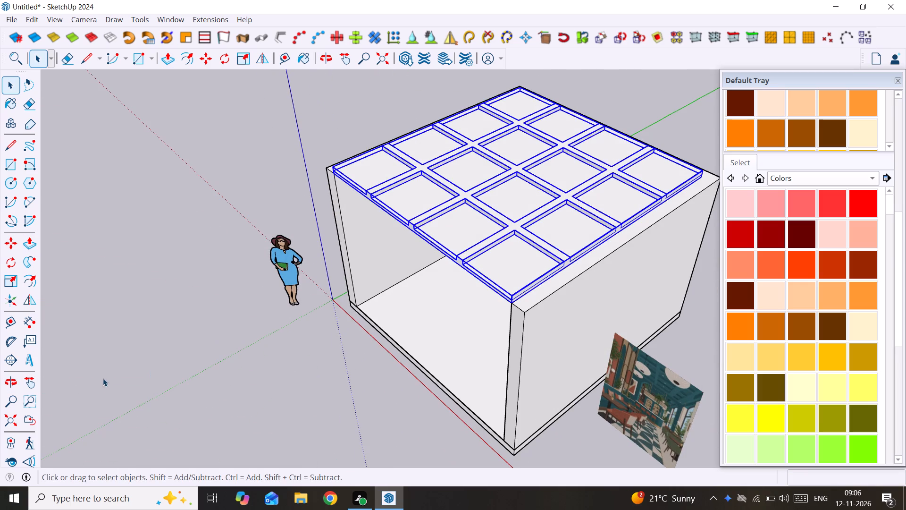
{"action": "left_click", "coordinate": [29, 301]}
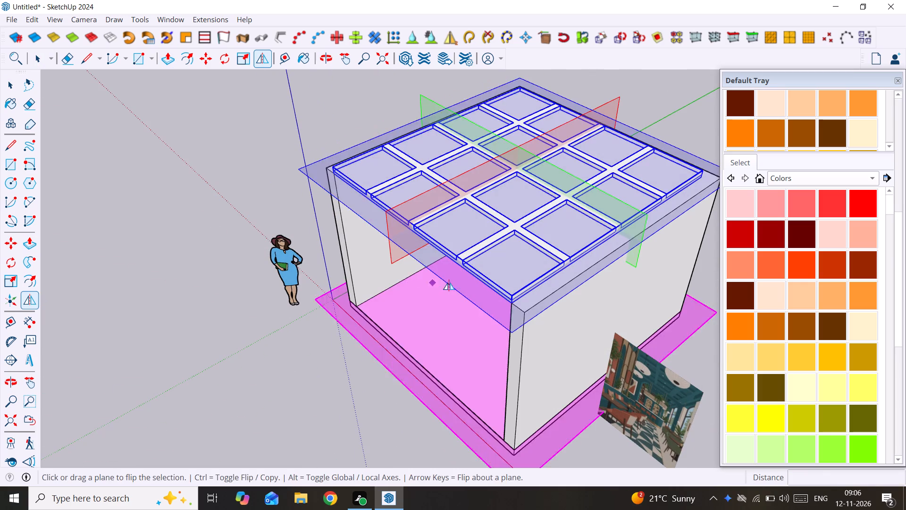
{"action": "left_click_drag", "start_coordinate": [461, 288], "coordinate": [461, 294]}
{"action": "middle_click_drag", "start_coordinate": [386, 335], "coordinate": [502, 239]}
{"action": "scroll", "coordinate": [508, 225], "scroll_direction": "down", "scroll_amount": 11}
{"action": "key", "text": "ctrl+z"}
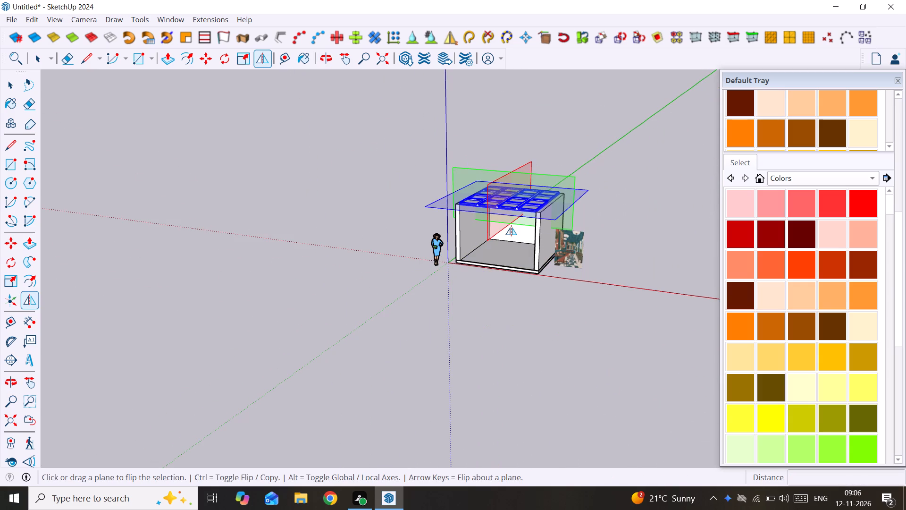
Flip the ceiling group about its own horizontal plane at ceiling height so the beams face down into the room.
{"action": "scroll", "coordinate": [513, 222], "scroll_direction": "up", "scroll_amount": 3}
{"action": "scroll", "coordinate": [559, 186], "scroll_direction": "up", "scroll_amount": 2}
{"action": "middle_click_drag", "start_coordinate": [552, 206], "coordinate": [508, 251]}
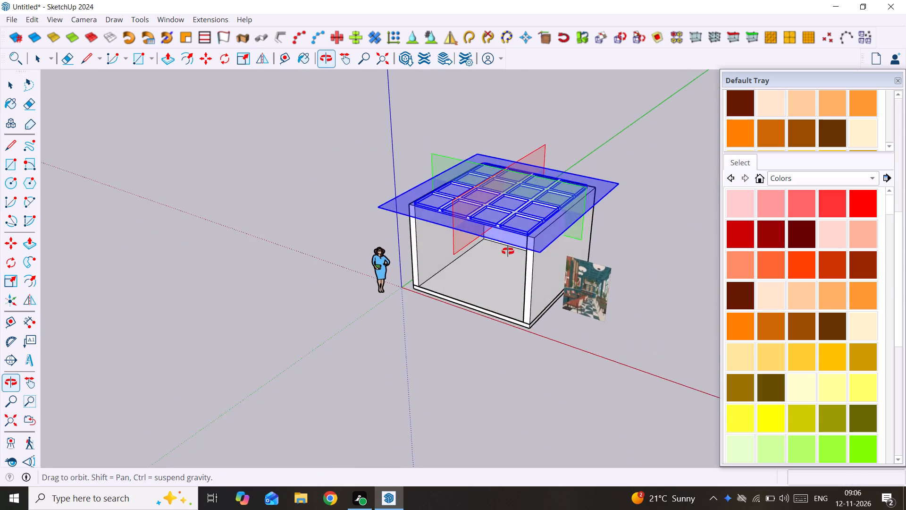
{"action": "middle_click_drag", "start_coordinate": [508, 251], "coordinate": [505, 254]}
{"action": "left_click", "coordinate": [511, 241]}
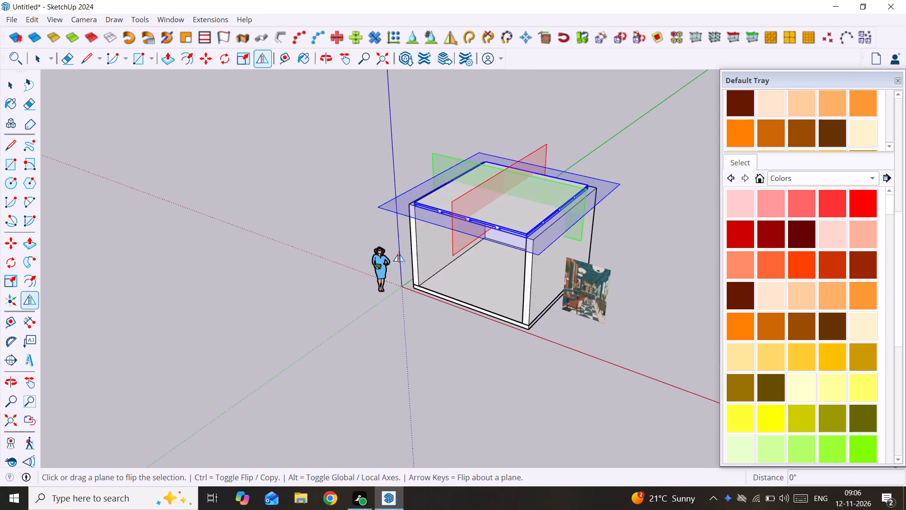
{"action": "middle_click_drag", "start_coordinate": [399, 254], "coordinate": [519, 234]}
{"action": "key", "text": "space"}
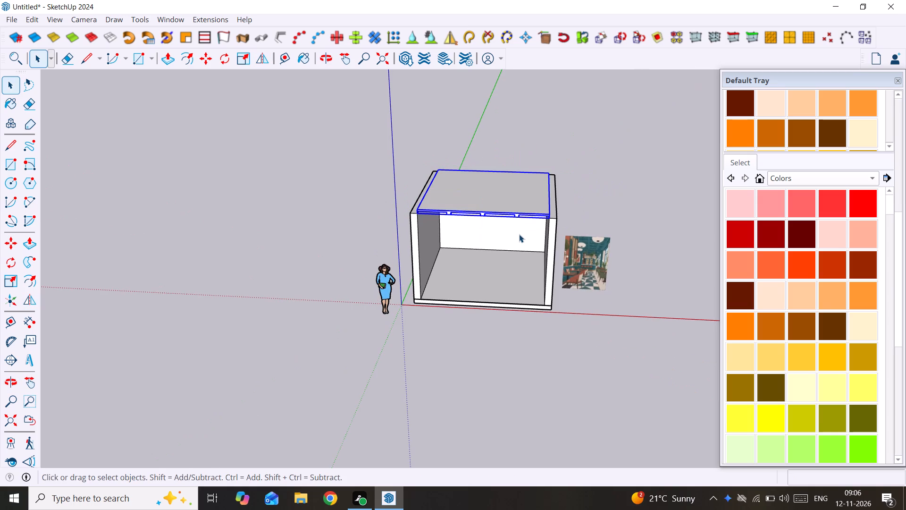
Move the ceiling group down 5" from its upper corner so its top sits flush with the wall tops.
{"action": "scroll", "coordinate": [453, 221], "scroll_direction": "up", "scroll_amount": 11}
{"action": "middle_click_drag", "start_coordinate": [350, 216], "coordinate": [534, 223]}
{"action": "scroll", "coordinate": [414, 151], "scroll_direction": "down", "scroll_amount": 4}
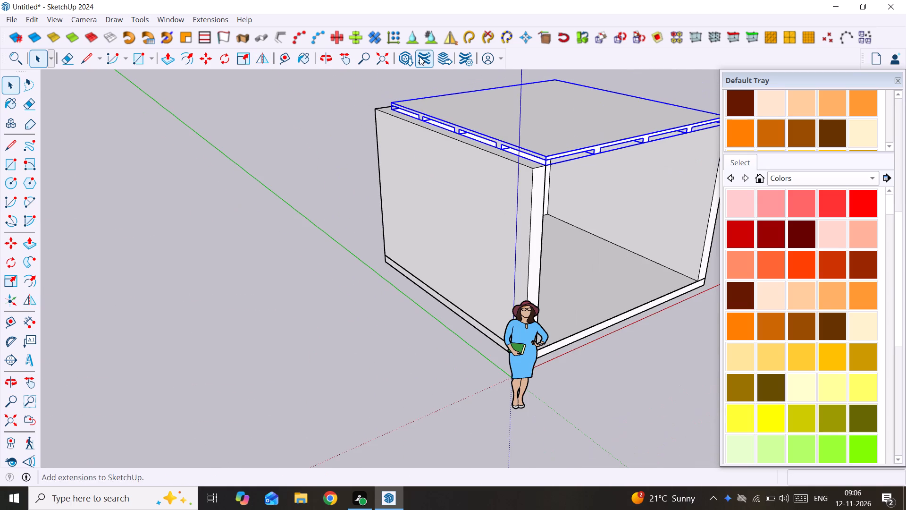
{"action": "scroll", "coordinate": [419, 57], "scroll_direction": "up", "scroll_amount": 4}
{"action": "scroll", "coordinate": [393, 109], "scroll_direction": "up", "scroll_amount": 2}
{"action": "scroll", "coordinate": [393, 109], "scroll_direction": "down", "scroll_amount": 2}
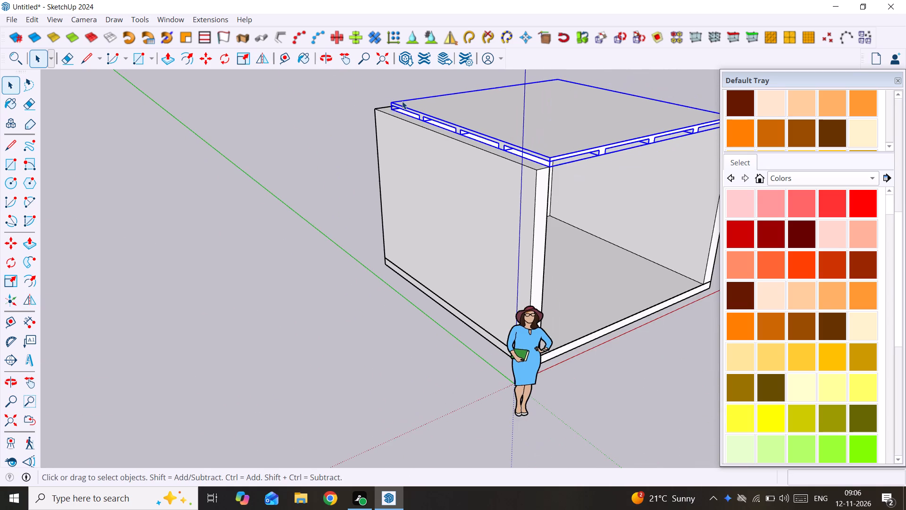
{"action": "scroll", "coordinate": [402, 101], "scroll_direction": "down", "scroll_amount": 3}
{"action": "middle_click_drag", "start_coordinate": [405, 111], "coordinate": [411, 145]}
{"action": "scroll", "coordinate": [410, 143], "scroll_direction": "up", "scroll_amount": 5}
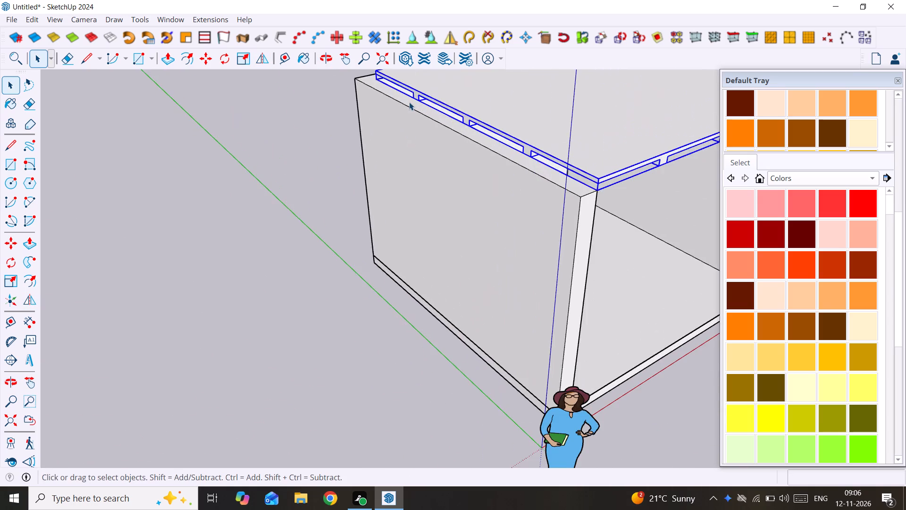
{"action": "scroll", "coordinate": [409, 102], "scroll_direction": "up", "scroll_amount": 1}
{"action": "scroll", "coordinate": [409, 102], "scroll_direction": "down", "scroll_amount": 4}
{"action": "scroll", "coordinate": [354, 92], "scroll_direction": "up", "scroll_amount": 4}
{"action": "middle_click_drag", "start_coordinate": [283, 91], "coordinate": [316, 104]}
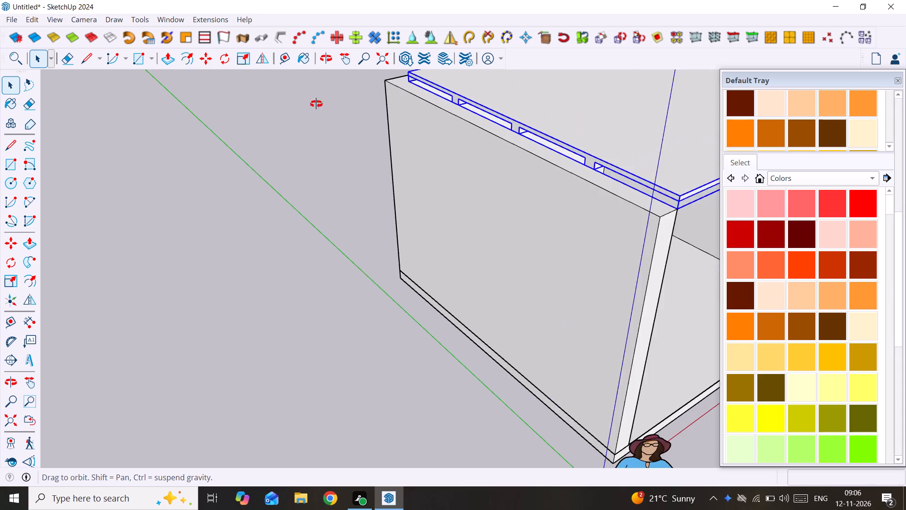
{"action": "middle_click_drag", "start_coordinate": [316, 104], "coordinate": [624, 130]}
{"action": "scroll", "coordinate": [297, 142], "scroll_direction": "up", "scroll_amount": 5}
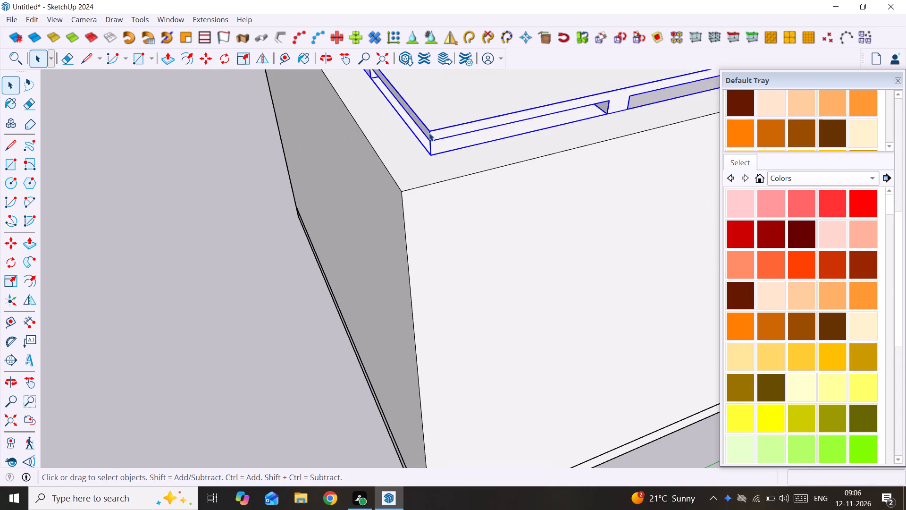
{"action": "key", "text": "m"}
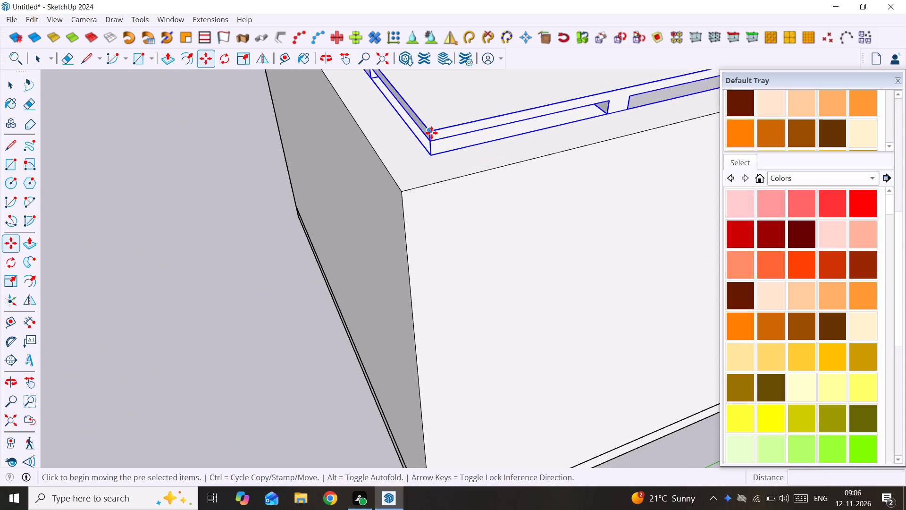
{"action": "left_click", "coordinate": [431, 132]}
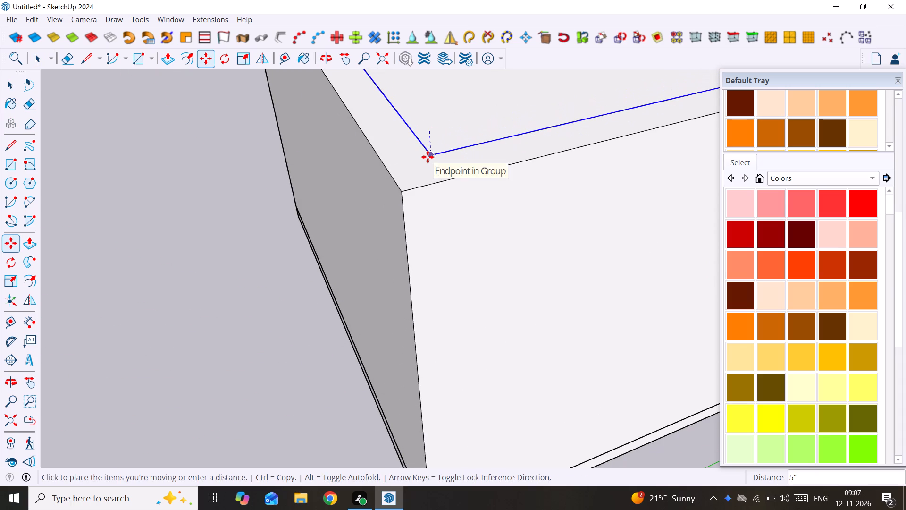
{"action": "left_click", "coordinate": [428, 157]}
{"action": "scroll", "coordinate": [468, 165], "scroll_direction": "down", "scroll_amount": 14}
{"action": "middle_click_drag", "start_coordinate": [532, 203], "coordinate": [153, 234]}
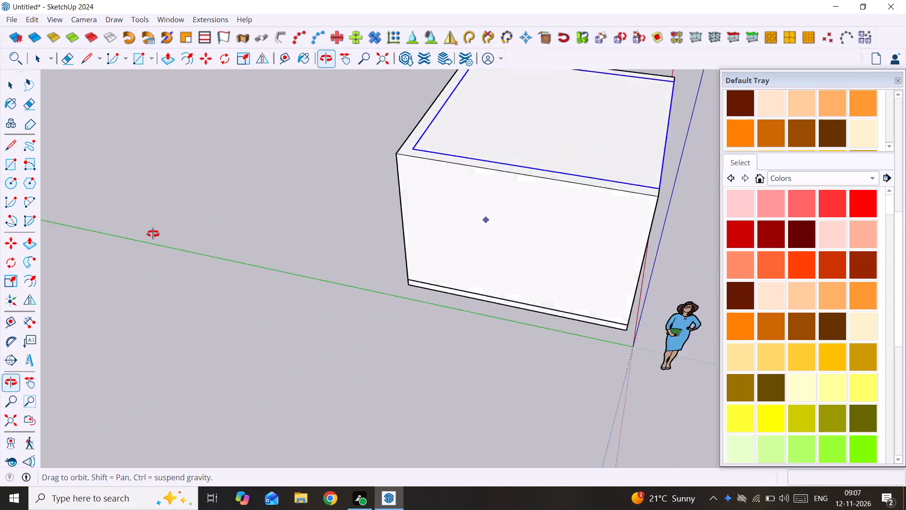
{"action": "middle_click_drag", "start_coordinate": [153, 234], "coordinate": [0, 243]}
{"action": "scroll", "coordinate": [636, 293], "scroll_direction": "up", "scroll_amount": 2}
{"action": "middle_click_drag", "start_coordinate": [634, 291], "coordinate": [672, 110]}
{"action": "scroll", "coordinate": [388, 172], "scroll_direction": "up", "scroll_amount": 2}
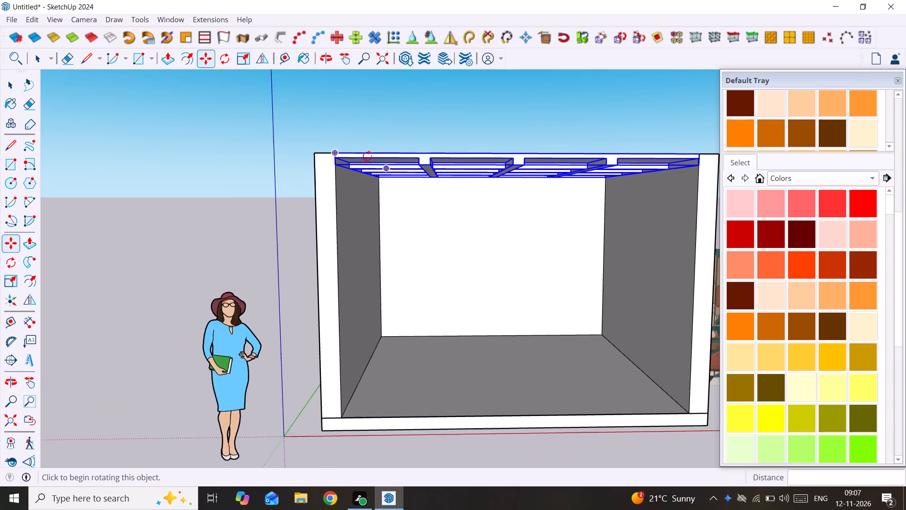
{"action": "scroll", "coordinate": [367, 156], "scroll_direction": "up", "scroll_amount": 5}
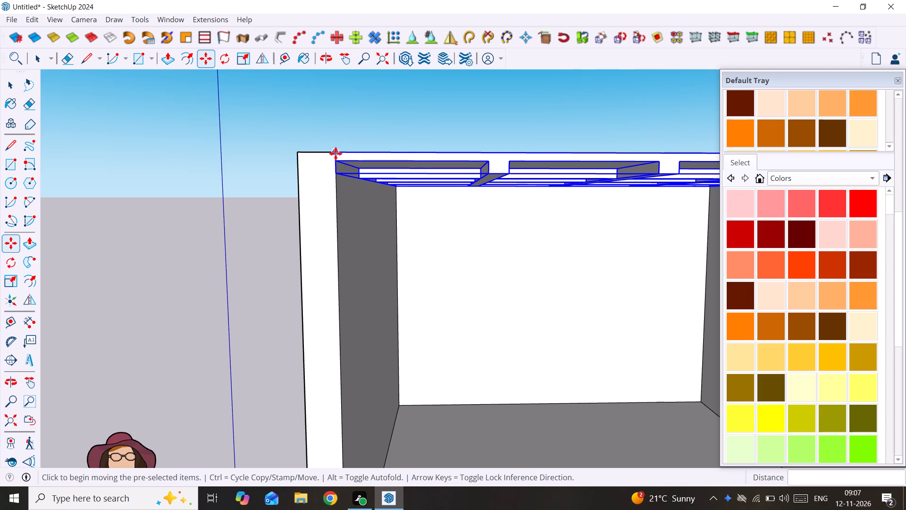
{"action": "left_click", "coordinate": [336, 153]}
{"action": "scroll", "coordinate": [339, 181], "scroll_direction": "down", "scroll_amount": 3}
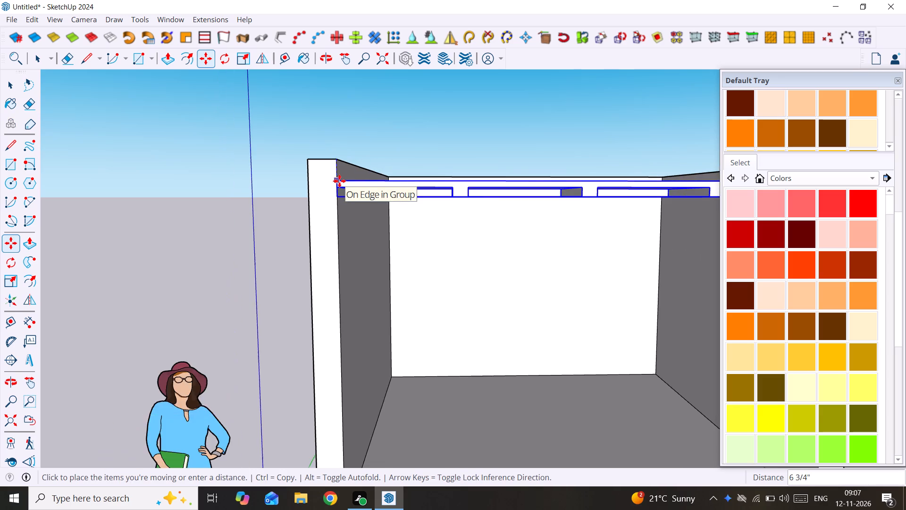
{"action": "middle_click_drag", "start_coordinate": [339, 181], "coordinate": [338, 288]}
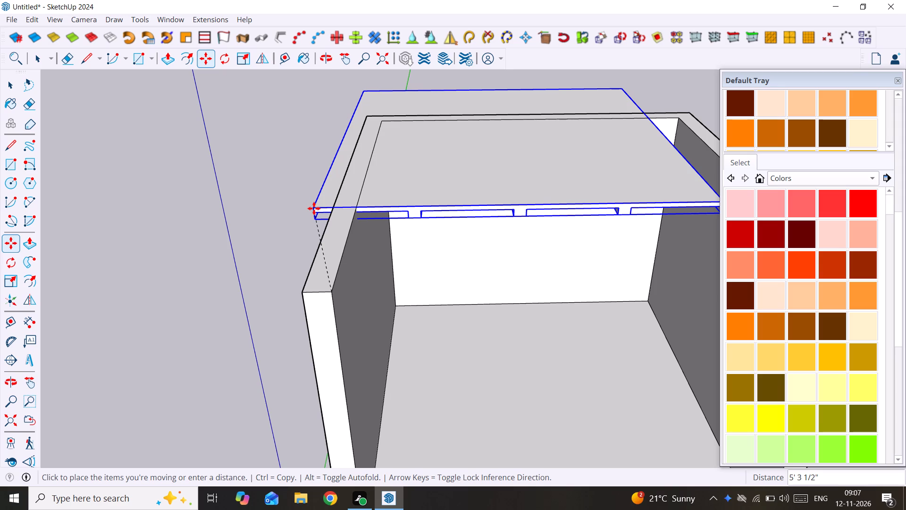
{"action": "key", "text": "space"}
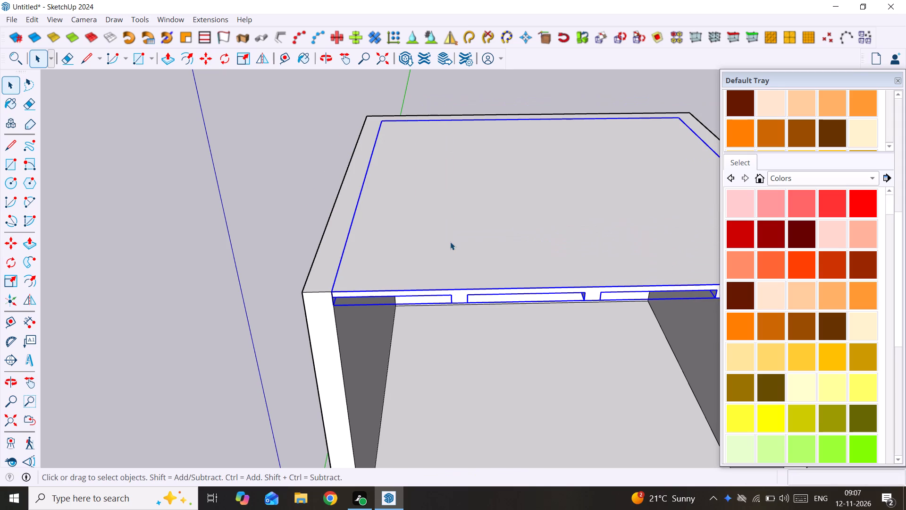
Move the ceiling group straight down 6" from its front top corner, between the walls.
{"action": "scroll", "coordinate": [379, 170], "scroll_direction": "up", "scroll_amount": 3}
{"action": "middle_click_drag", "start_coordinate": [366, 162], "coordinate": [342, 83]}
{"action": "scroll", "coordinate": [343, 82], "scroll_direction": "down", "scroll_amount": 4}
{"action": "scroll", "coordinate": [298, 98], "scroll_direction": "up", "scroll_amount": 1}
{"action": "scroll", "coordinate": [298, 98], "scroll_direction": "down", "scroll_amount": 2}
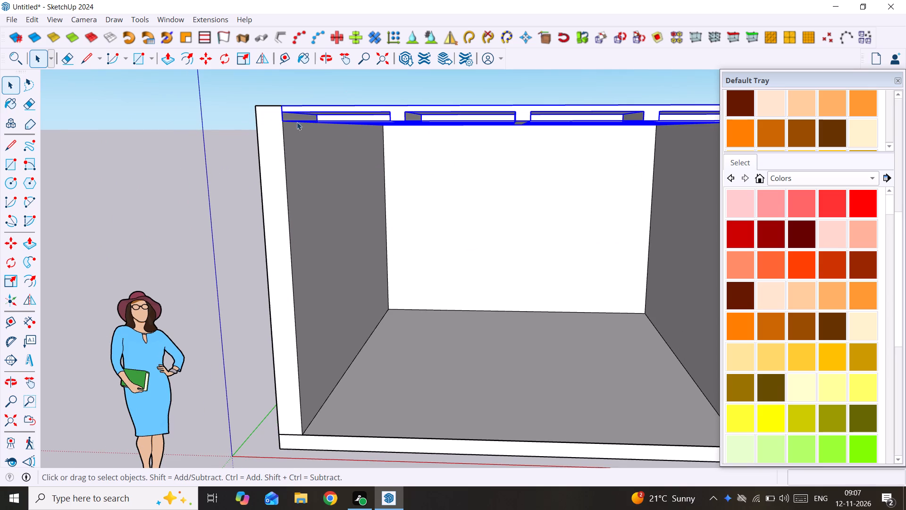
{"action": "scroll", "coordinate": [292, 104], "scroll_direction": "down", "scroll_amount": 7}
{"action": "scroll", "coordinate": [292, 100], "scroll_direction": "up", "scroll_amount": 1}
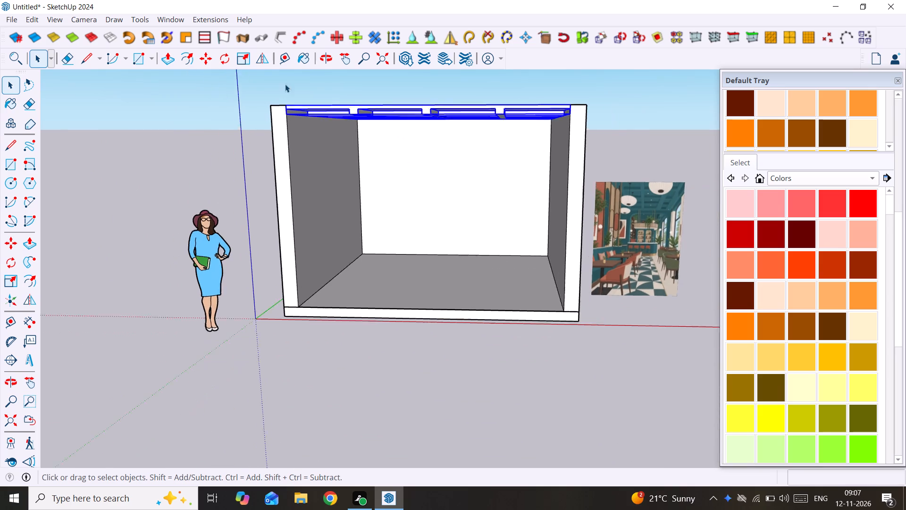
{"action": "scroll", "coordinate": [285, 84], "scroll_direction": "up", "scroll_amount": 1}
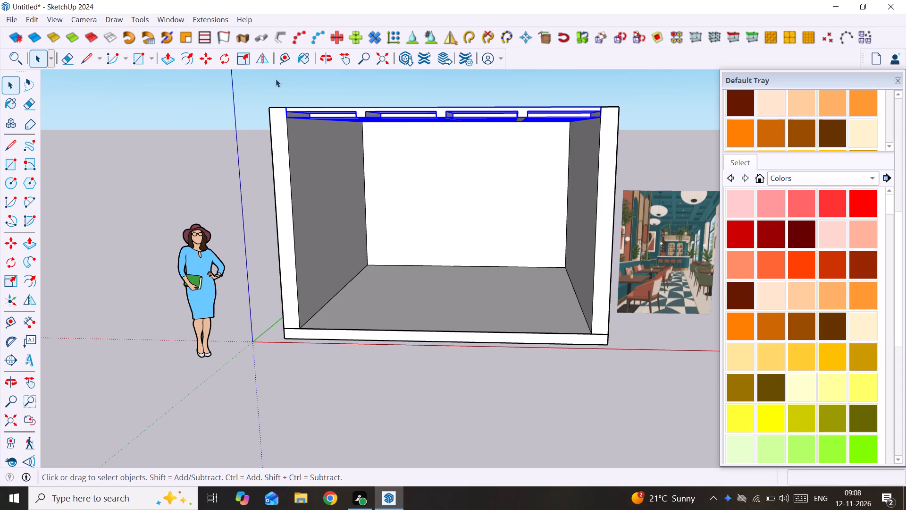
{"action": "scroll", "coordinate": [279, 113], "scroll_direction": "up", "scroll_amount": 3}
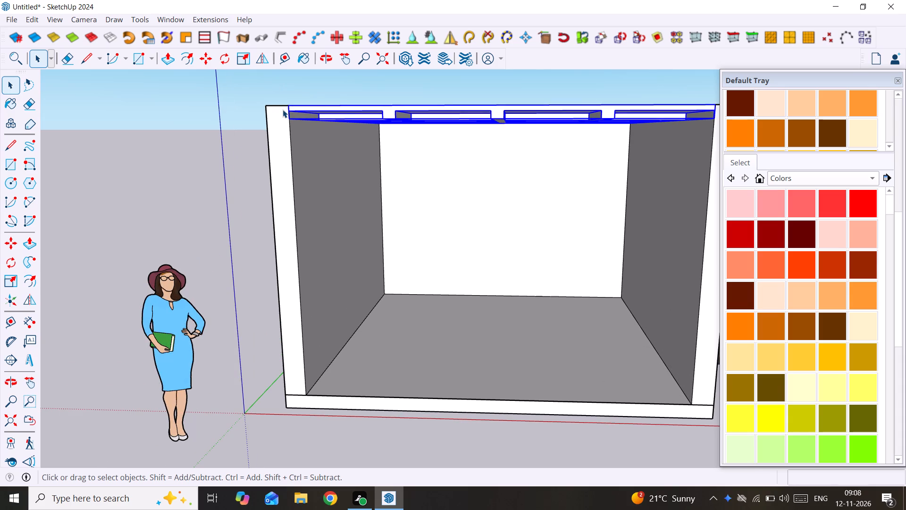
{"action": "key", "text": "m"}
{"action": "scroll", "coordinate": [285, 110], "scroll_direction": "up", "scroll_amount": 5}
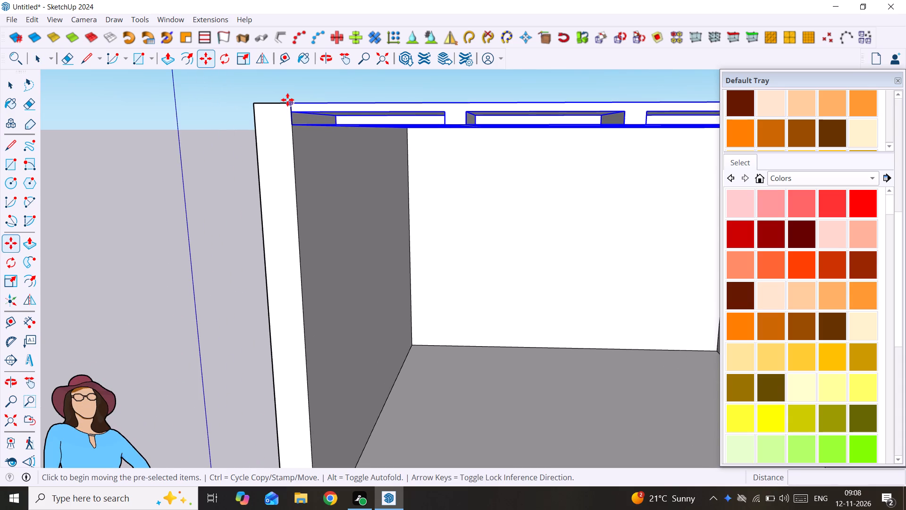
{"action": "left_click", "coordinate": [290, 102]}
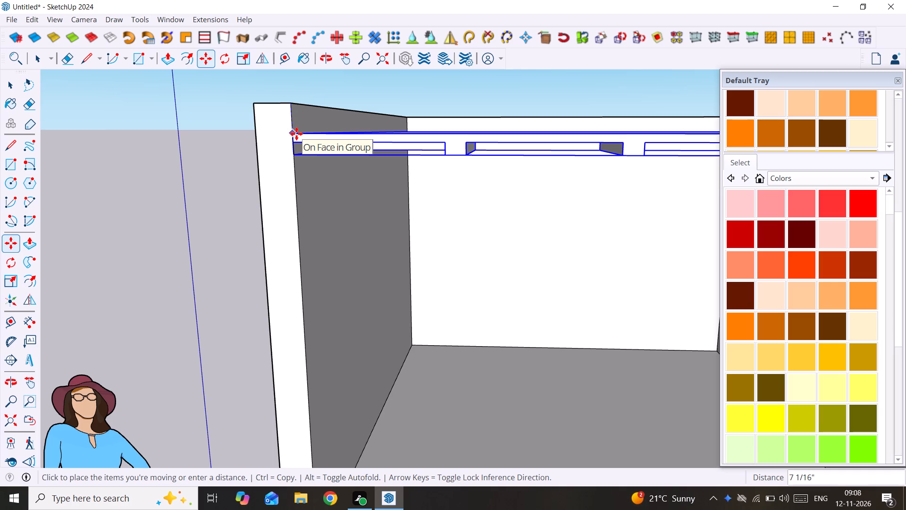
{"action": "type", "text": "6\""}
{"action": "key", "text": "Return"}
{"action": "key", "text": "space"}
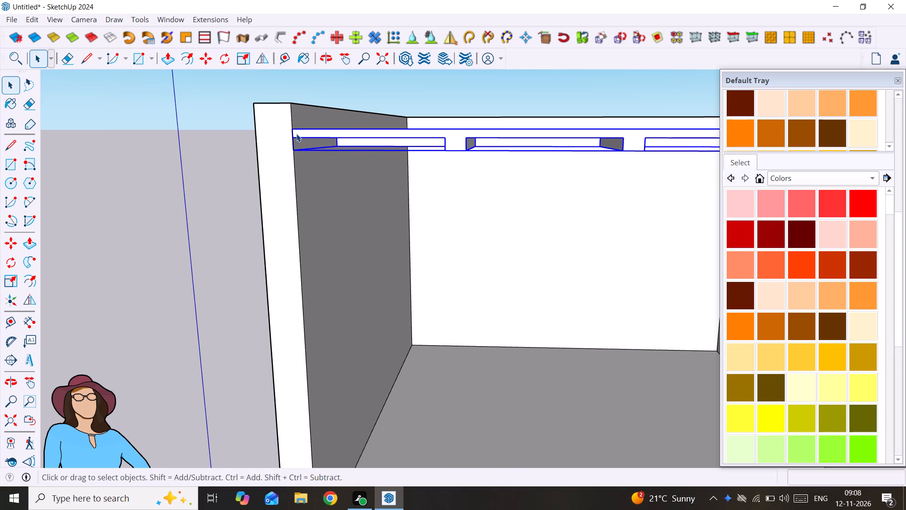
{"action": "scroll", "coordinate": [296, 134], "scroll_direction": "down", "scroll_amount": 10}
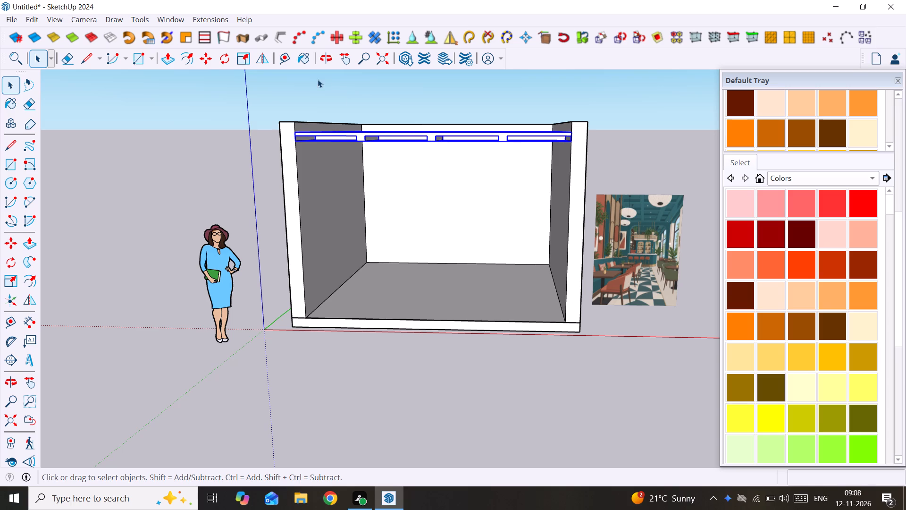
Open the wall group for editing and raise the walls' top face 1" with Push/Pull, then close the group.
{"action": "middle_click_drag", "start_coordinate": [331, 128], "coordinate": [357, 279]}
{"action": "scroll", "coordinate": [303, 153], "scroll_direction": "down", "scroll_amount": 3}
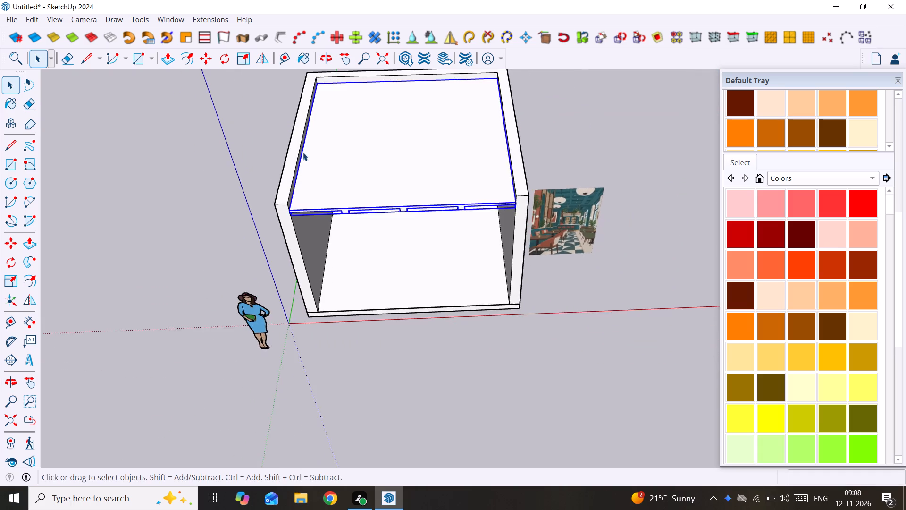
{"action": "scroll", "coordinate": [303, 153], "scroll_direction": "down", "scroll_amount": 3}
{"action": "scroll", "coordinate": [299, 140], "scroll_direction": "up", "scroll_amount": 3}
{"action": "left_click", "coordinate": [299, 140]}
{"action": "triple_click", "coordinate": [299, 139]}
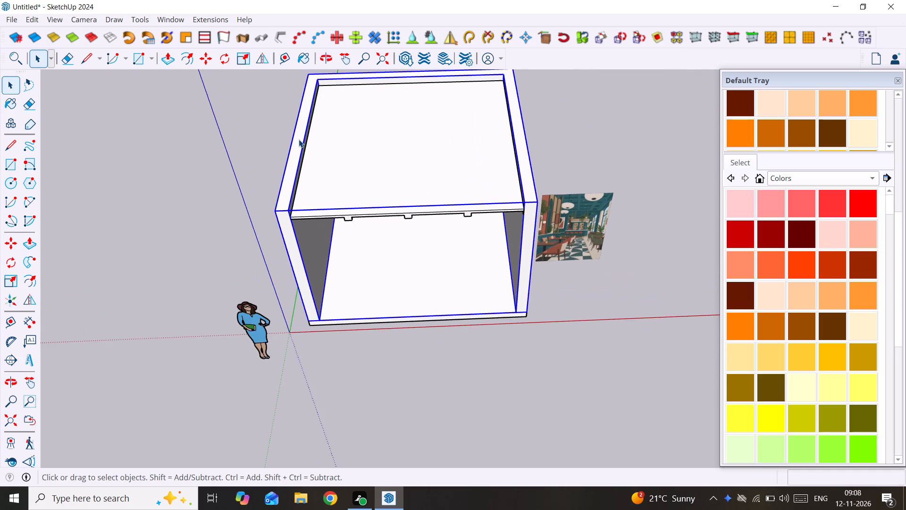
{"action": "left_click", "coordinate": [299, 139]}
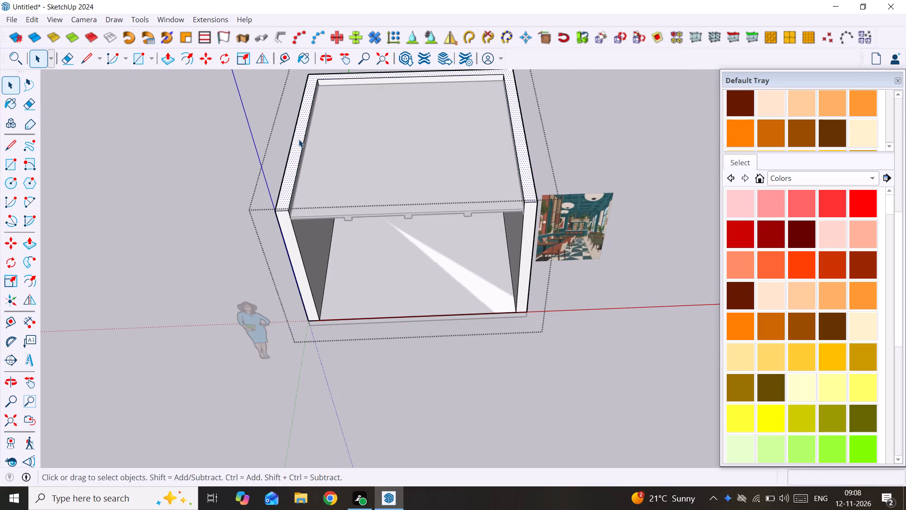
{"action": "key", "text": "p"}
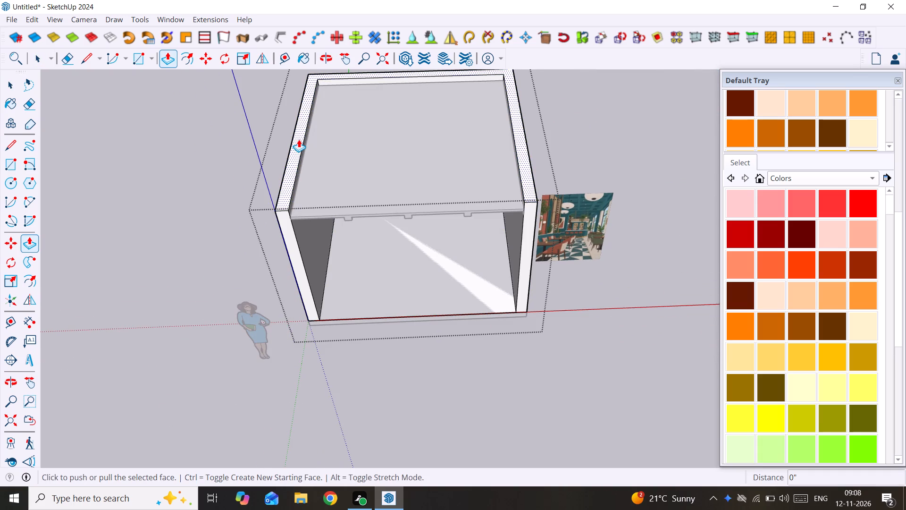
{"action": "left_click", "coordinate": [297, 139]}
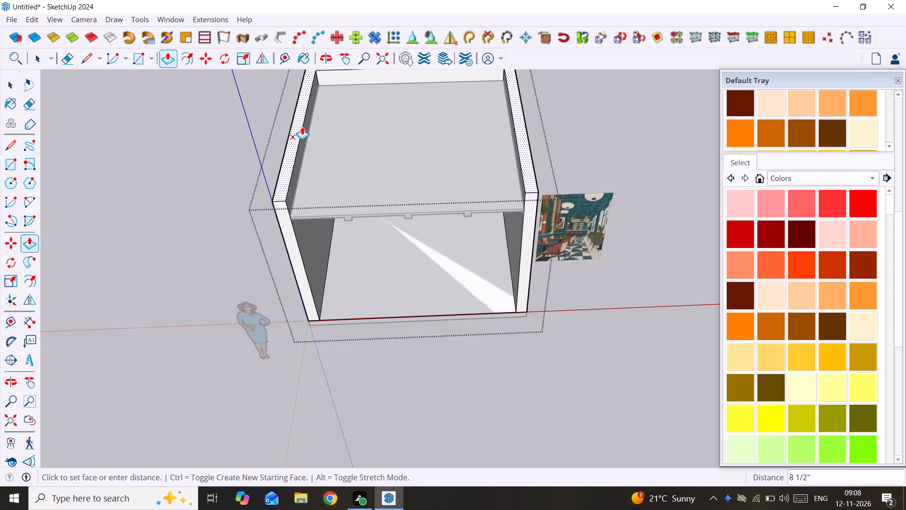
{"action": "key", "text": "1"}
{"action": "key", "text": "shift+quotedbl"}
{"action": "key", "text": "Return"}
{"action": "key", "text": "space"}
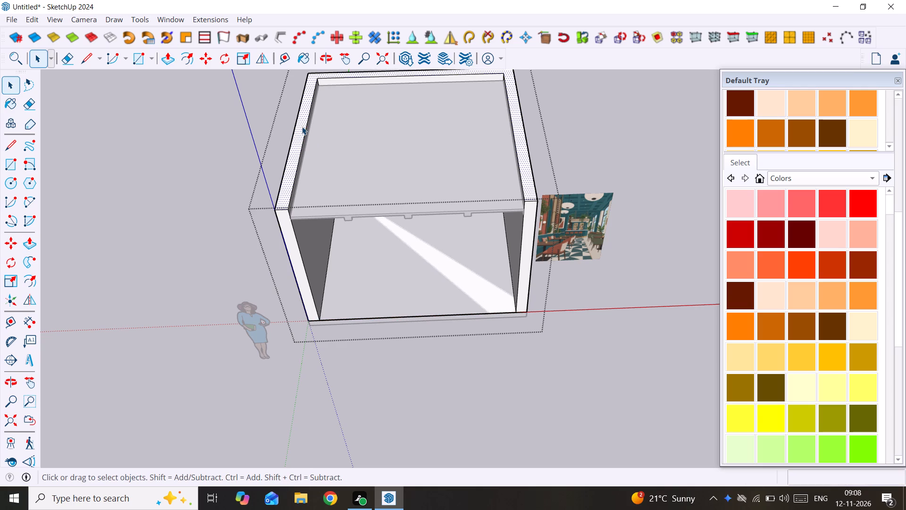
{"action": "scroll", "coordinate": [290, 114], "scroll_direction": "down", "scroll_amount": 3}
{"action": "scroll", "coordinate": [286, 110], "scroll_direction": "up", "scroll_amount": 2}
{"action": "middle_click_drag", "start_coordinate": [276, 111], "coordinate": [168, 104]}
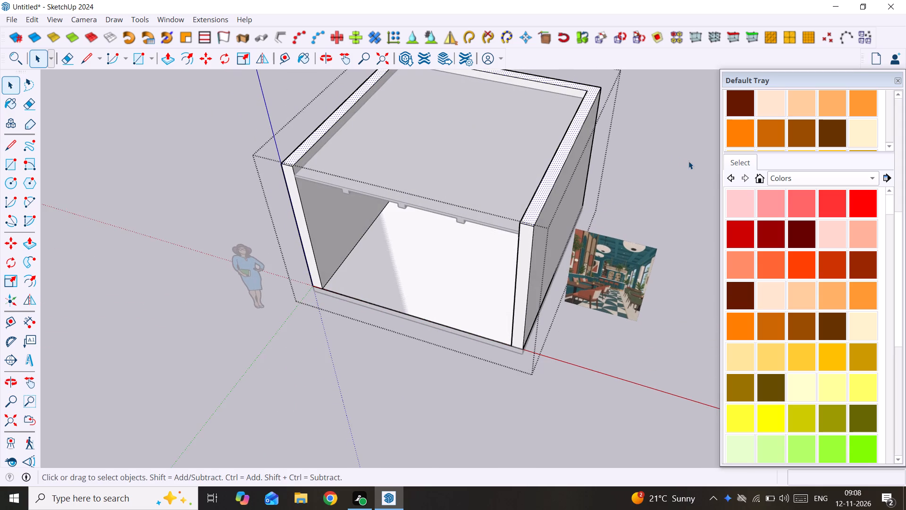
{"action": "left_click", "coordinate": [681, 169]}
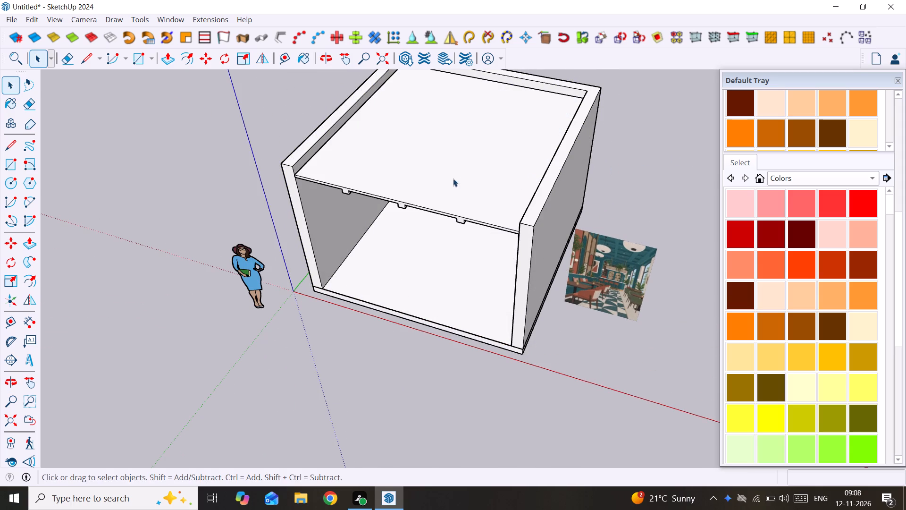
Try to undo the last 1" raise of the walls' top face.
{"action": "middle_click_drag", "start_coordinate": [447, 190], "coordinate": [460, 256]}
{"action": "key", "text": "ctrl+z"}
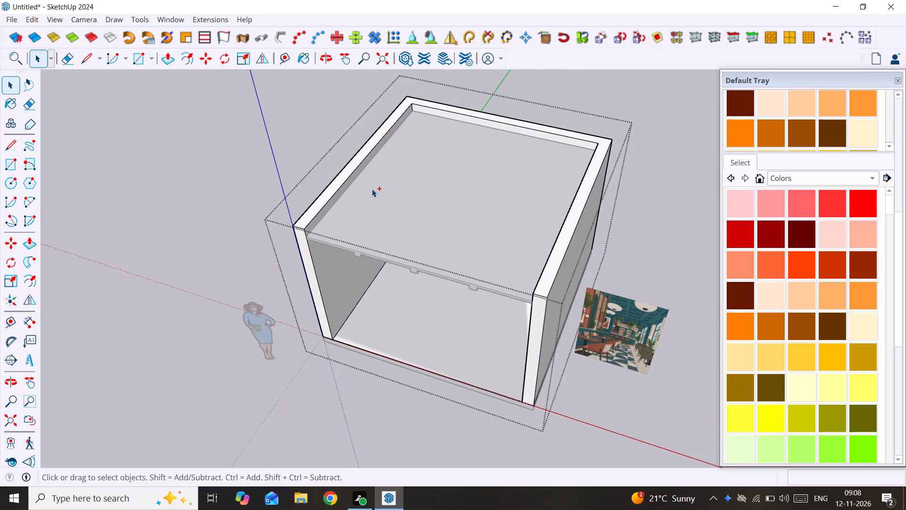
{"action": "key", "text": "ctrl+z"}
Measure the wall's height along its front outer corner edge with the Dimension tool, without placing a dimension.
{"action": "scroll", "coordinate": [318, 246], "scroll_direction": "up", "scroll_amount": 1}
{"action": "middle_click_drag", "start_coordinate": [321, 247], "coordinate": [445, 182]}
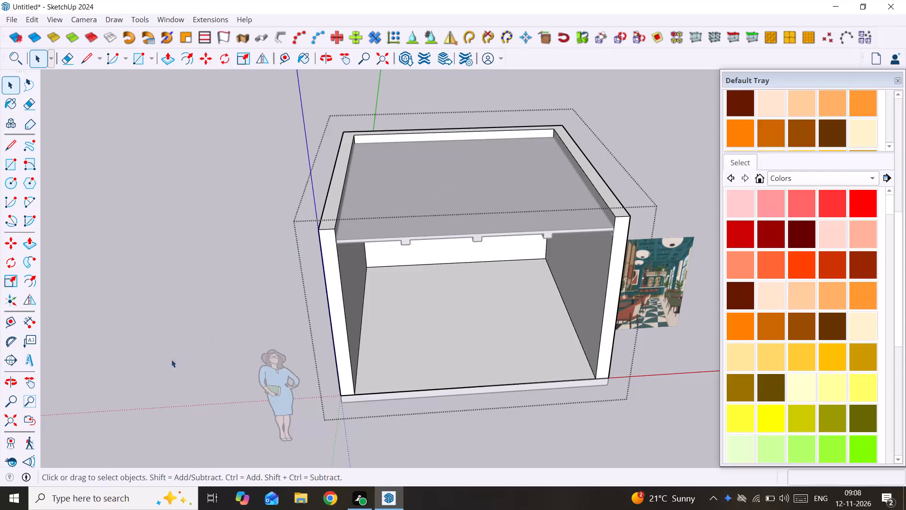
{"action": "left_click", "coordinate": [23, 323]}
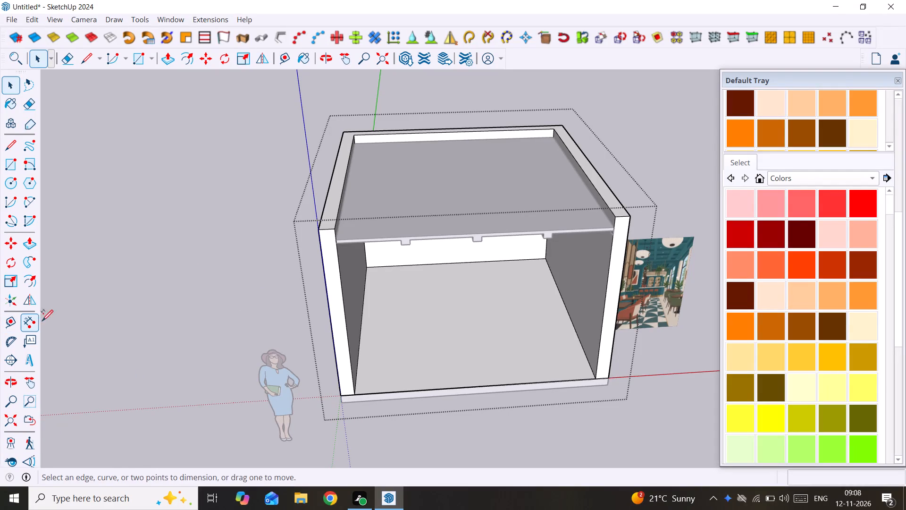
{"action": "left_click", "coordinate": [318, 228]}
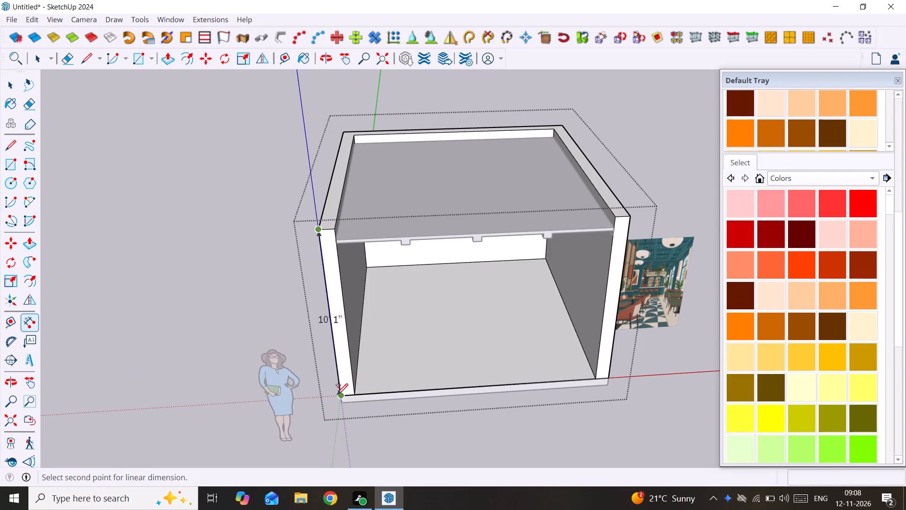
{"action": "key", "text": "space"}
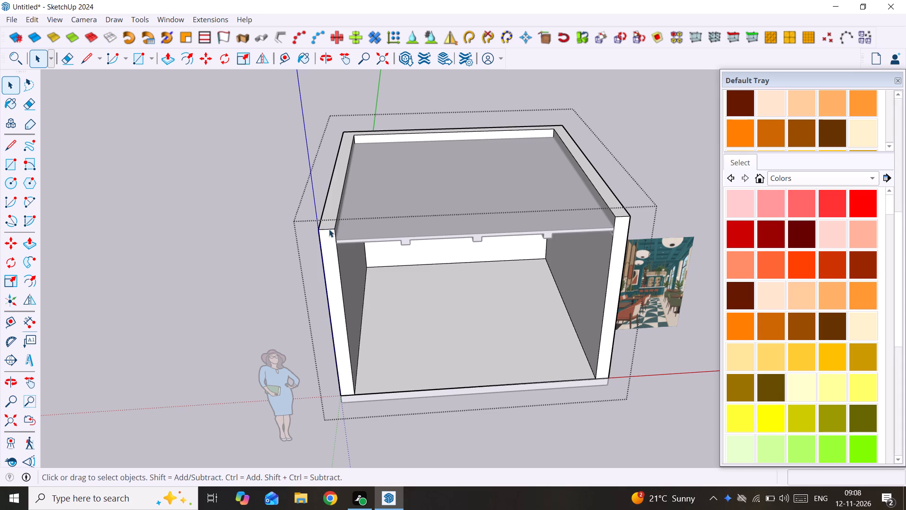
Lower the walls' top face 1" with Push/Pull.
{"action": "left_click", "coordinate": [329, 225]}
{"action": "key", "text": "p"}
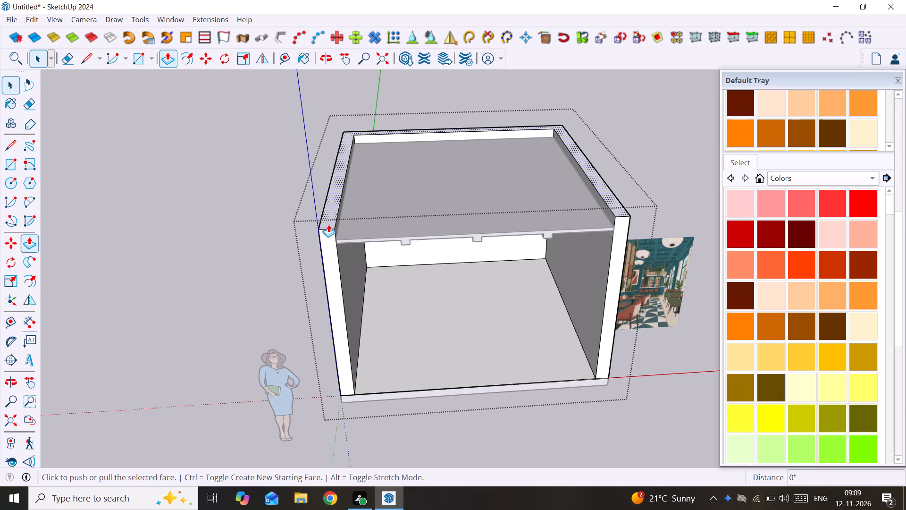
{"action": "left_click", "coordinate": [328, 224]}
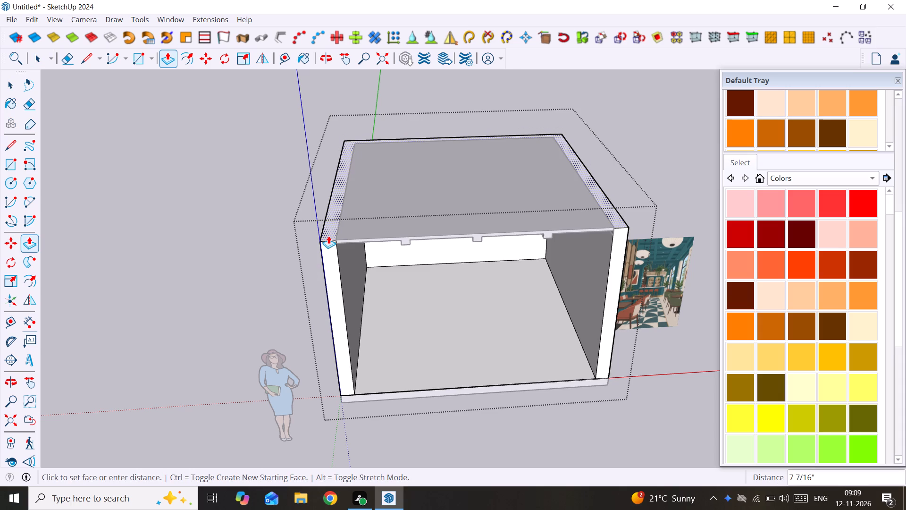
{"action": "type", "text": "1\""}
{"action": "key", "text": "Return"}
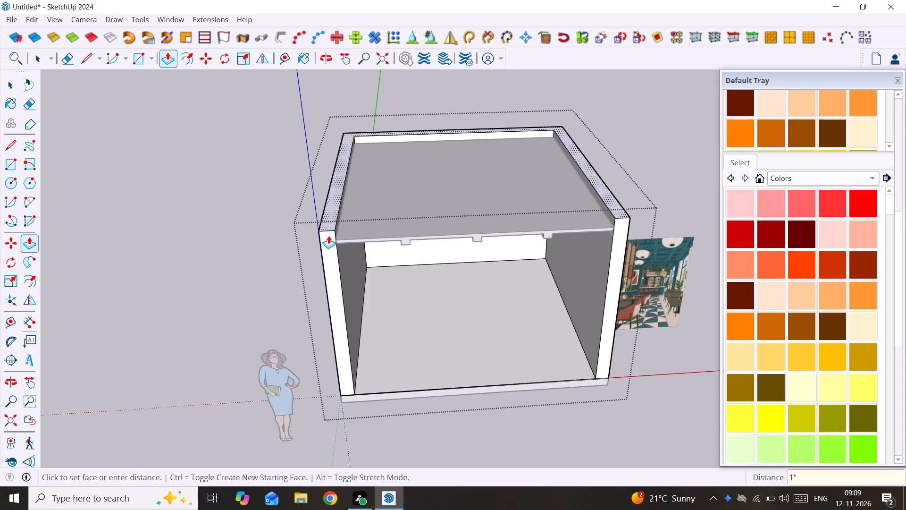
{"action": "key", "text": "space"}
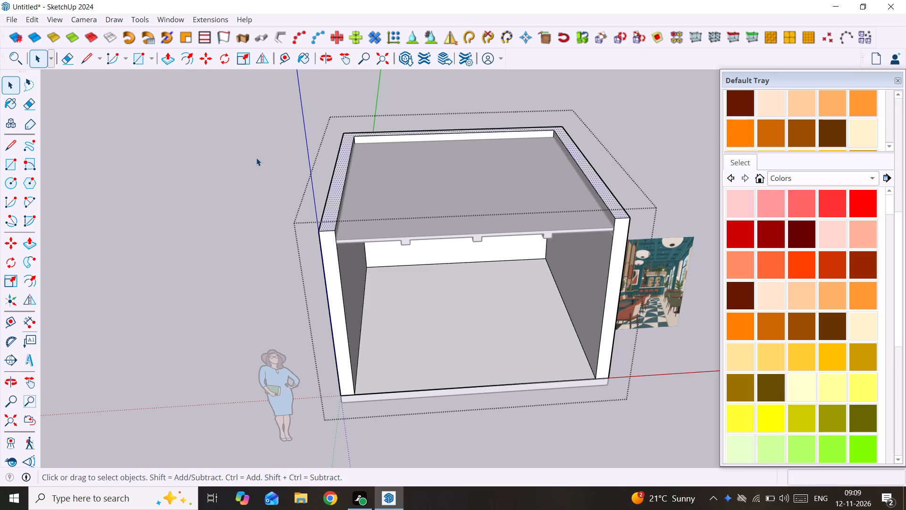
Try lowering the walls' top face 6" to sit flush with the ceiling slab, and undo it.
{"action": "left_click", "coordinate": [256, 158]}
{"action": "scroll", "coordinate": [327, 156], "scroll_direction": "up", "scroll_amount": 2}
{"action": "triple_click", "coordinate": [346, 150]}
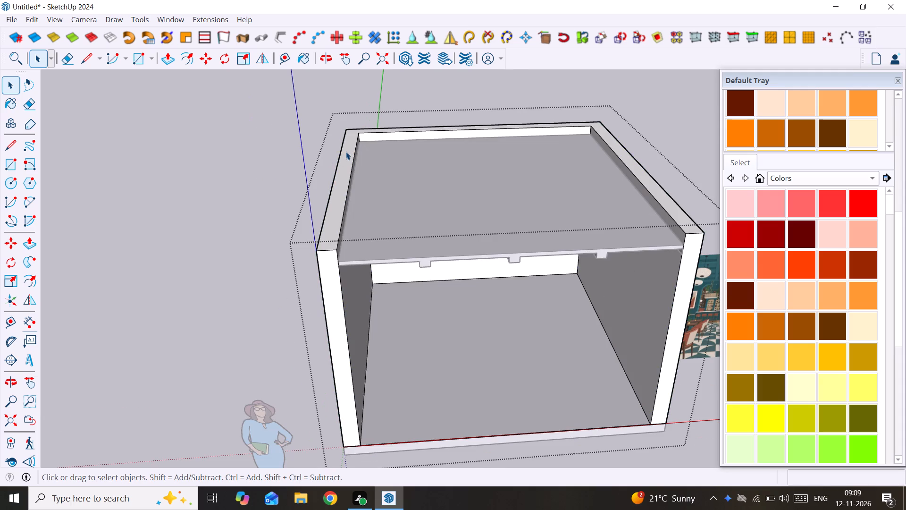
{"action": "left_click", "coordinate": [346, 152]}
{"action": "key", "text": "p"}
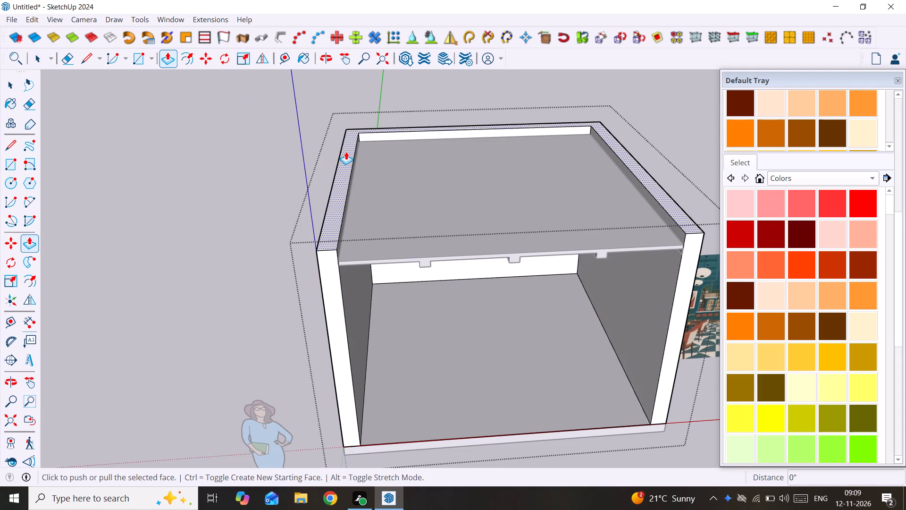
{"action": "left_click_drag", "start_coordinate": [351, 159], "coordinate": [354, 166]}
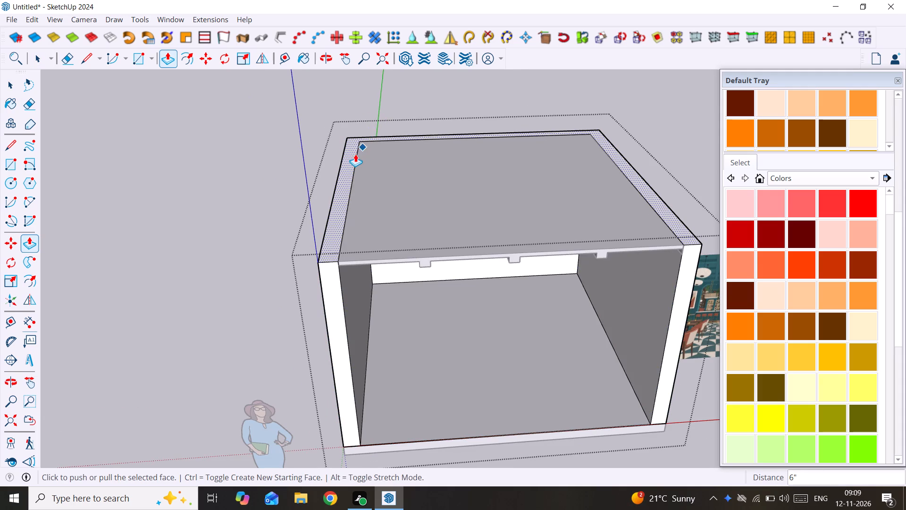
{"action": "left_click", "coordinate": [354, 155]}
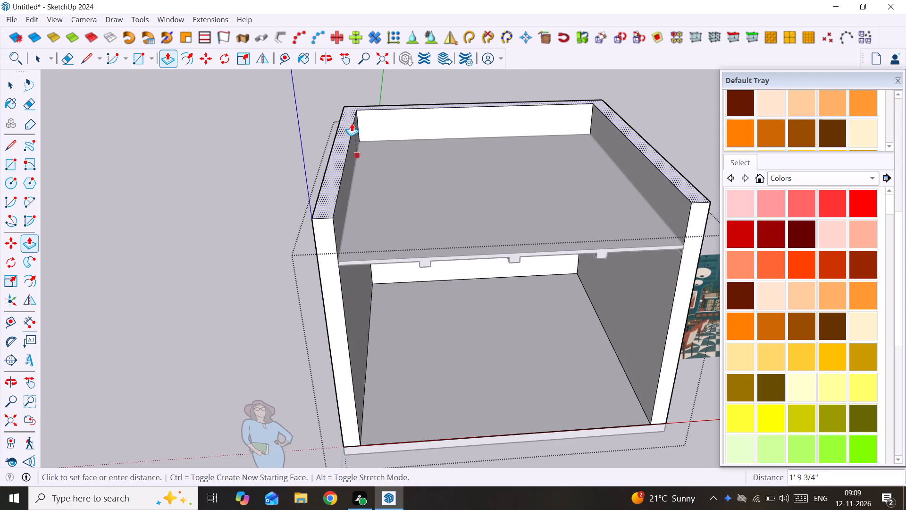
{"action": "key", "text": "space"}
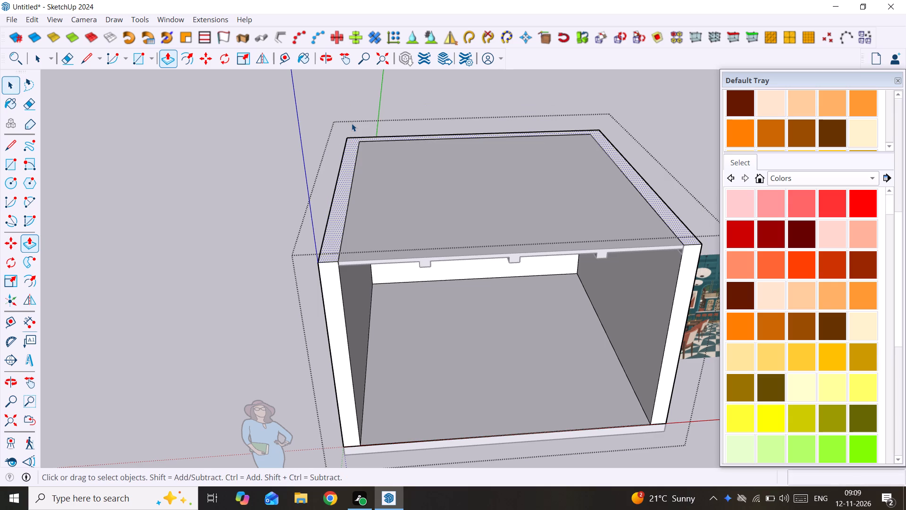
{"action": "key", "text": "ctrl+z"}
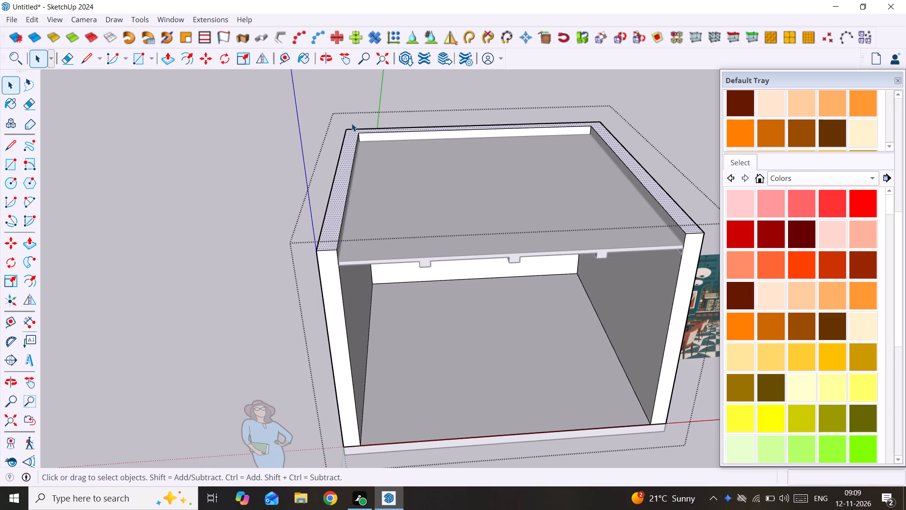
Raise the walls' top face 1' with Push/Pull and close the wall group.
{"action": "key", "text": "p"}
{"action": "left_click", "coordinate": [343, 137]}
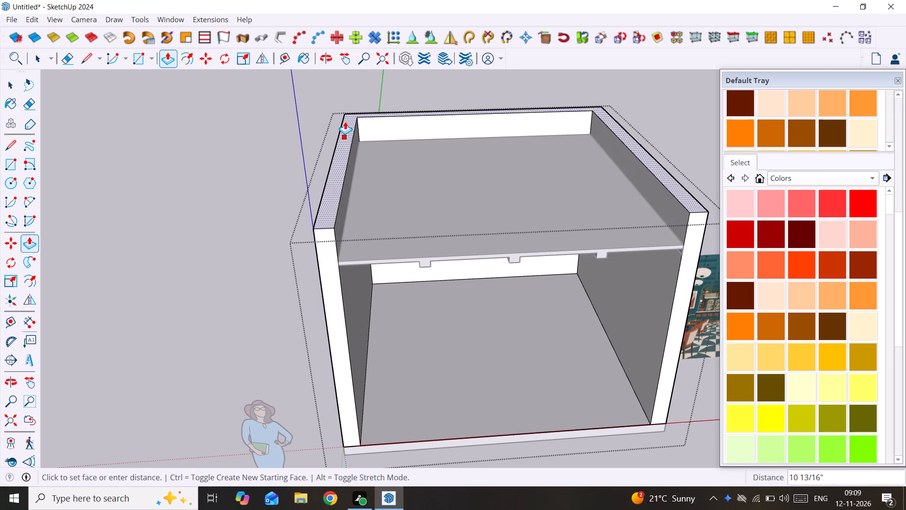
{"action": "type", "text": "1'"}
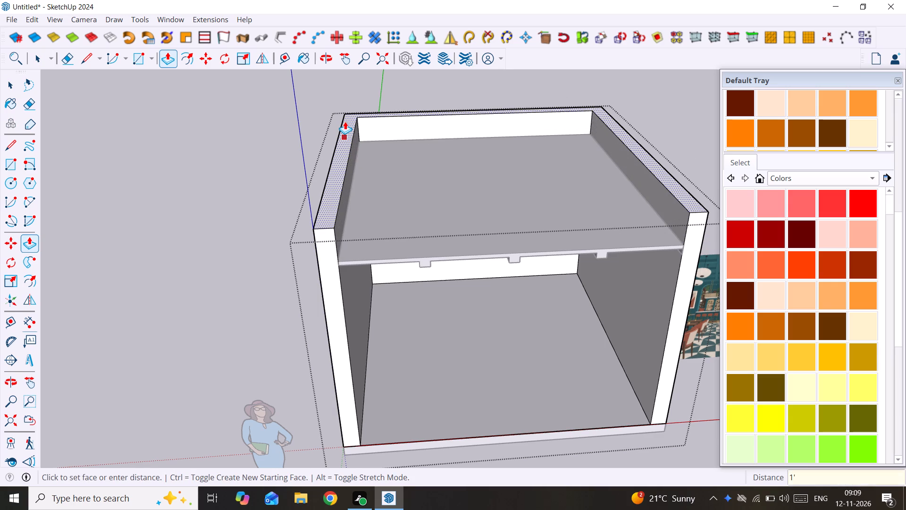
{"action": "key", "text": "Return"}
{"action": "key", "text": "space"}
{"action": "left_click", "coordinate": [274, 119]}
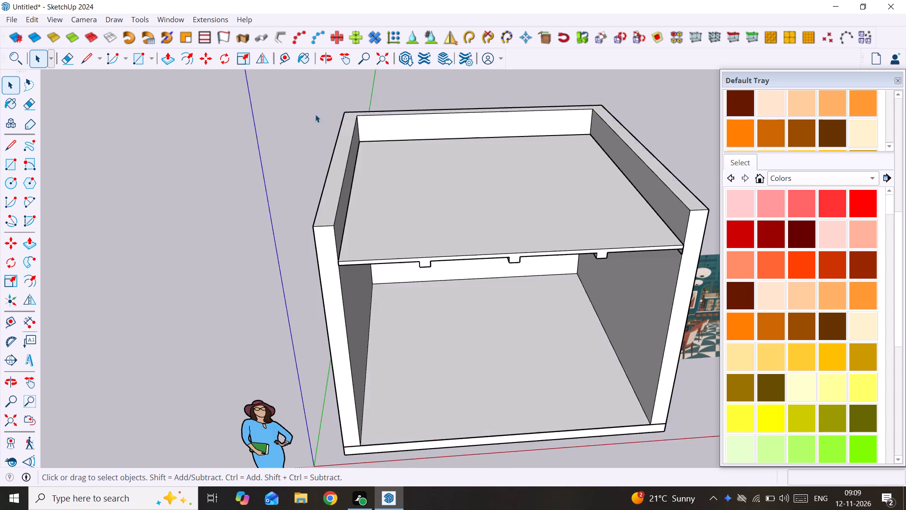
Examine the walls above the ceiling slab and the ceiling beams from both sides and from above.
{"action": "scroll", "coordinate": [428, 140], "scroll_direction": "down", "scroll_amount": 3}
{"action": "middle_click_drag", "start_coordinate": [471, 163], "coordinate": [368, 138]}
{"action": "scroll", "coordinate": [422, 203], "scroll_direction": "up", "scroll_amount": 2}
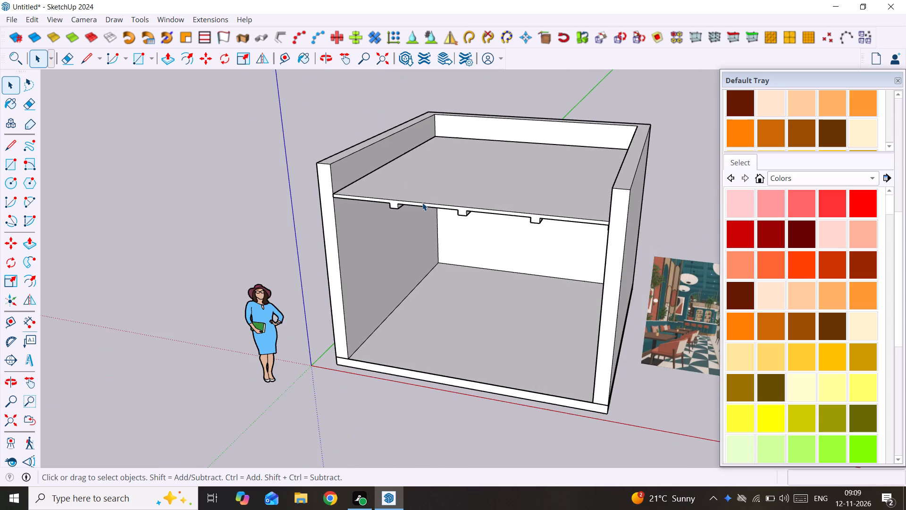
{"action": "scroll", "coordinate": [361, 161], "scroll_direction": "down", "scroll_amount": 3}
{"action": "scroll", "coordinate": [364, 161], "scroll_direction": "up", "scroll_amount": 1}
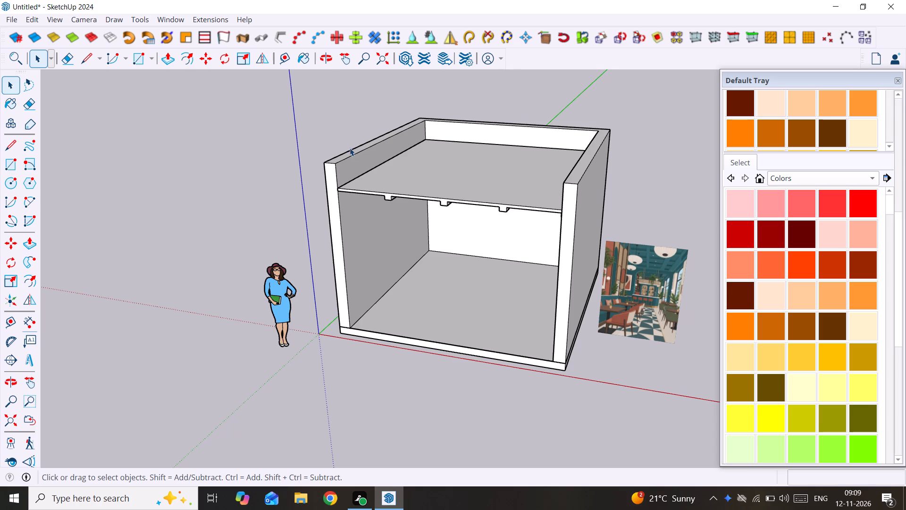
{"action": "scroll", "coordinate": [226, 182], "scroll_direction": "up", "scroll_amount": 2}
{"action": "middle_click_drag", "start_coordinate": [225, 182], "coordinate": [371, 223]}
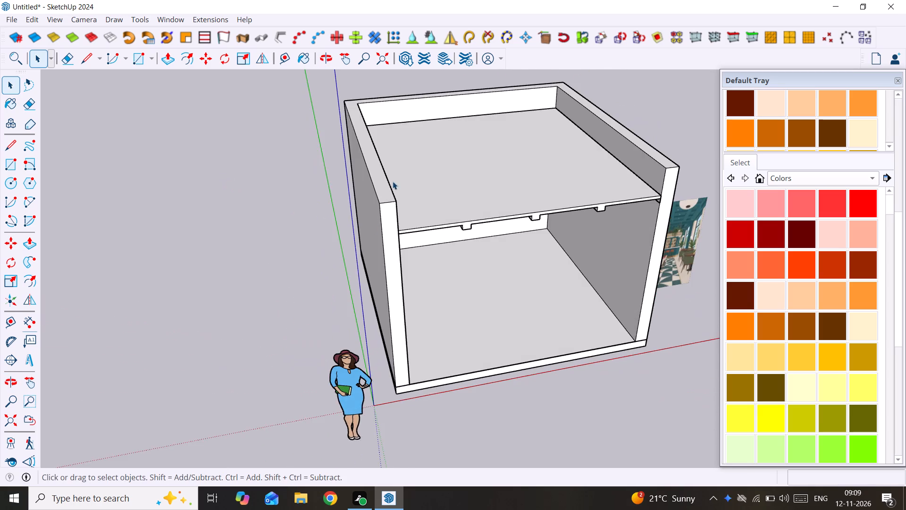
{"action": "scroll", "coordinate": [396, 175], "scroll_direction": "down", "scroll_amount": 3}
{"action": "scroll", "coordinate": [396, 175], "scroll_direction": "up", "scroll_amount": 4}
{"action": "scroll", "coordinate": [429, 161], "scroll_direction": "down", "scroll_amount": 3}
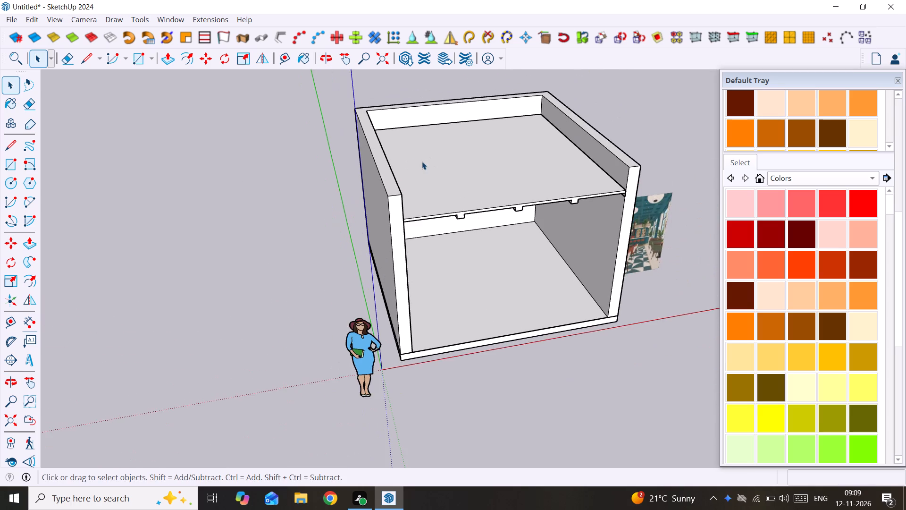
{"action": "scroll", "coordinate": [422, 161], "scroll_direction": "up", "scroll_amount": 3}
{"action": "middle_click_drag", "start_coordinate": [414, 164], "coordinate": [229, 191]}
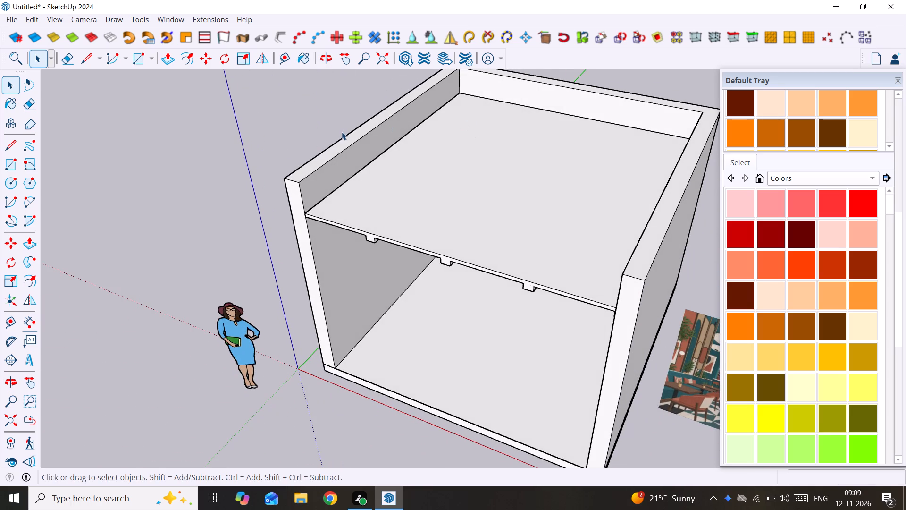
{"action": "scroll", "coordinate": [339, 130], "scroll_direction": "up", "scroll_amount": 1}
{"action": "scroll", "coordinate": [339, 130], "scroll_direction": "down", "scroll_amount": 5}
{"action": "middle_click_drag", "start_coordinate": [347, 121], "coordinate": [532, 88]}
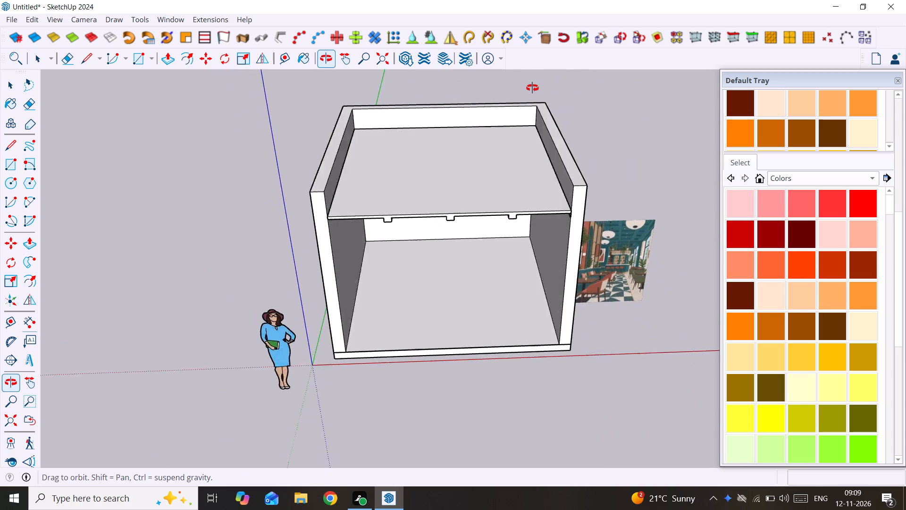
{"action": "middle_click_drag", "start_coordinate": [532, 88], "coordinate": [534, 88]}
{"action": "scroll", "coordinate": [457, 103], "scroll_direction": "up", "scroll_amount": 6}
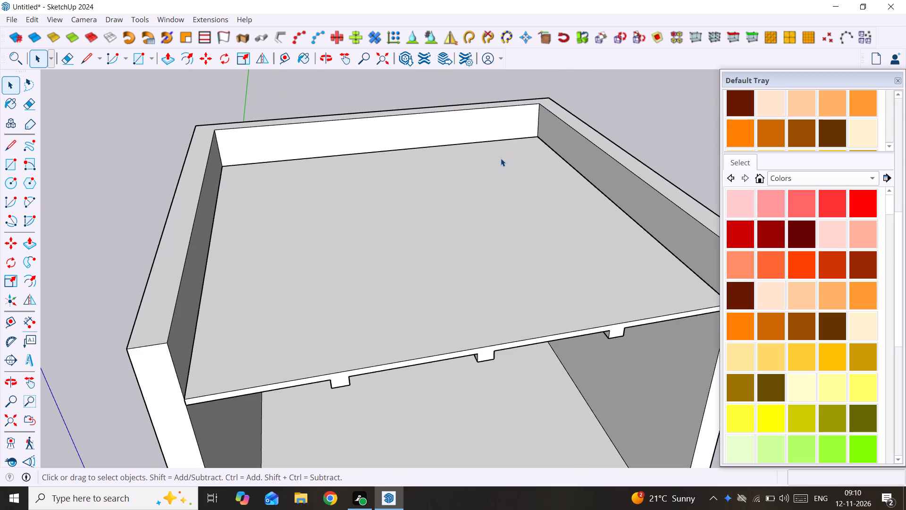
Draw a rectangle between the inner corners of the walls' top edges above the ceiling and make it a group.
{"action": "scroll", "coordinate": [498, 159], "scroll_direction": "down", "scroll_amount": 3}
{"action": "scroll", "coordinate": [449, 172], "scroll_direction": "up", "scroll_amount": 1}
{"action": "middle_click_drag", "start_coordinate": [444, 171], "coordinate": [320, 173]}
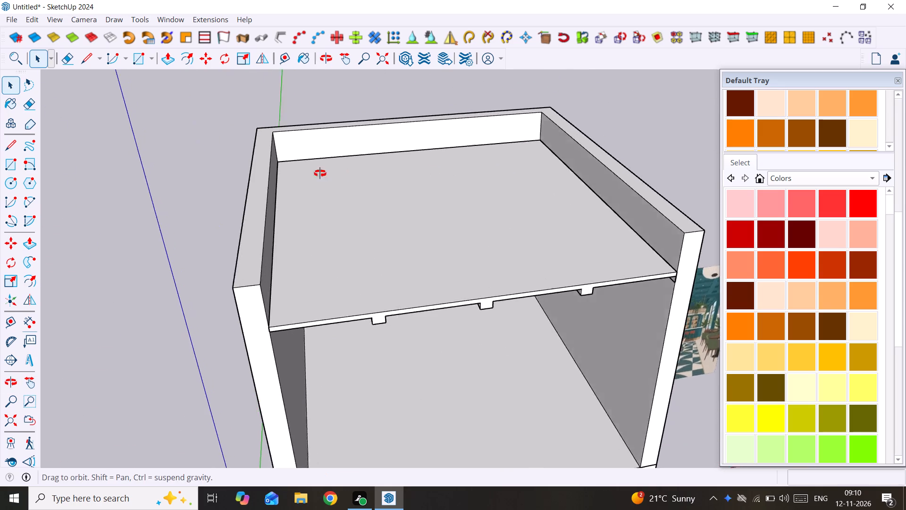
{"action": "middle_click_drag", "start_coordinate": [320, 173], "coordinate": [365, 172]}
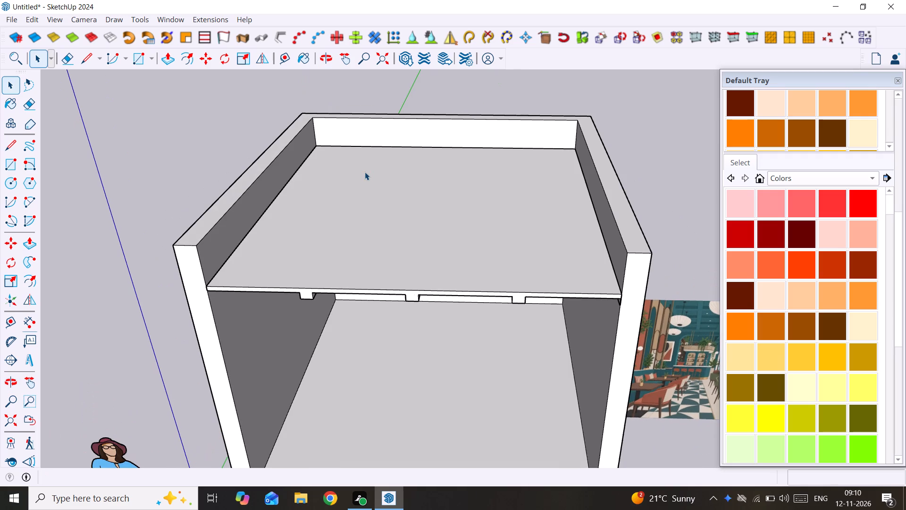
{"action": "key", "text": "r"}
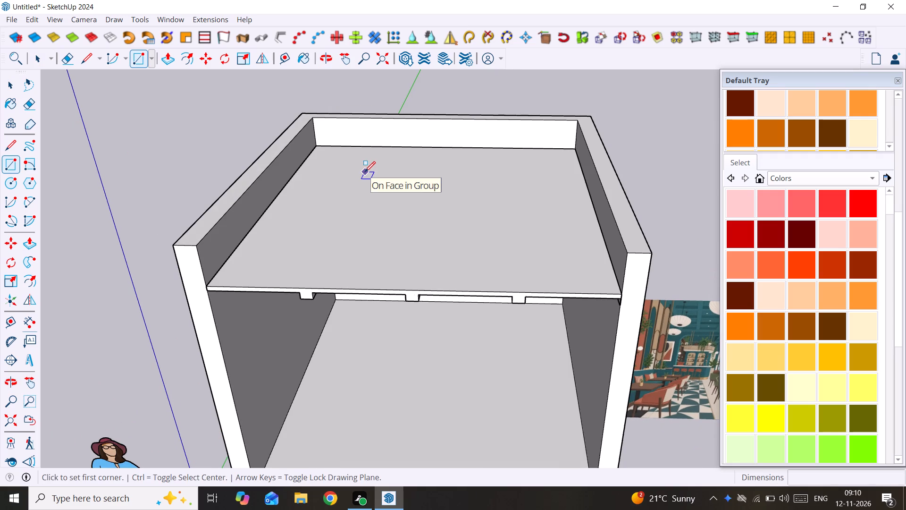
{"action": "left_click", "coordinate": [314, 116]}
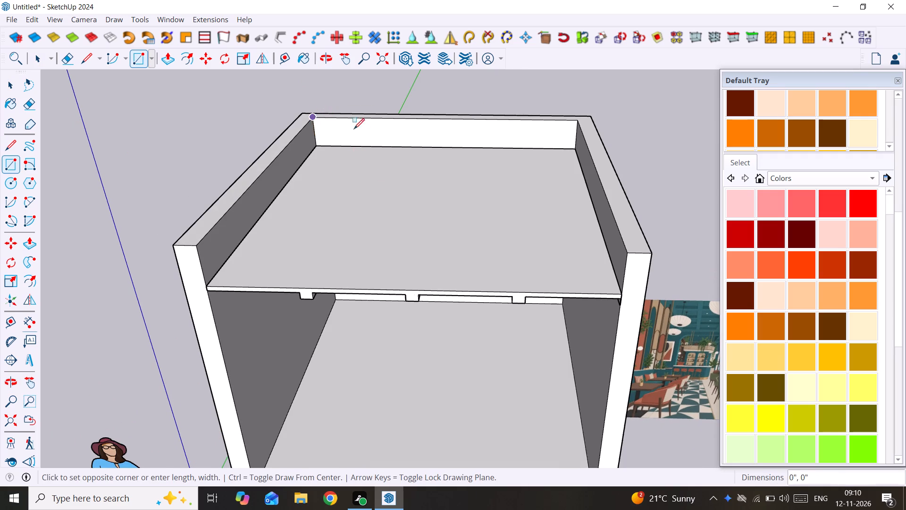
{"action": "left_click", "coordinate": [629, 256]}
{"action": "scroll", "coordinate": [419, 231], "scroll_direction": "down", "scroll_amount": 3}
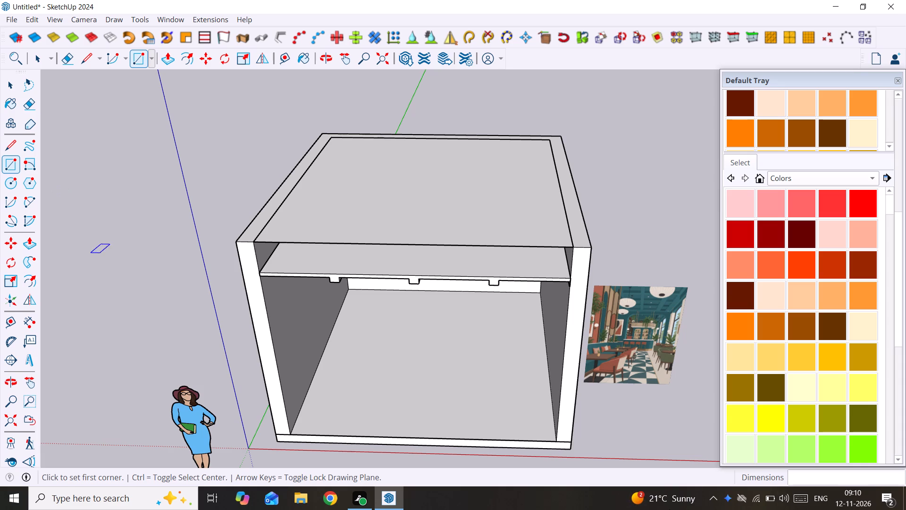
{"action": "key", "text": "space"}
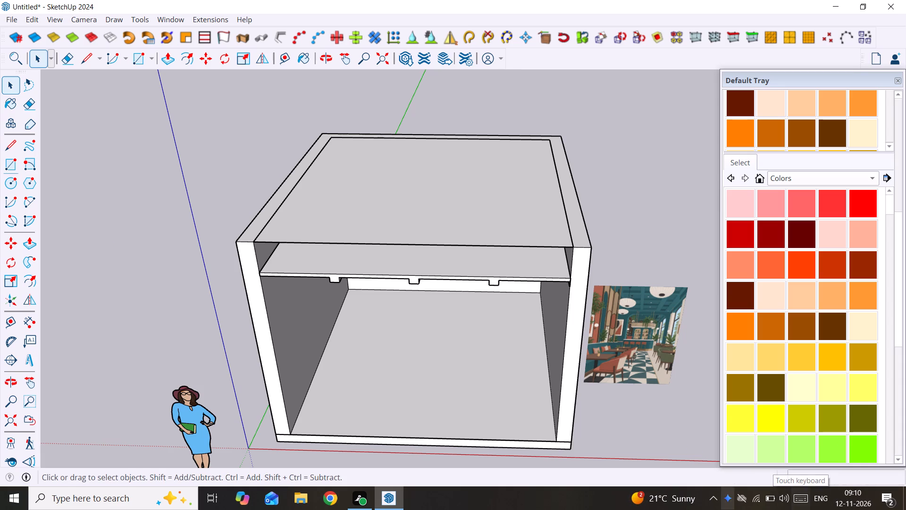
{"action": "triple_click", "coordinate": [411, 232]}
{"action": "right_click", "coordinate": [411, 232]}
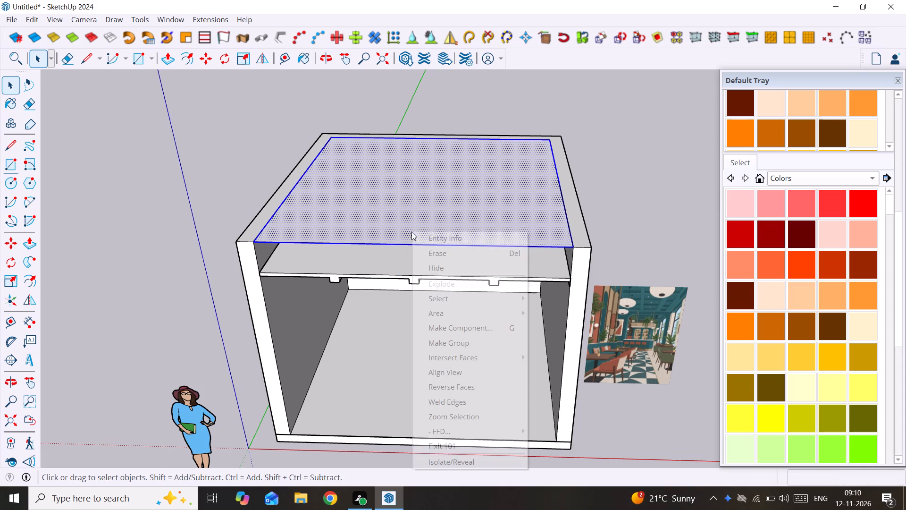
{"action": "left_click", "coordinate": [495, 336]}
Inside the new rectangle's group, push the face down 6" with Push/Pull to form a roof slab, and close the group.
{"action": "double_click", "coordinate": [477, 241]}
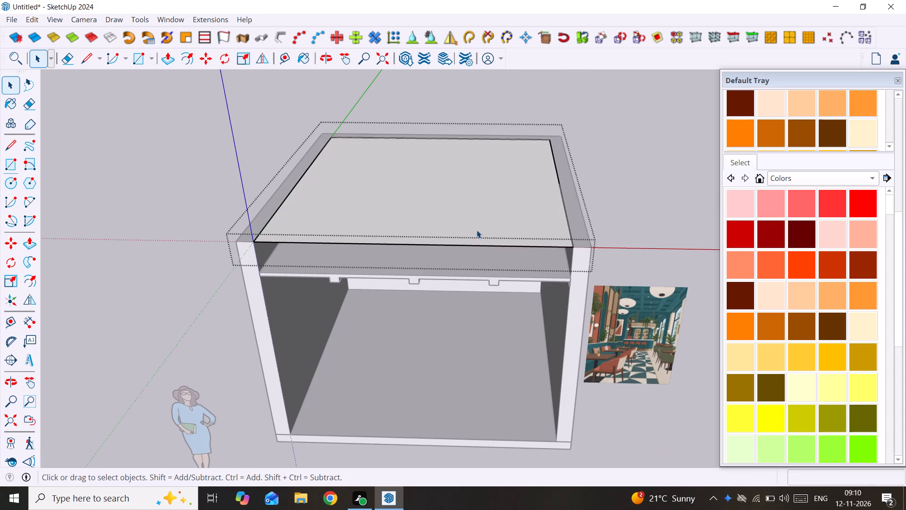
{"action": "left_click", "coordinate": [477, 230]}
{"action": "key", "text": "p"}
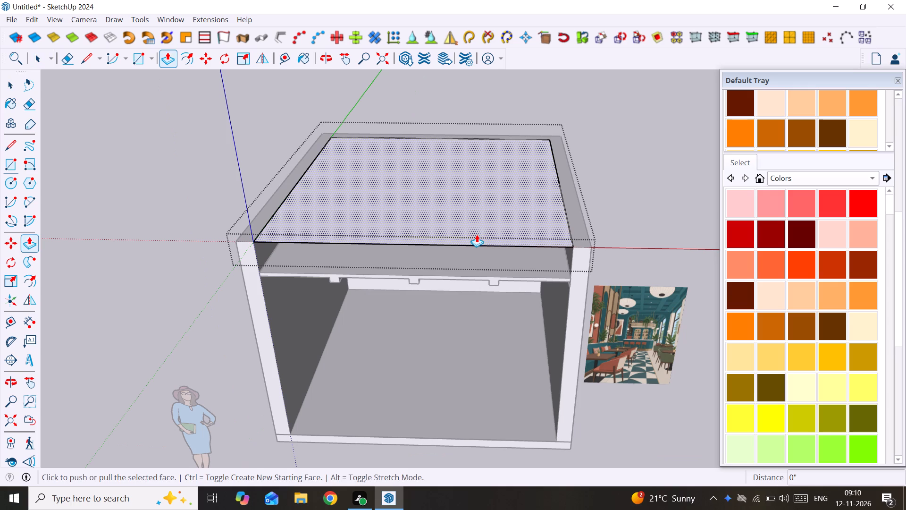
{"action": "left_click", "coordinate": [478, 246]}
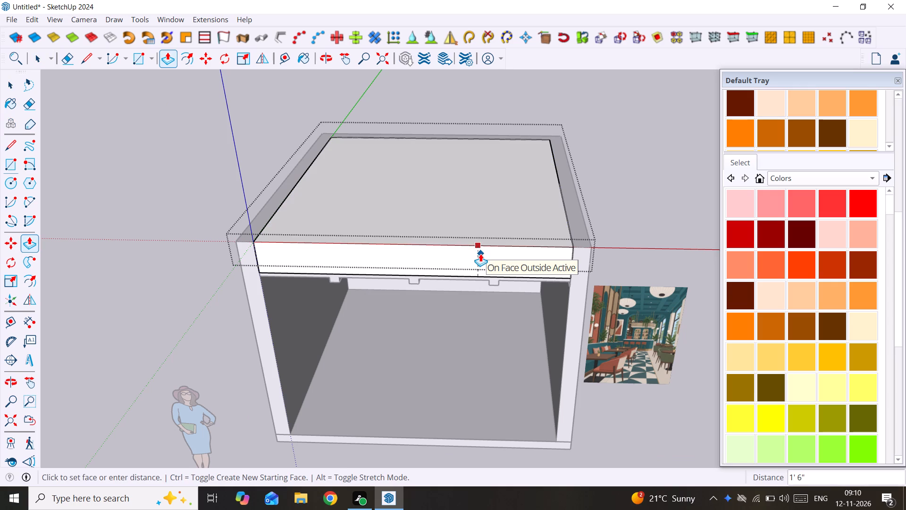
{"action": "type", "text": "6\""}
{"action": "key", "text": "Return"}
{"action": "key", "text": "space"}
{"action": "left_click", "coordinate": [660, 140]}
Move the coffered ceiling group up 1' so its top corner meets the underside of the roof slab.
{"action": "scroll", "coordinate": [576, 258], "scroll_direction": "up", "scroll_amount": 3}
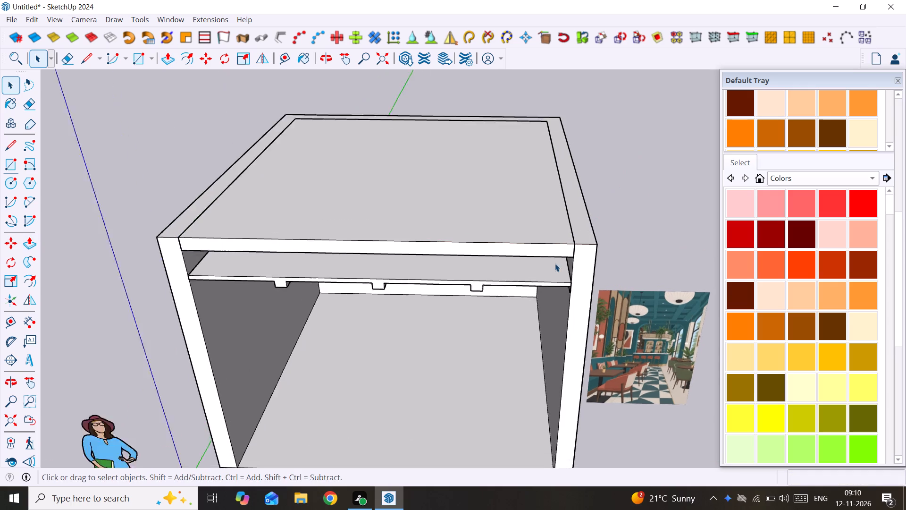
{"action": "scroll", "coordinate": [555, 263], "scroll_direction": "up", "scroll_amount": 1}
{"action": "left_click", "coordinate": [549, 270]}
{"action": "scroll", "coordinate": [384, 320], "scroll_direction": "down", "scroll_amount": 4}
{"action": "scroll", "coordinate": [187, 324], "scroll_direction": "up", "scroll_amount": 8}
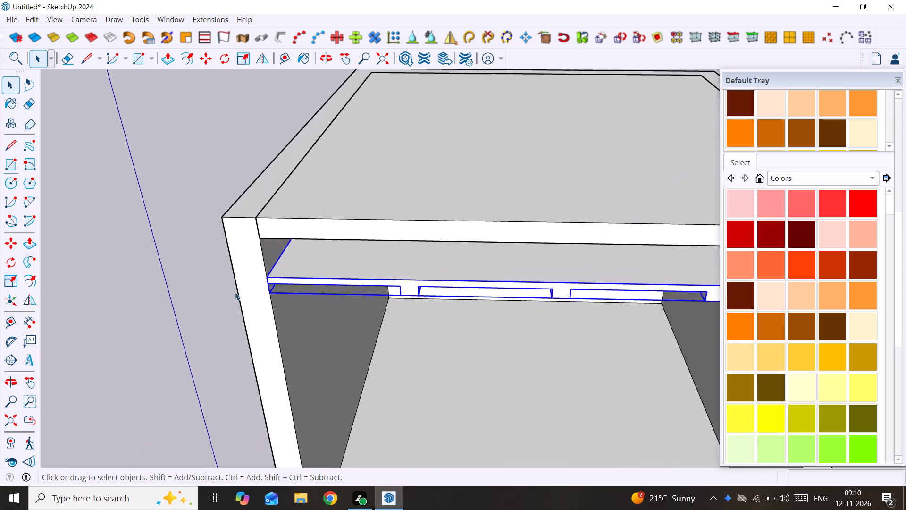
{"action": "scroll", "coordinate": [243, 290], "scroll_direction": "up", "scroll_amount": 2}
{"action": "key", "text": "m"}
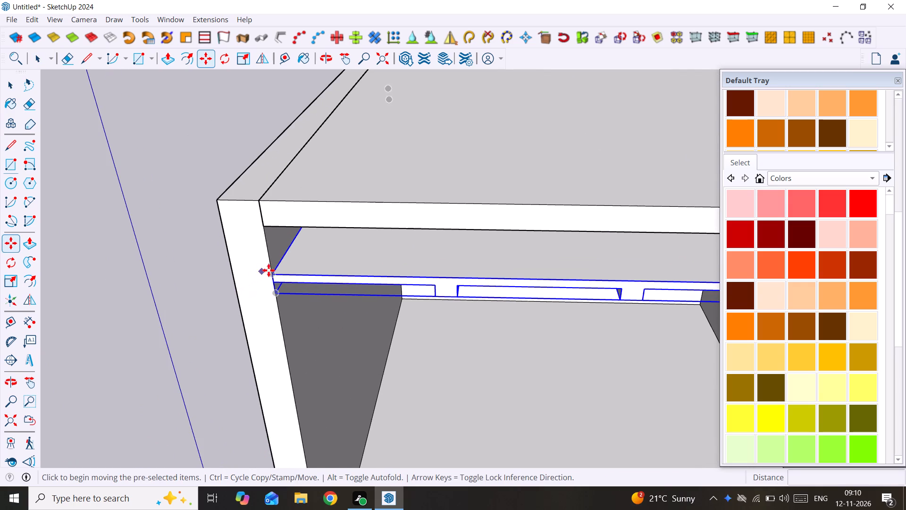
{"action": "left_click", "coordinate": [273, 272]}
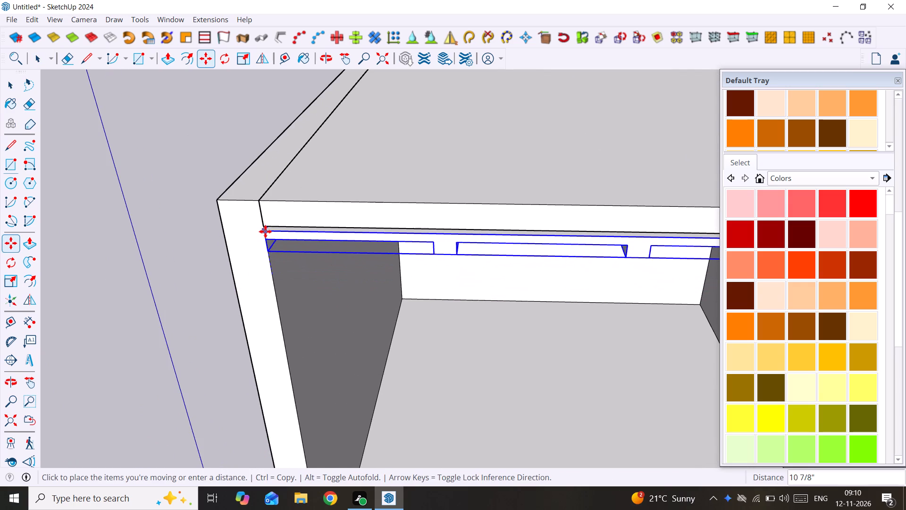
{"action": "scroll", "coordinate": [265, 231], "scroll_direction": "up", "scroll_amount": 12}
{"action": "middle_click_drag", "start_coordinate": [264, 229], "coordinate": [258, 197]}
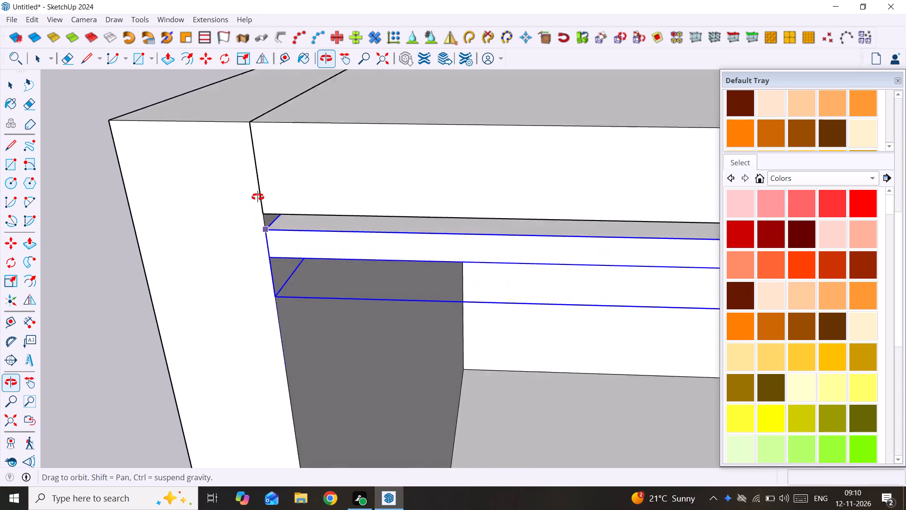
{"action": "middle_click_drag", "start_coordinate": [258, 197], "coordinate": [262, 182]}
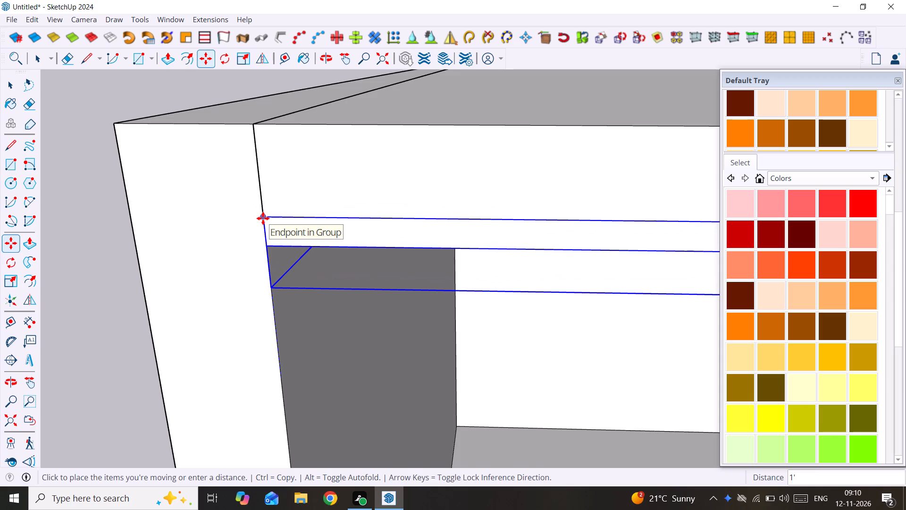
{"action": "left_click", "coordinate": [263, 218]}
Move the coffered ceiling group down 1" from the roof slab and deselect it.
{"action": "left_click", "coordinate": [263, 214]}
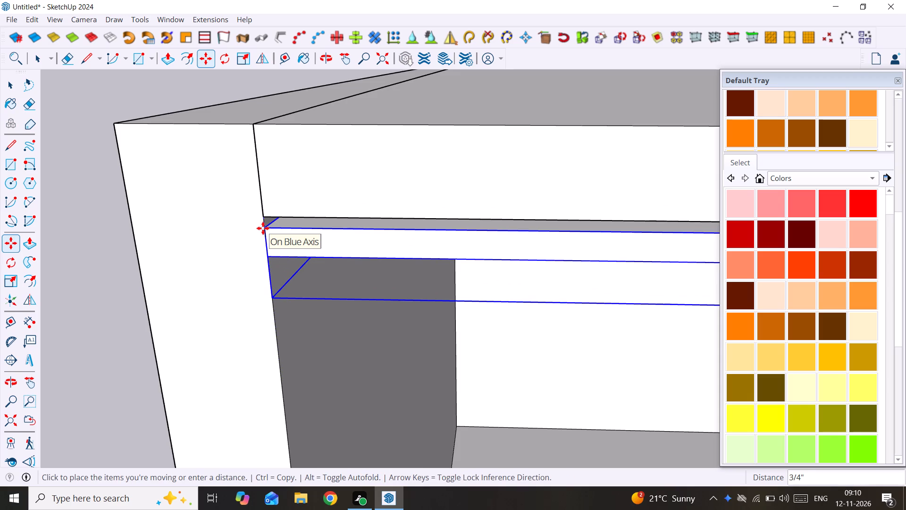
{"action": "type", "text": "1\""}
{"action": "key", "text": "Return"}
{"action": "key", "text": "space"}
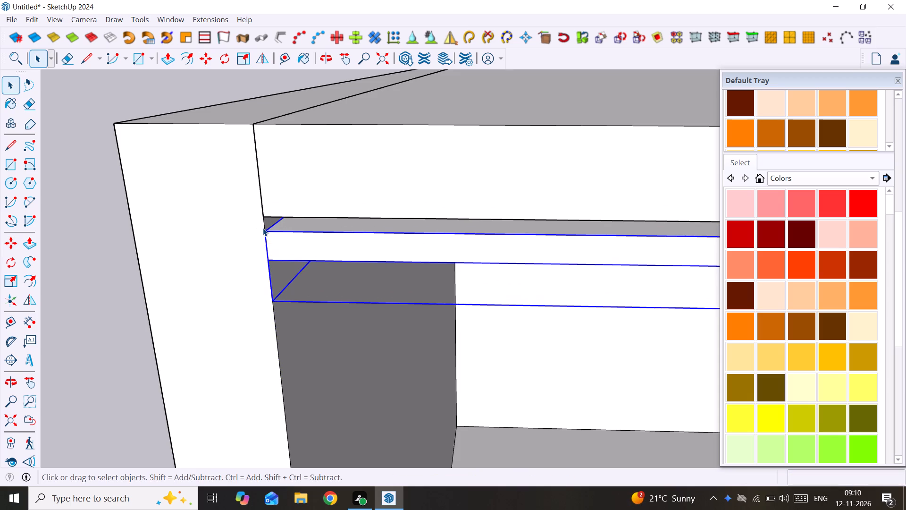
{"action": "scroll", "coordinate": [263, 228], "scroll_direction": "down", "scroll_amount": 18}
{"action": "left_click", "coordinate": [242, 146]}
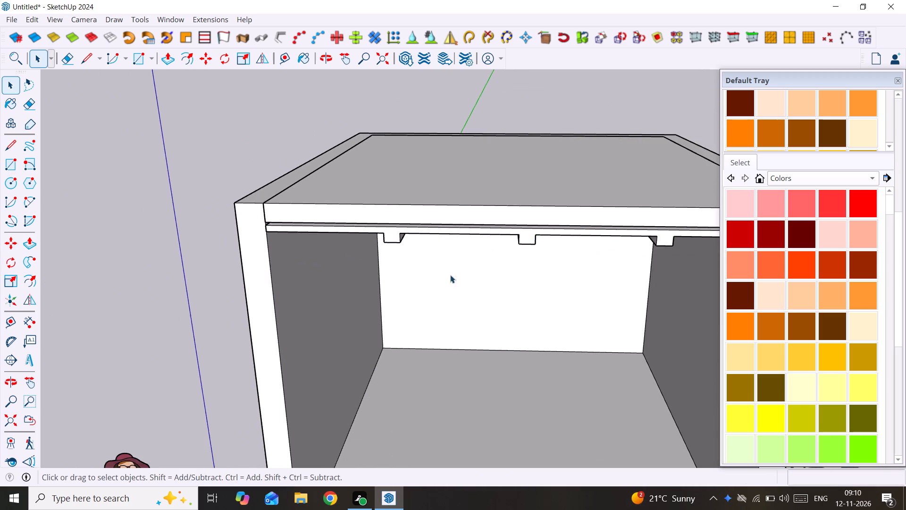
Examine the coffered ceiling from below and compare its beams with the café reference image.
{"action": "scroll", "coordinate": [454, 286], "scroll_direction": "down", "scroll_amount": 5}
{"action": "middle_click_drag", "start_coordinate": [452, 271], "coordinate": [455, 60]}
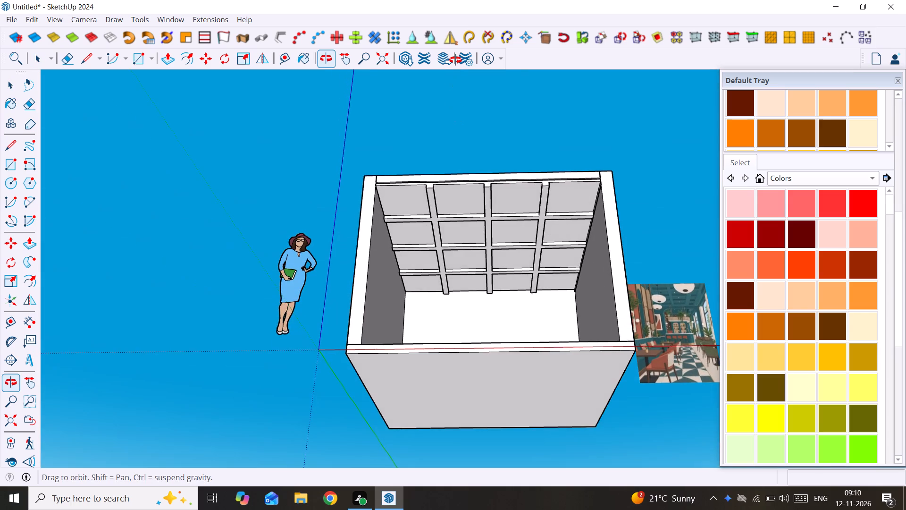
{"action": "middle_click_drag", "start_coordinate": [455, 60], "coordinate": [459, 69]}
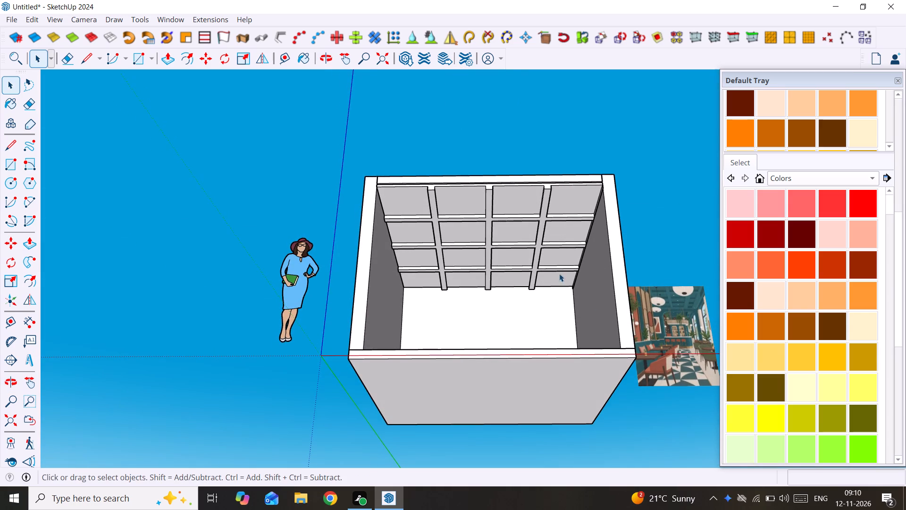
{"action": "scroll", "coordinate": [436, 216], "scroll_direction": "up", "scroll_amount": 5}
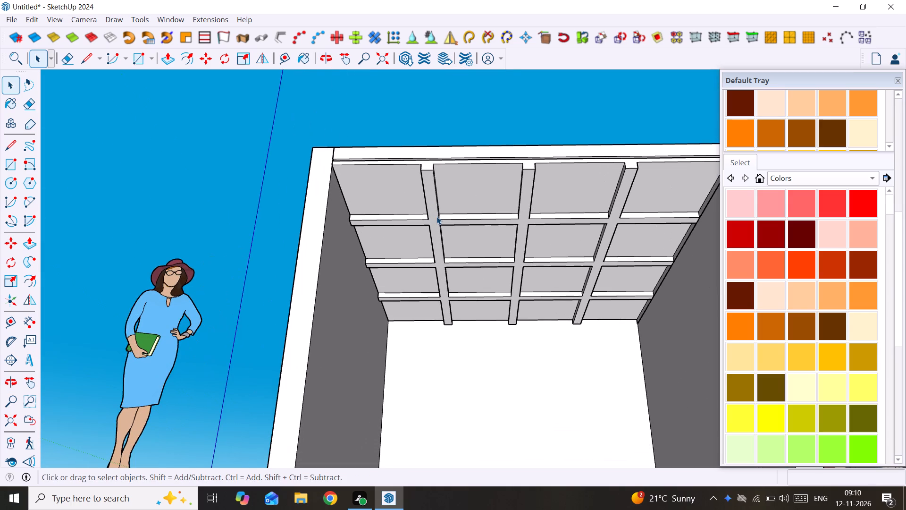
{"action": "scroll", "coordinate": [436, 216], "scroll_direction": "down", "scroll_amount": 7}
{"action": "scroll", "coordinate": [710, 306], "scroll_direction": "up", "scroll_amount": 4}
{"action": "scroll", "coordinate": [639, 297], "scroll_direction": "up", "scroll_amount": 7}
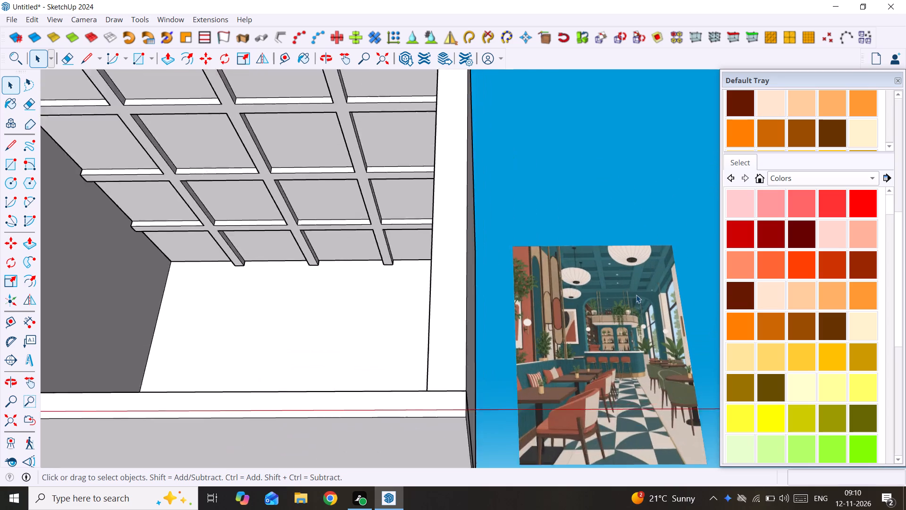
{"action": "scroll", "coordinate": [636, 295], "scroll_direction": "up", "scroll_amount": 2}
{"action": "scroll", "coordinate": [636, 294], "scroll_direction": "down", "scroll_amount": 9}
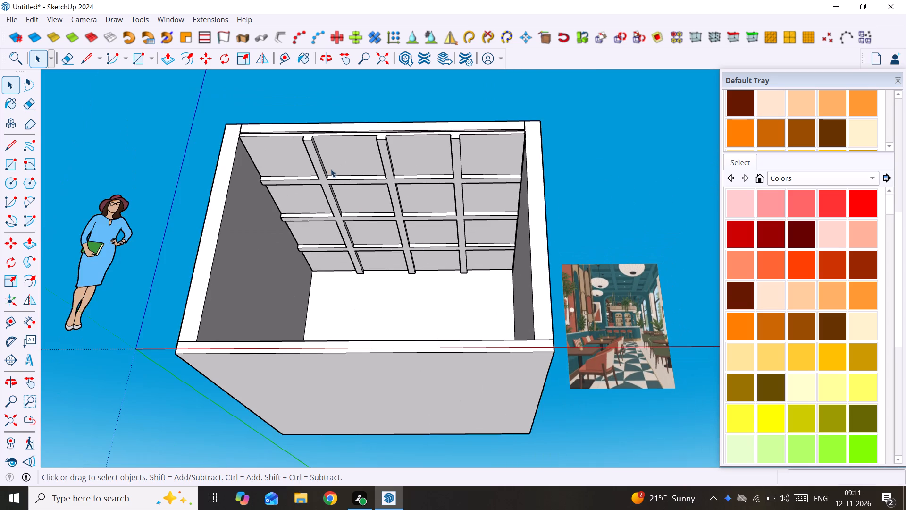
Inside the ceiling group, extend the beam grid's bottom face 3" downward with Push/Pull and close the group.
{"action": "double_click", "coordinate": [334, 160]}
{"action": "scroll", "coordinate": [329, 175], "scroll_direction": "up", "scroll_amount": 3}
{"action": "left_click", "coordinate": [319, 178]}
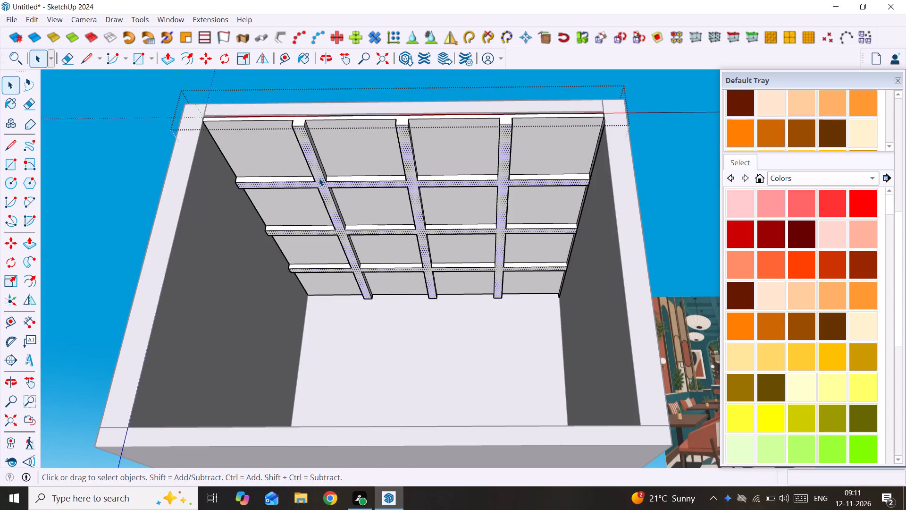
{"action": "key", "text": "p"}
{"action": "left_click", "coordinate": [319, 178]}
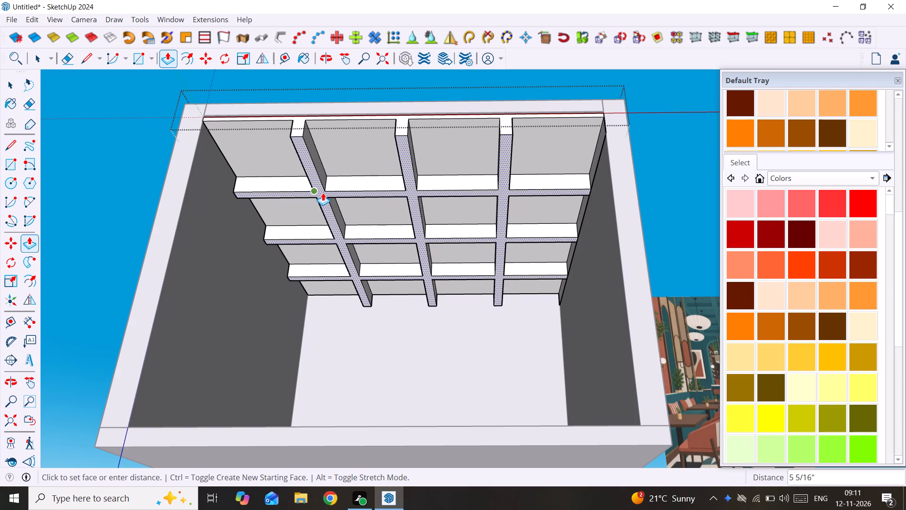
{"action": "key", "text": "3"}
{"action": "key", "text": "shift+quotedbl"}
{"action": "key", "text": "Return"}
{"action": "key", "text": "space"}
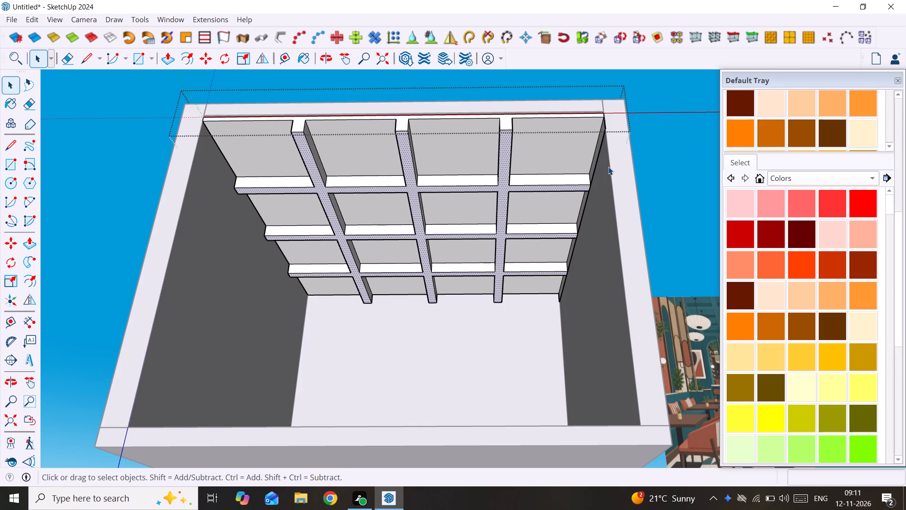
{"action": "scroll", "coordinate": [292, 249], "scroll_direction": "down", "scroll_amount": 3}
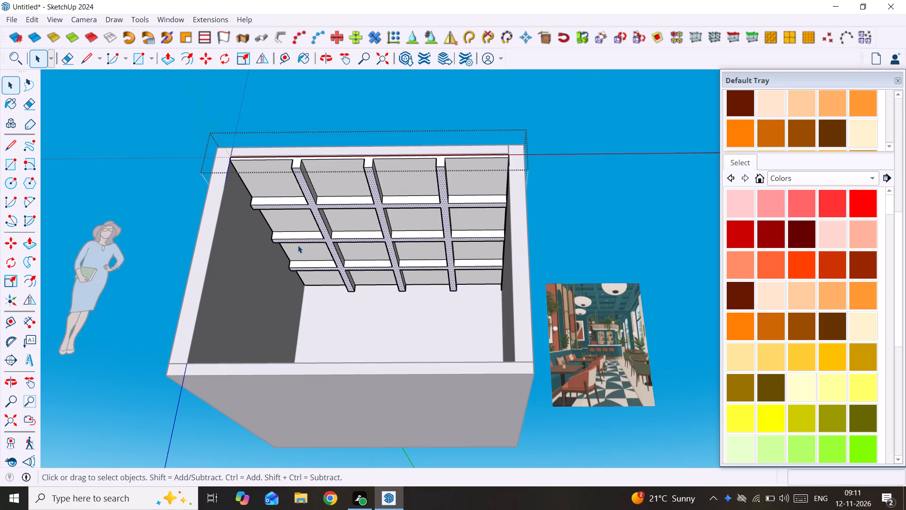
{"action": "scroll", "coordinate": [539, 326], "scroll_direction": "down", "scroll_amount": 2}
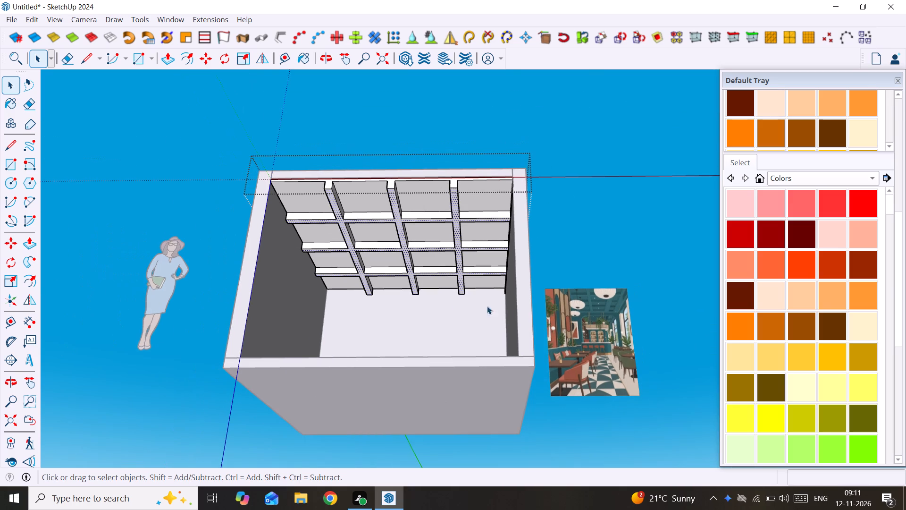
{"action": "left_click", "coordinate": [663, 192]}
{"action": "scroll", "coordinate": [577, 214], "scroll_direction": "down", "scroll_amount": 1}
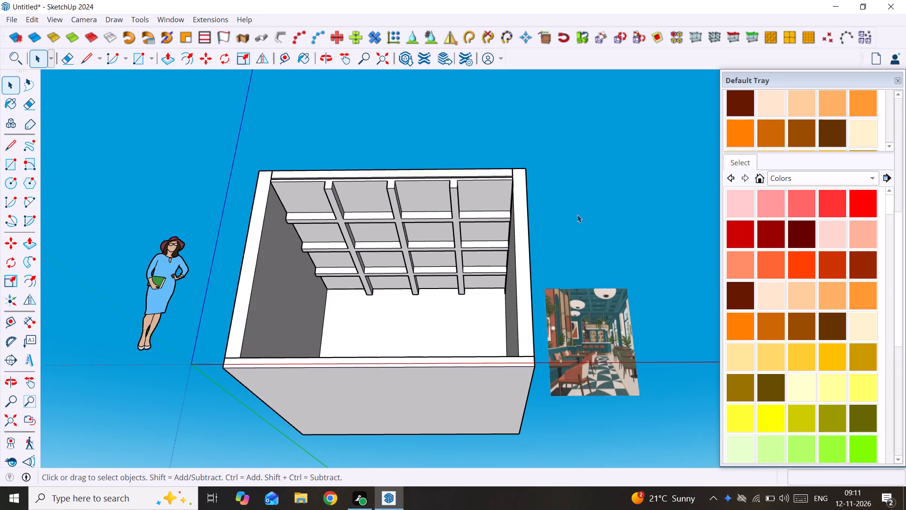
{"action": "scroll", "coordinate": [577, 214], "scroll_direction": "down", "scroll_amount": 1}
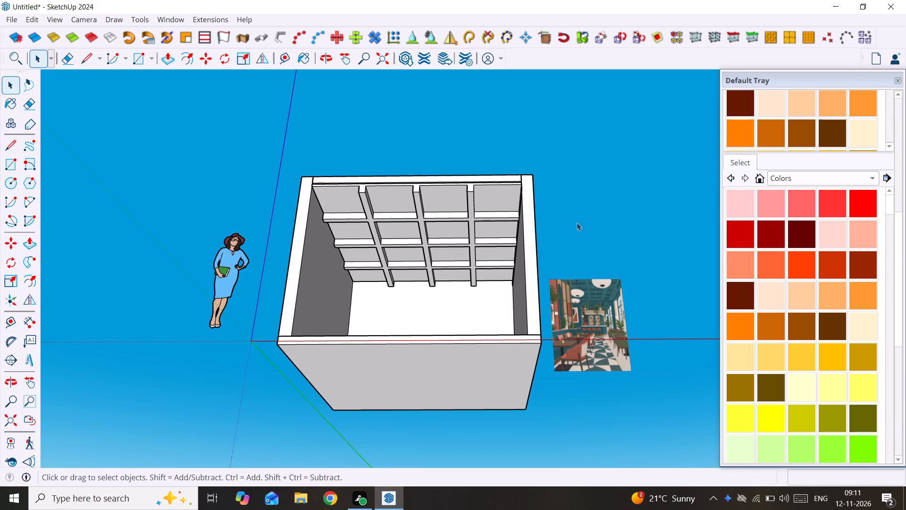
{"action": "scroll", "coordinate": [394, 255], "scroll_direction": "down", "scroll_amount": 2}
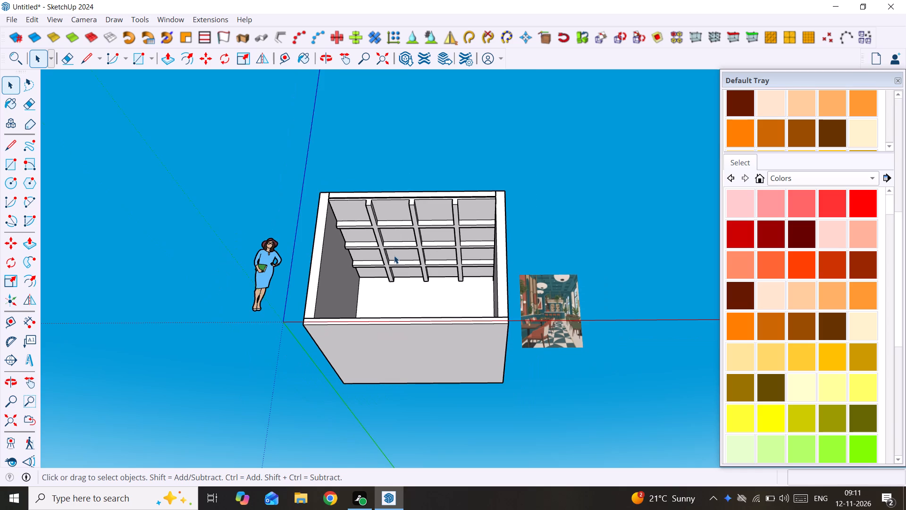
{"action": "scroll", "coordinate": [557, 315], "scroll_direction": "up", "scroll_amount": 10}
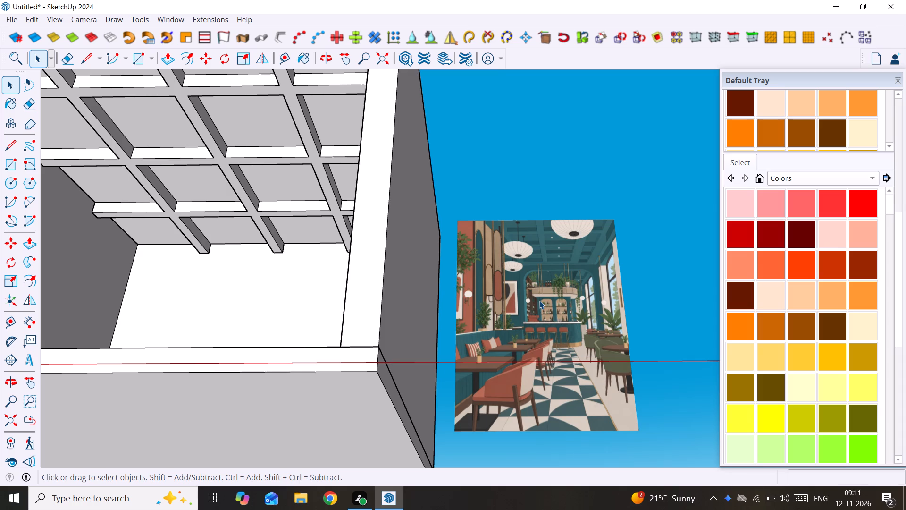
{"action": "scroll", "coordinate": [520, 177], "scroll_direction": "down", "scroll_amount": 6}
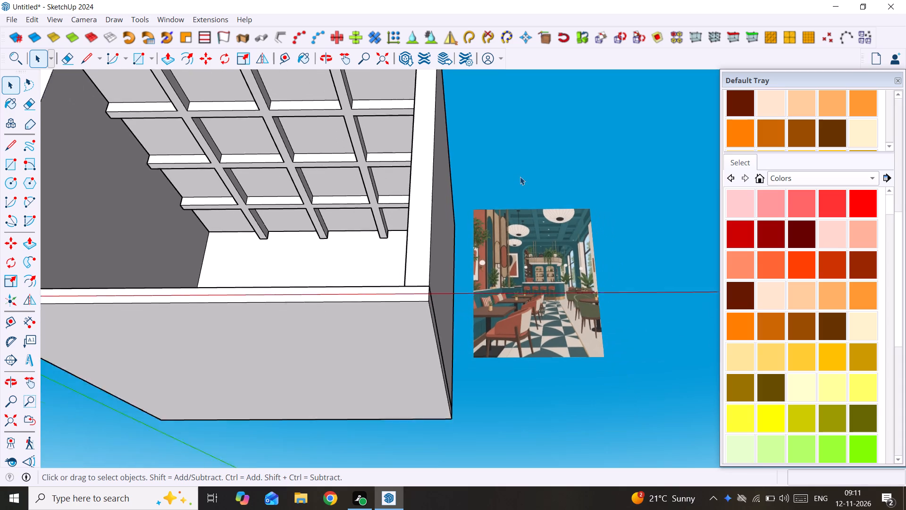
Scale up the café reference image beside the room uniformly, and stretch its width by about 1.28 and its height slightly.
{"action": "scroll", "coordinate": [269, 227], "scroll_direction": "down", "scroll_amount": 6}
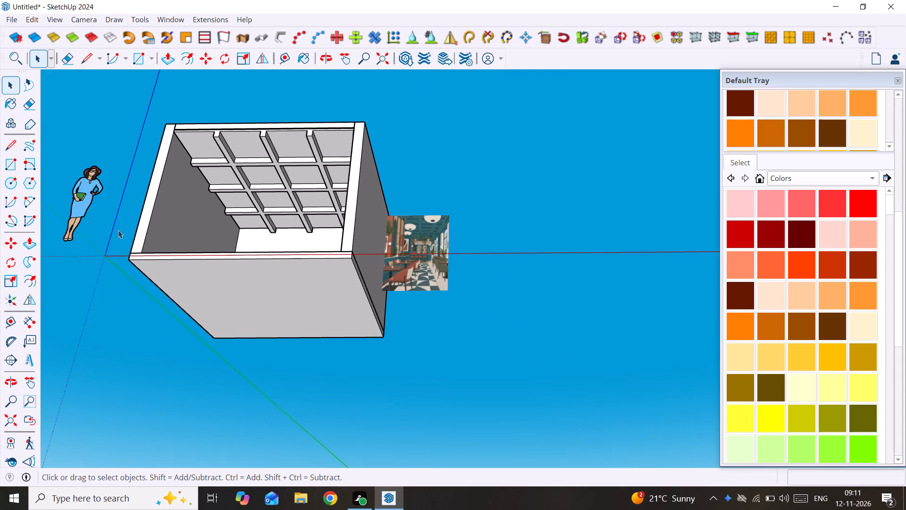
{"action": "scroll", "coordinate": [118, 230], "scroll_direction": "up", "scroll_amount": 5}
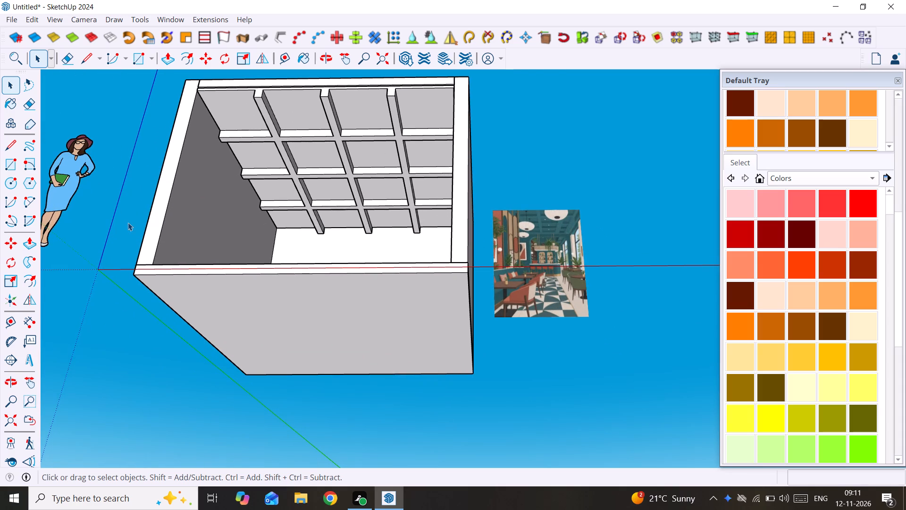
{"action": "scroll", "coordinate": [133, 219], "scroll_direction": "down", "scroll_amount": 1}
{"action": "scroll", "coordinate": [443, 216], "scroll_direction": "up", "scroll_amount": 3}
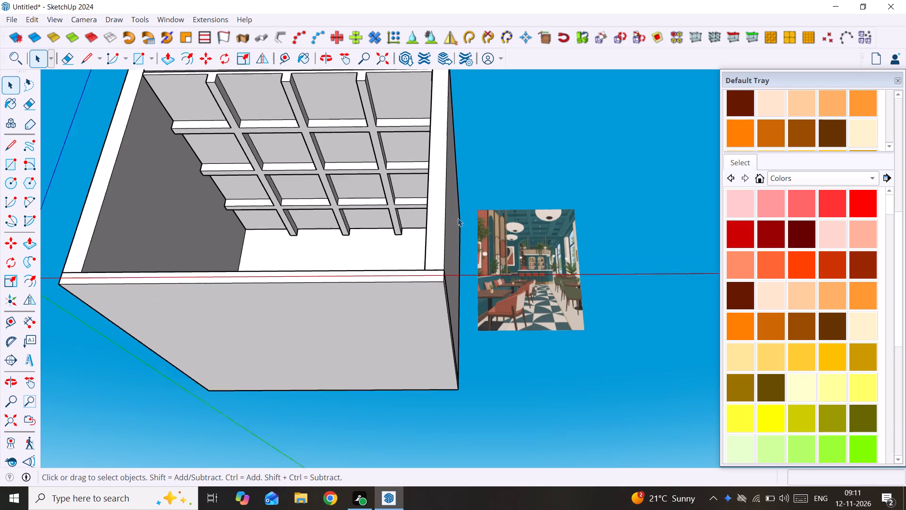
{"action": "scroll", "coordinate": [565, 227], "scroll_direction": "up", "scroll_amount": 3}
{"action": "scroll", "coordinate": [566, 228], "scroll_direction": "down", "scroll_amount": 9}
{"action": "middle_click_drag", "start_coordinate": [563, 248], "coordinate": [575, 426]}
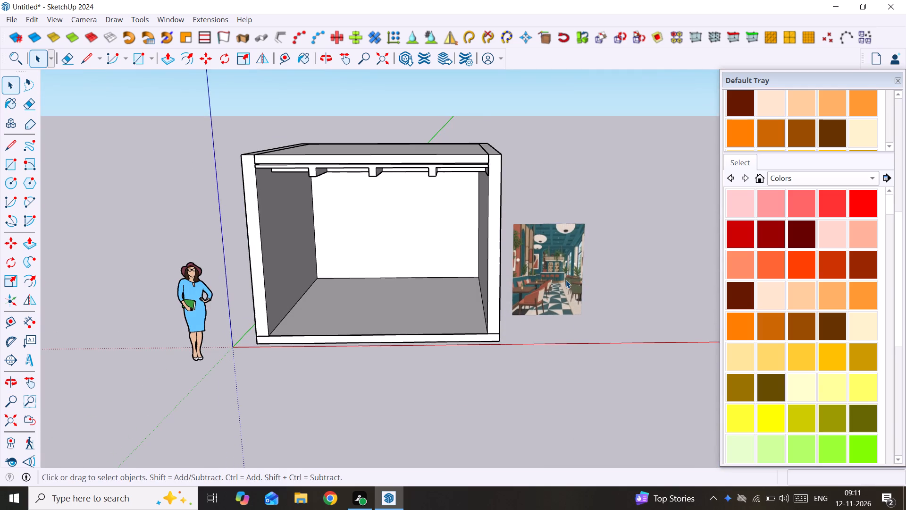
{"action": "left_click", "coordinate": [566, 280]}
{"action": "key", "text": "s"}
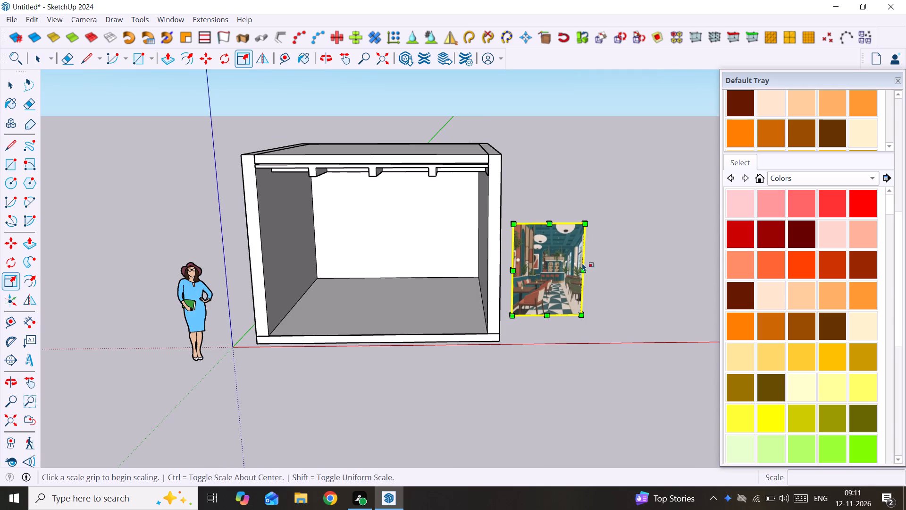
{"action": "left_click_drag", "start_coordinate": [587, 226], "coordinate": [670, 150]}
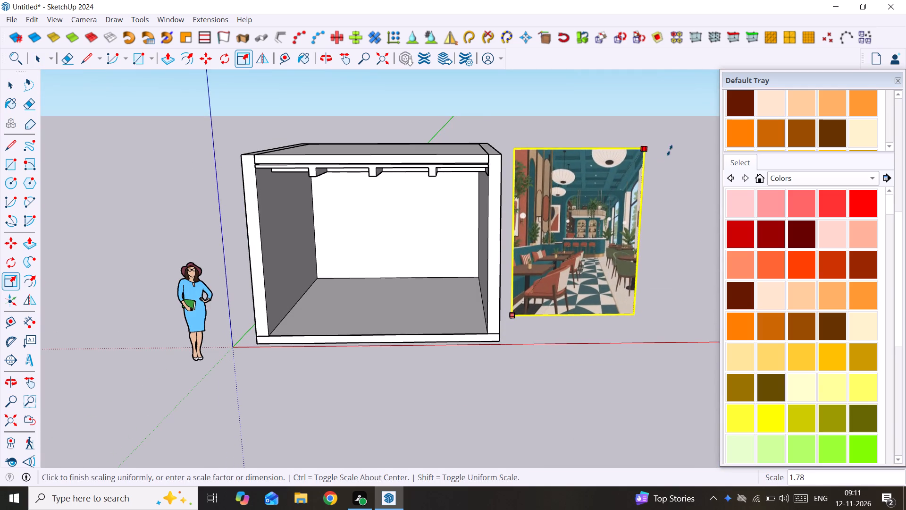
{"action": "left_click_drag", "start_coordinate": [670, 150], "coordinate": [698, 128]}
{"action": "left_click_drag", "start_coordinate": [658, 225], "coordinate": [697, 213]}
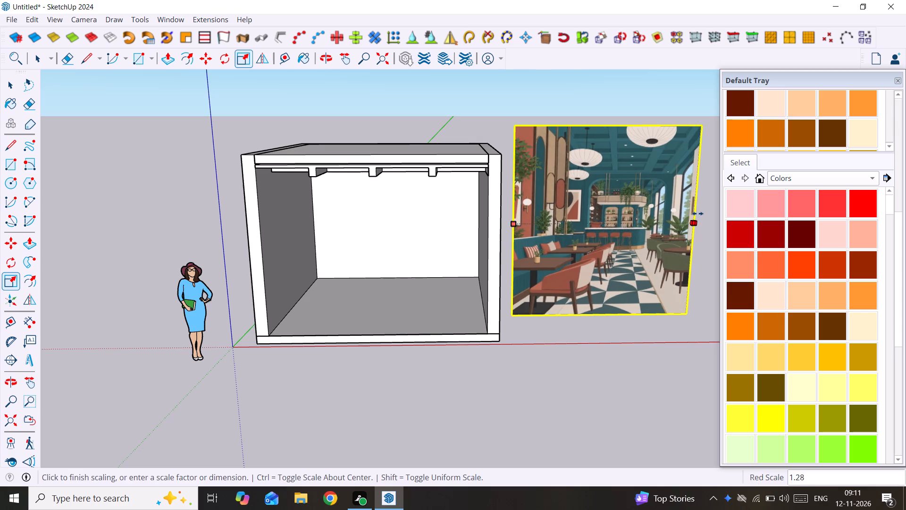
{"action": "left_click_drag", "start_coordinate": [697, 213], "coordinate": [699, 213]}
{"action": "left_click_drag", "start_coordinate": [616, 126], "coordinate": [616, 103]}
{"action": "scroll", "coordinate": [531, 209], "scroll_direction": "up", "scroll_amount": 3}
{"action": "scroll", "coordinate": [621, 209], "scroll_direction": "down", "scroll_amount": 4}
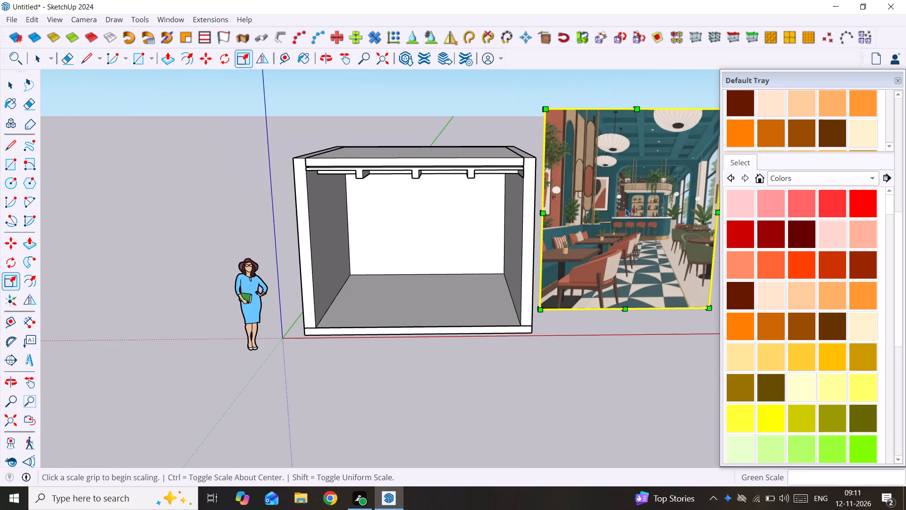
{"action": "scroll", "coordinate": [586, 202], "scroll_direction": "up", "scroll_amount": 1}
Place a horizontal guide along the left wall, 6" below the ceiling panel's edge at the underside of the beams.
{"action": "middle_click_drag", "start_coordinate": [584, 202], "coordinate": [575, 202]}
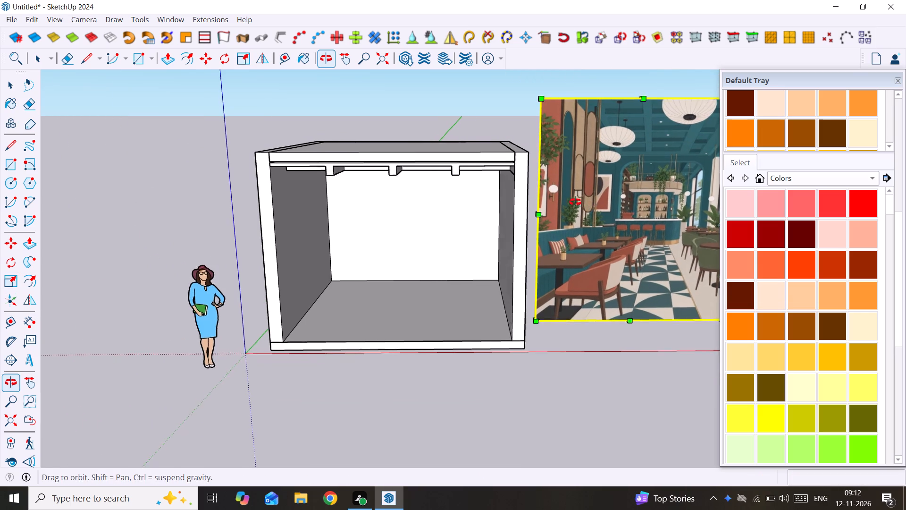
{"action": "middle_click_drag", "start_coordinate": [575, 202], "coordinate": [444, 217]}
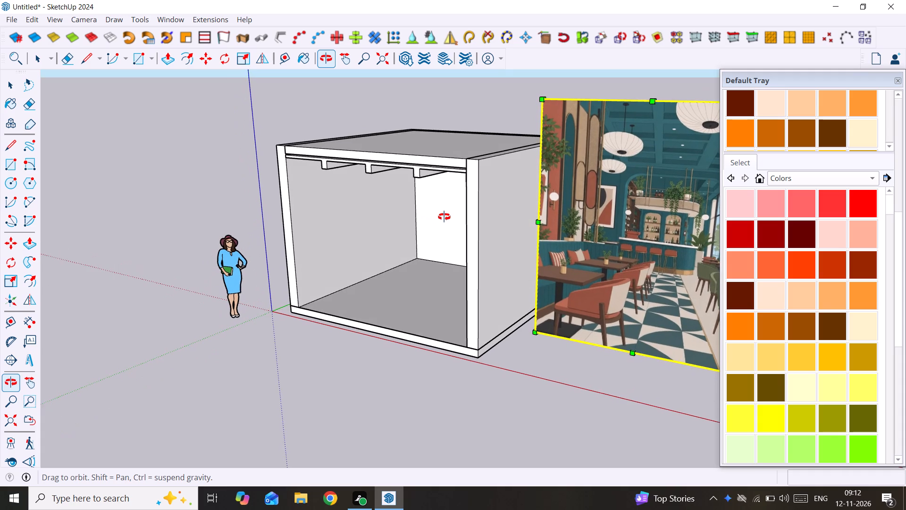
{"action": "middle_click_drag", "start_coordinate": [444, 217], "coordinate": [461, 212]}
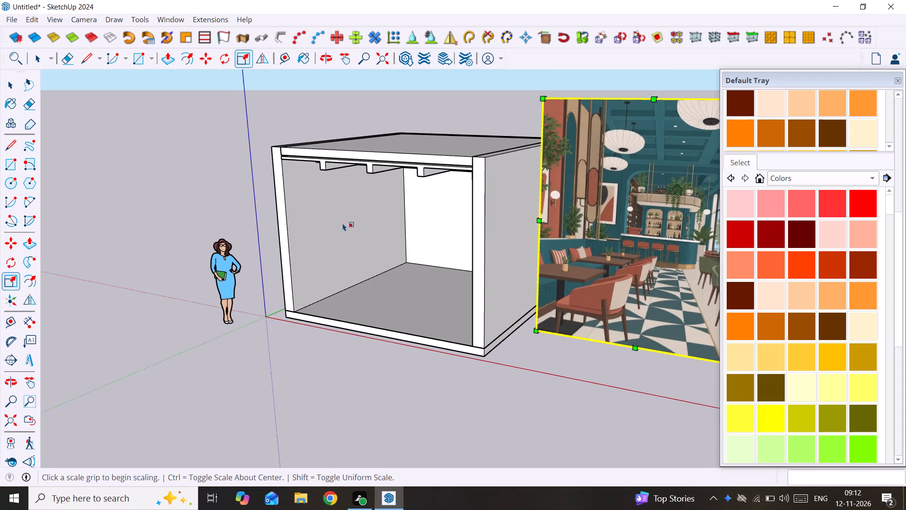
{"action": "scroll", "coordinate": [300, 256], "scroll_direction": "up", "scroll_amount": 1}
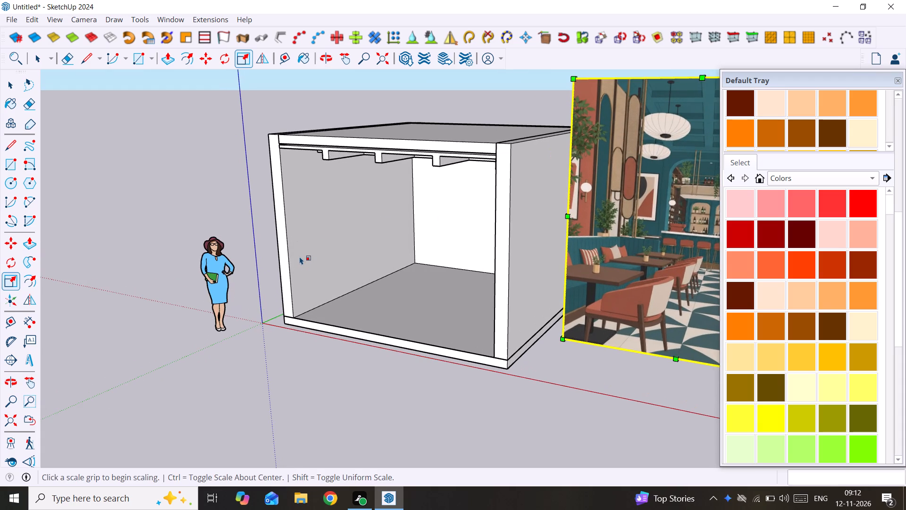
{"action": "scroll", "coordinate": [300, 256], "scroll_direction": "up", "scroll_amount": 4}
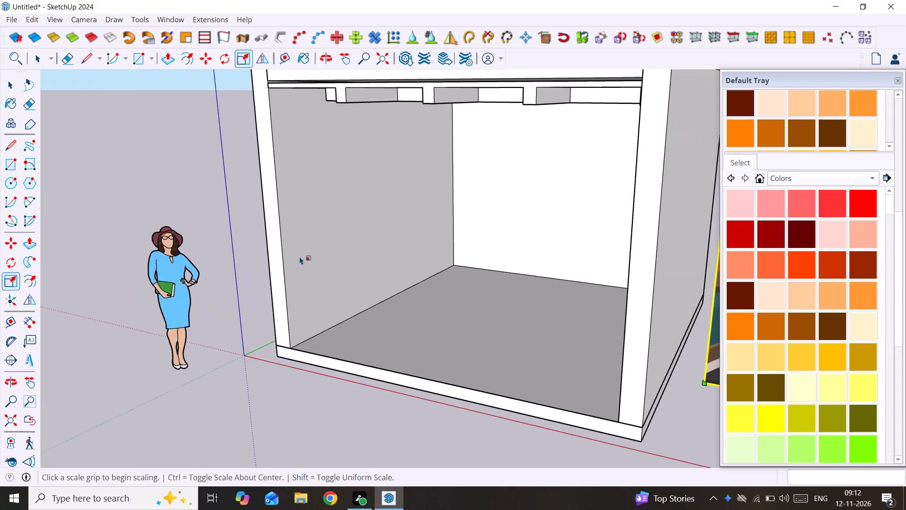
{"action": "scroll", "coordinate": [300, 256], "scroll_direction": "up", "scroll_amount": 1}
{"action": "middle_click_drag", "start_coordinate": [300, 256], "coordinate": [276, 156]}
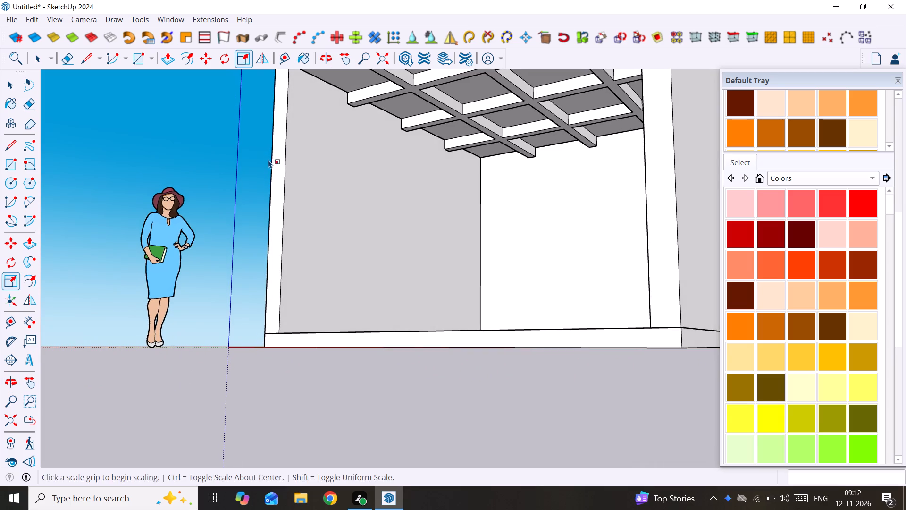
{"action": "middle_click_drag", "start_coordinate": [265, 162], "coordinate": [224, 179]}
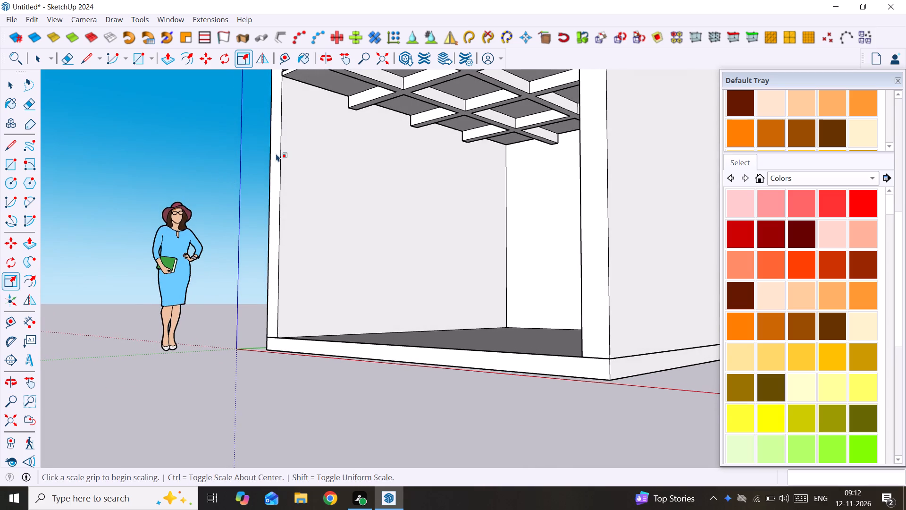
{"action": "key", "text": "space"}
{"action": "type", "text": "r"}
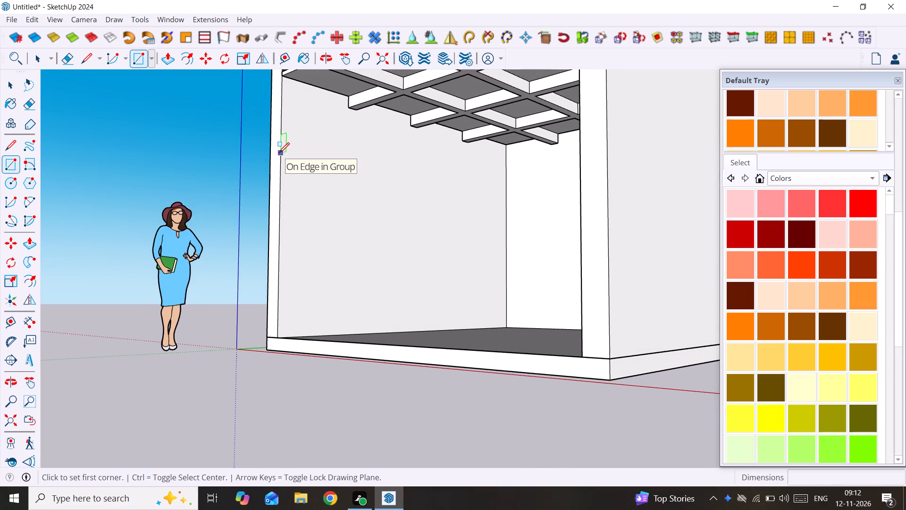
{"action": "key", "text": "space"}
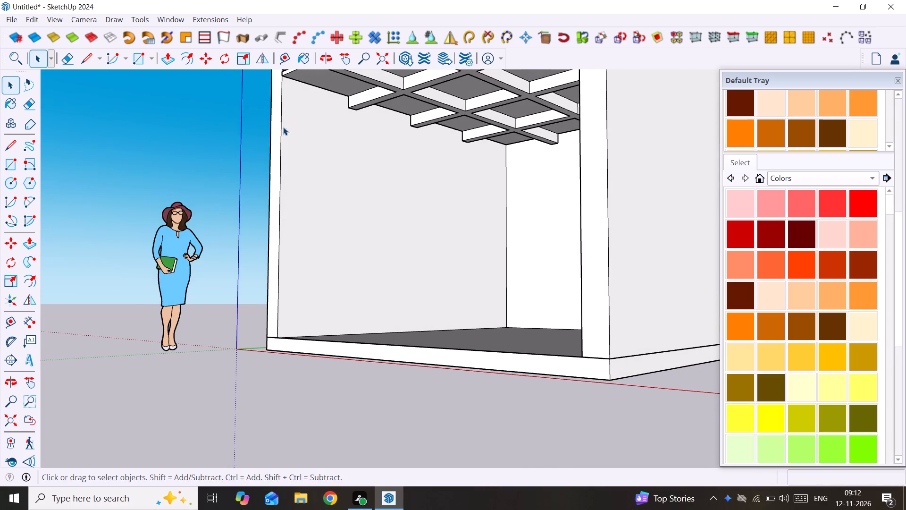
{"action": "type", "text": "t"}
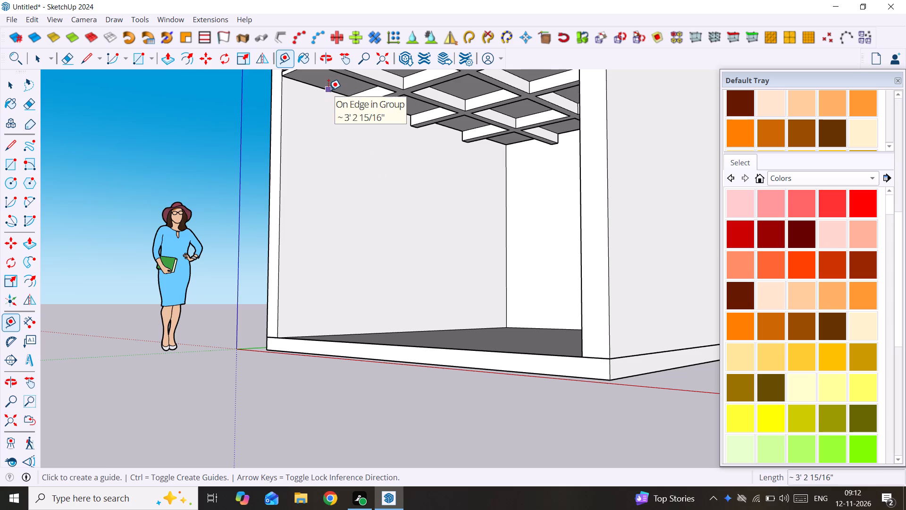
{"action": "left_click", "coordinate": [328, 90]}
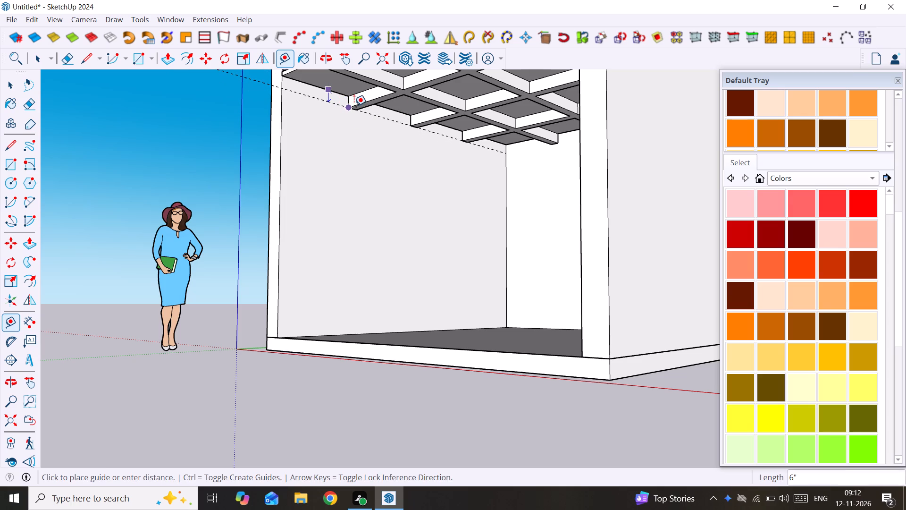
{"action": "scroll", "coordinate": [349, 112], "scroll_direction": "up", "scroll_amount": 5}
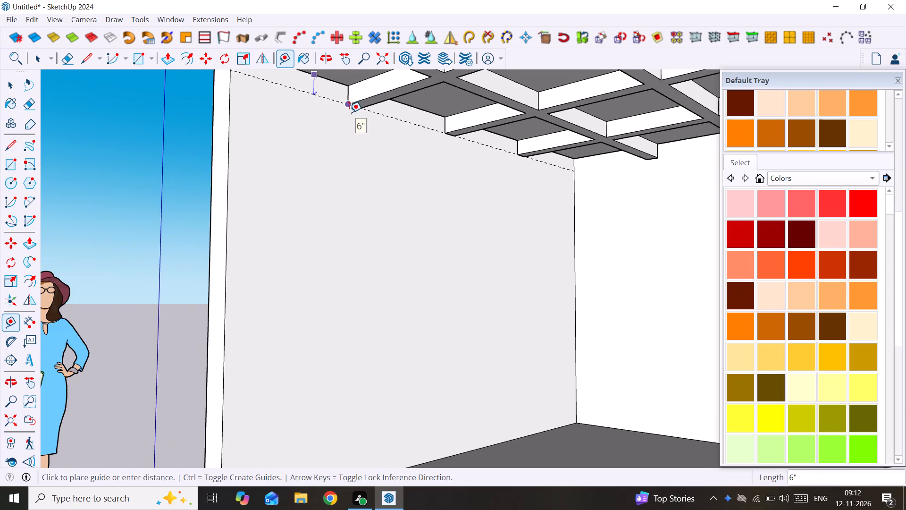
{"action": "left_click", "coordinate": [349, 106]}
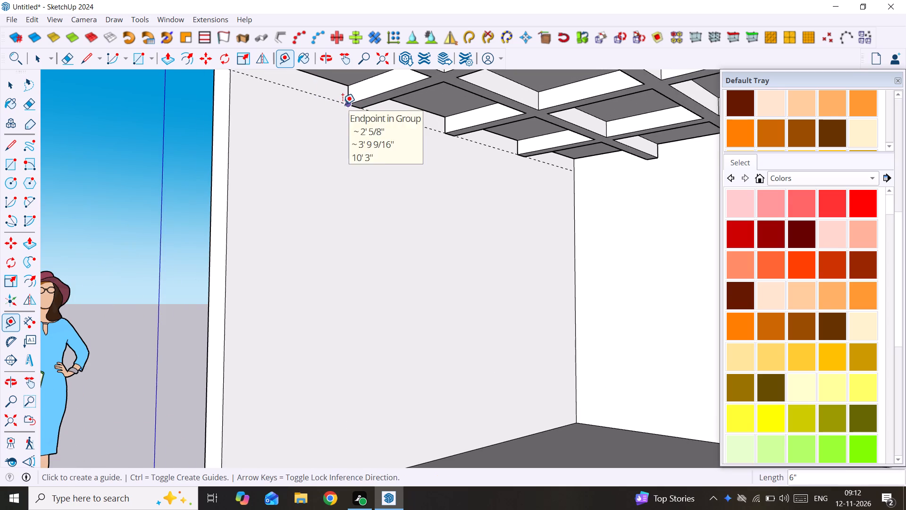
{"action": "left_click", "coordinate": [343, 104]}
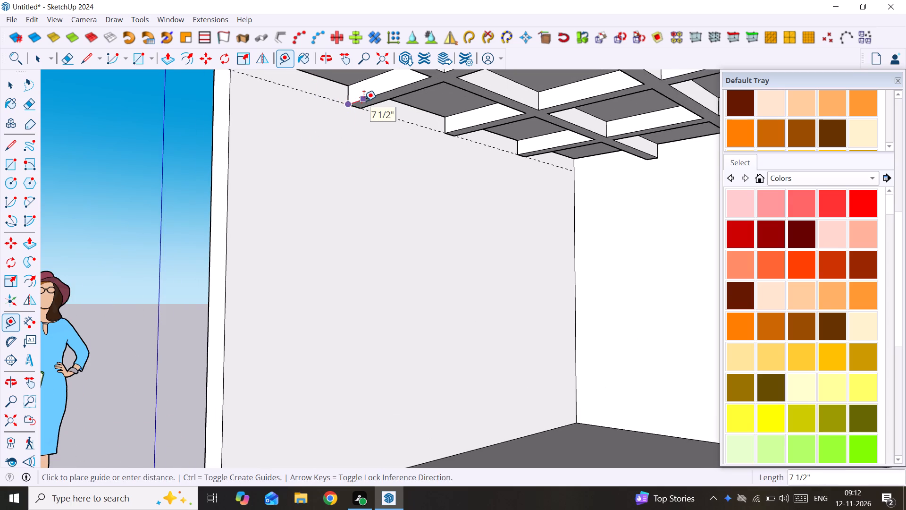
{"action": "key", "text": "space"}
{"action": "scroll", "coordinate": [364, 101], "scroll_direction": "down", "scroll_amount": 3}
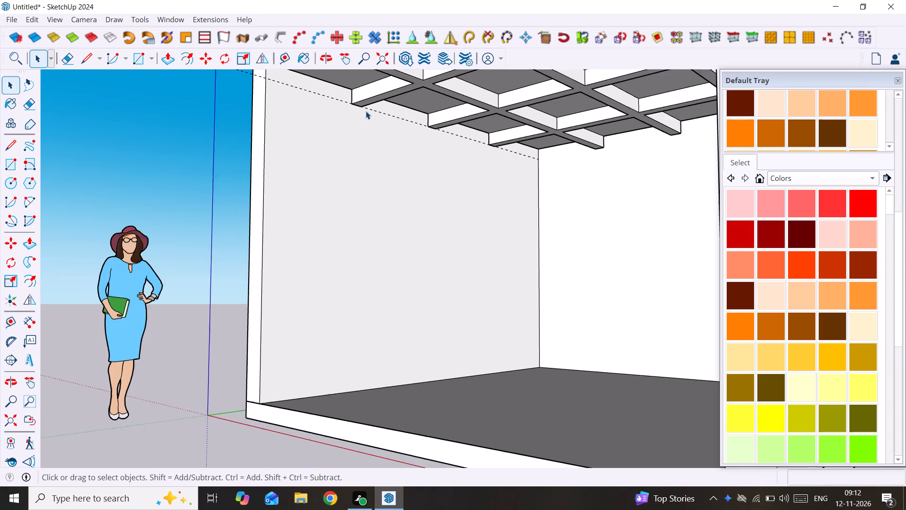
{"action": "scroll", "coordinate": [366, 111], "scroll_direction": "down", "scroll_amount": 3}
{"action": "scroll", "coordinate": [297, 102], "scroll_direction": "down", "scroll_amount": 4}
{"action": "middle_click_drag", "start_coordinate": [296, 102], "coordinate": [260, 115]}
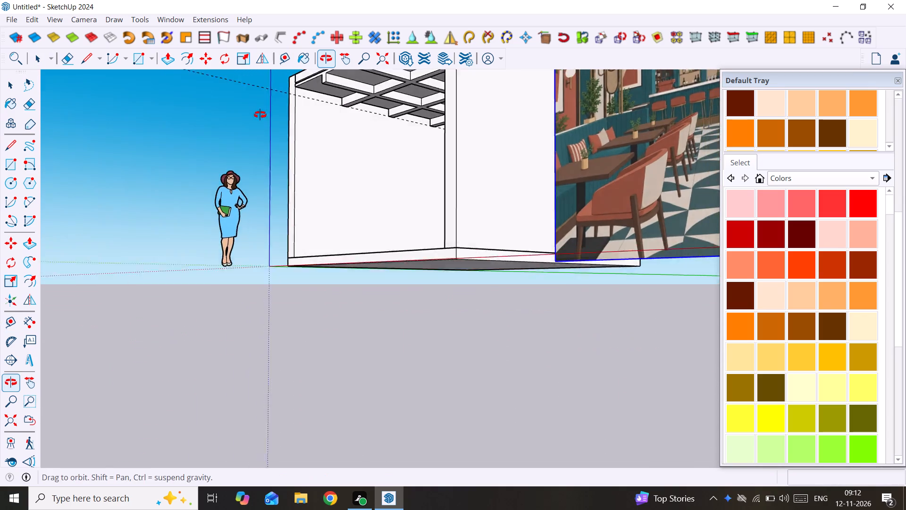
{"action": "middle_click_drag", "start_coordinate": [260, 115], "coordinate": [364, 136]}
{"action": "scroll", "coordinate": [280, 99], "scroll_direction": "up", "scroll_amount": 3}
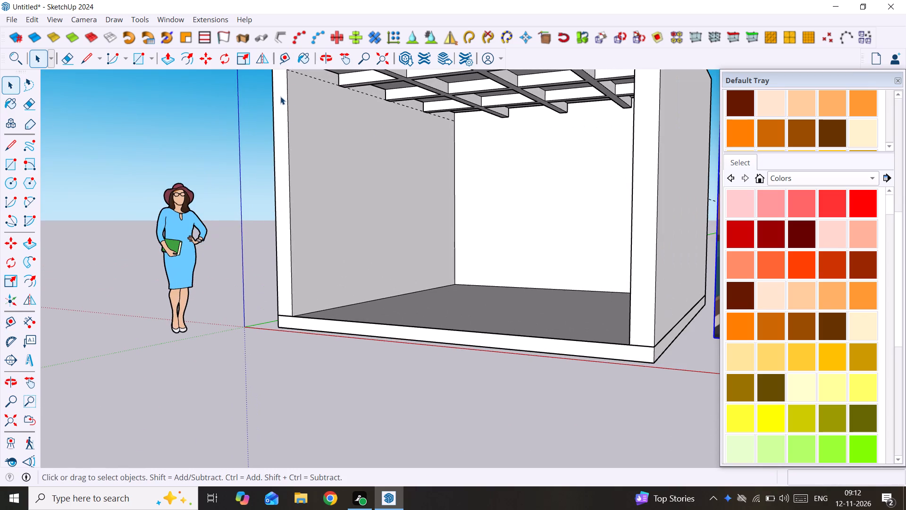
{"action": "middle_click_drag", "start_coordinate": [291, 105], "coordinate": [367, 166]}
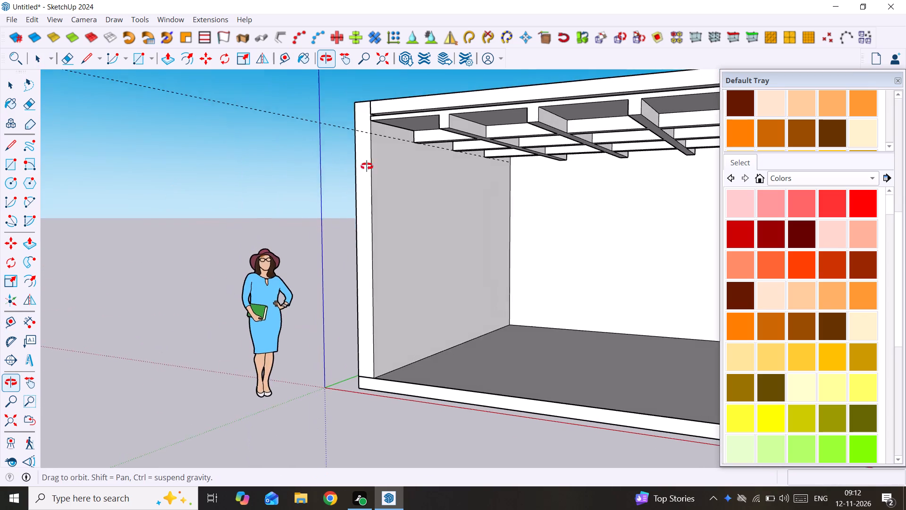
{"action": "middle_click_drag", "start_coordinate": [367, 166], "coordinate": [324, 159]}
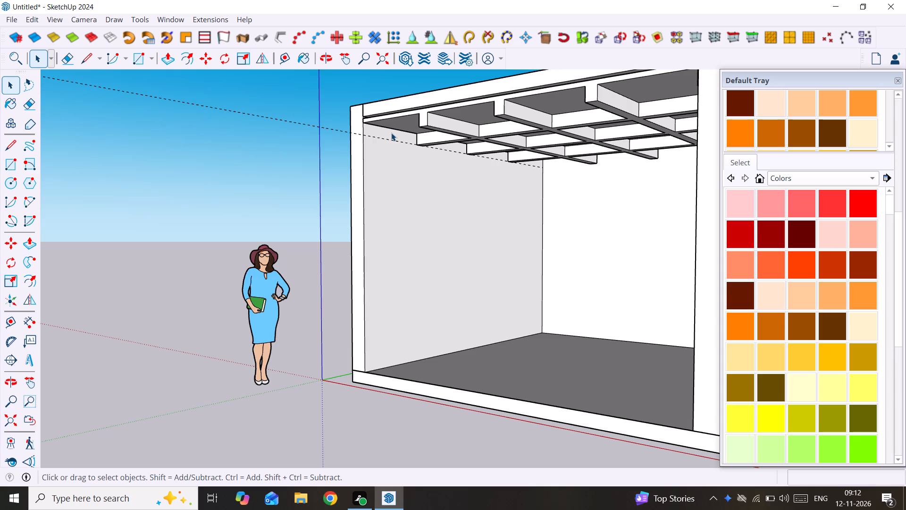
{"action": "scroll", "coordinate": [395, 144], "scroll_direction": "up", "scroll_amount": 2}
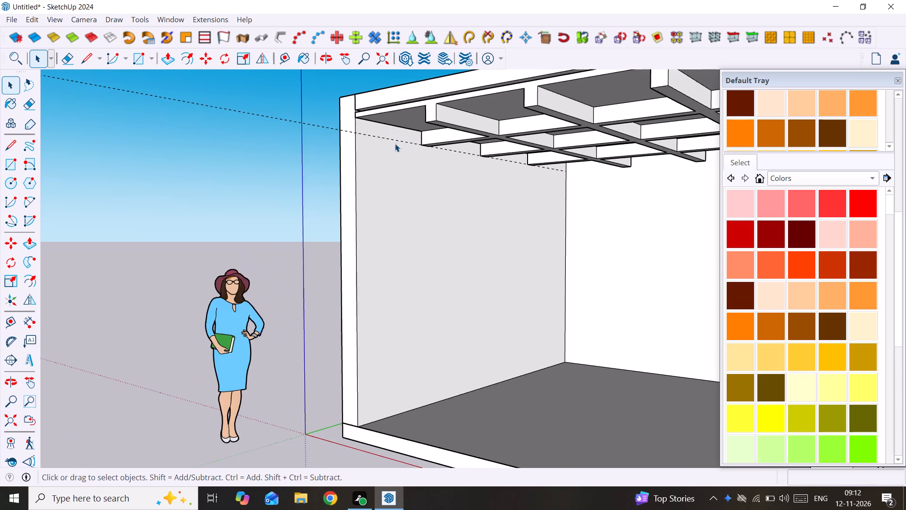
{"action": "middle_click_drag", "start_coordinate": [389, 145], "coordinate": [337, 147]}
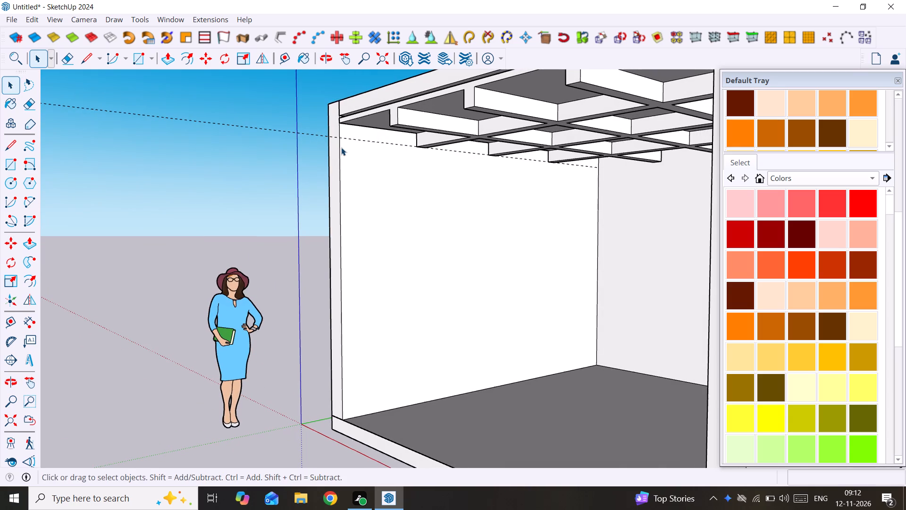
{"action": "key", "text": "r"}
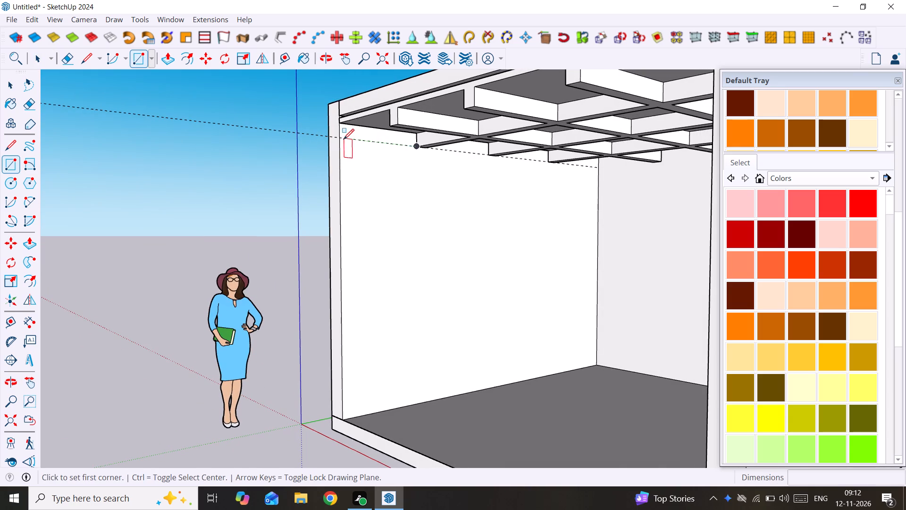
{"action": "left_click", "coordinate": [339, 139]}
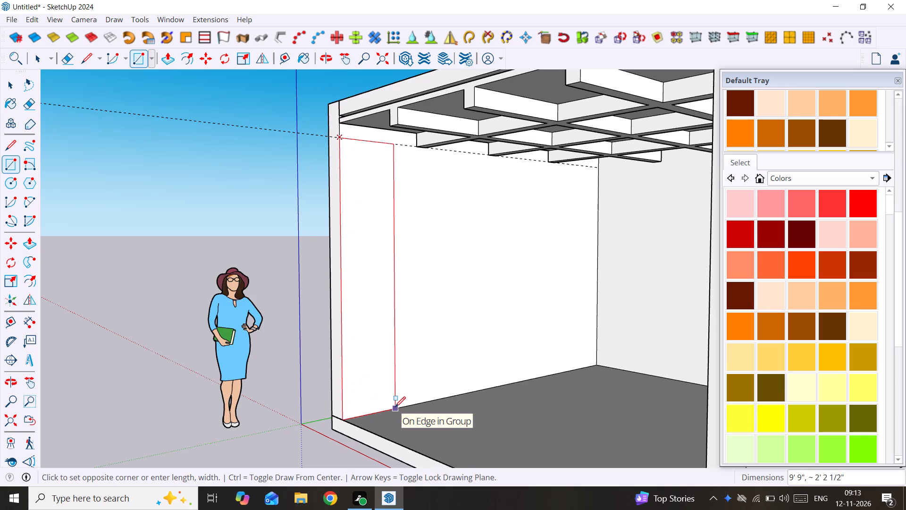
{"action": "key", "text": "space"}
Place a vertical guide on the left wall's inner face, 2' inward from its front edge.
{"action": "type", "text": "t"}
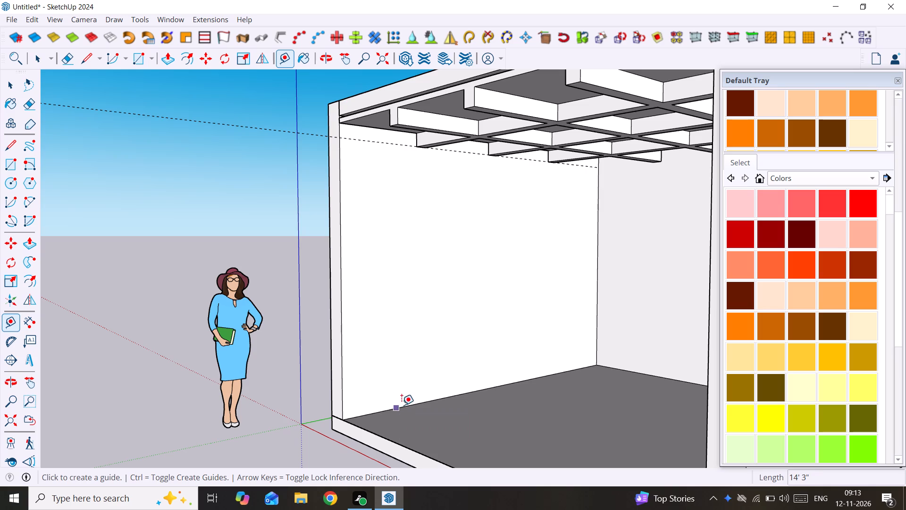
{"action": "left_click", "coordinate": [339, 235]}
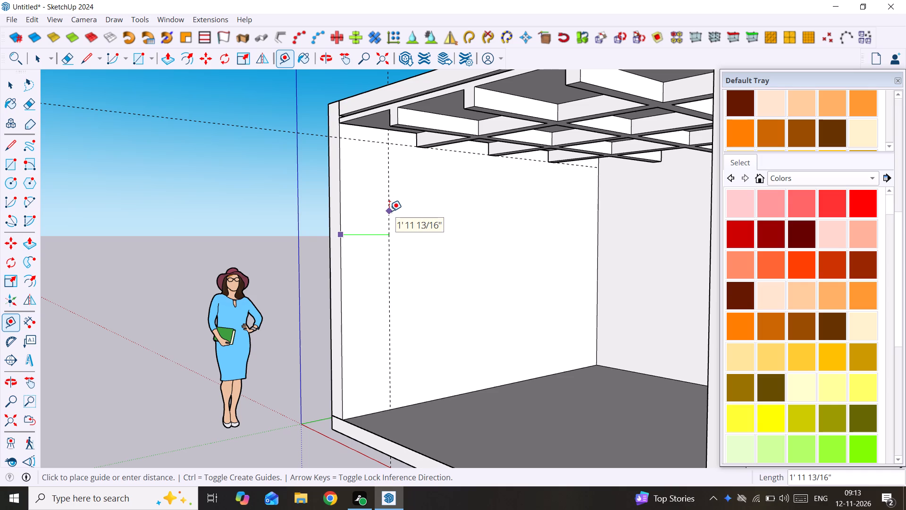
{"action": "type", "text": "2'"}
{"action": "key", "text": "Return"}
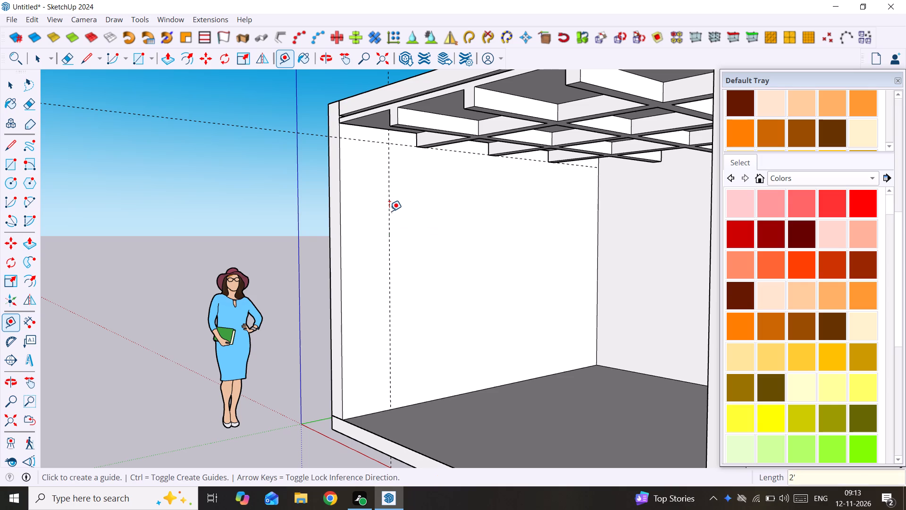
{"action": "scroll", "coordinate": [384, 203], "scroll_direction": "down", "scroll_amount": 5}
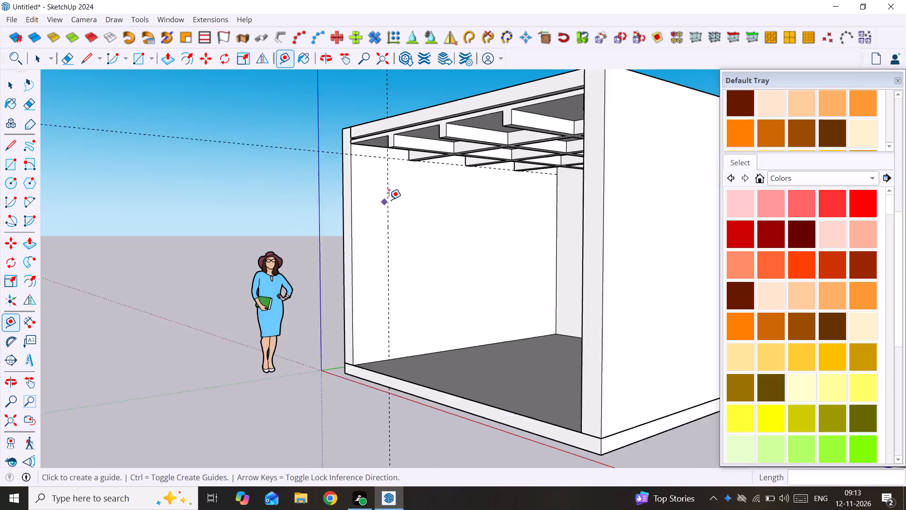
Place a second vertical guide on the left wall, offset 2" along the green axis from the first vertical guide toward the back.
{"action": "scroll", "coordinate": [389, 200], "scroll_direction": "up", "scroll_amount": 3}
{"action": "left_click", "coordinate": [389, 199]}
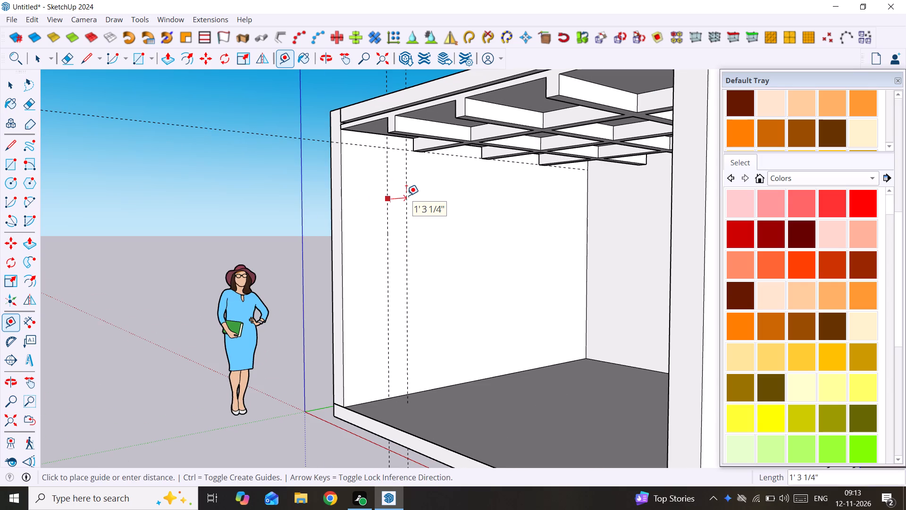
{"action": "middle_click_drag", "start_coordinate": [406, 195], "coordinate": [332, 215]}
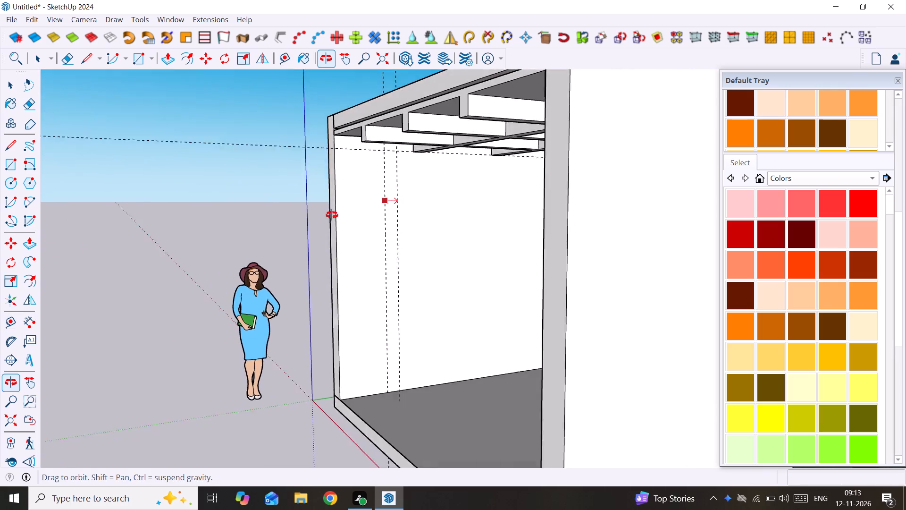
{"action": "middle_click_drag", "start_coordinate": [332, 215], "coordinate": [461, 190]}
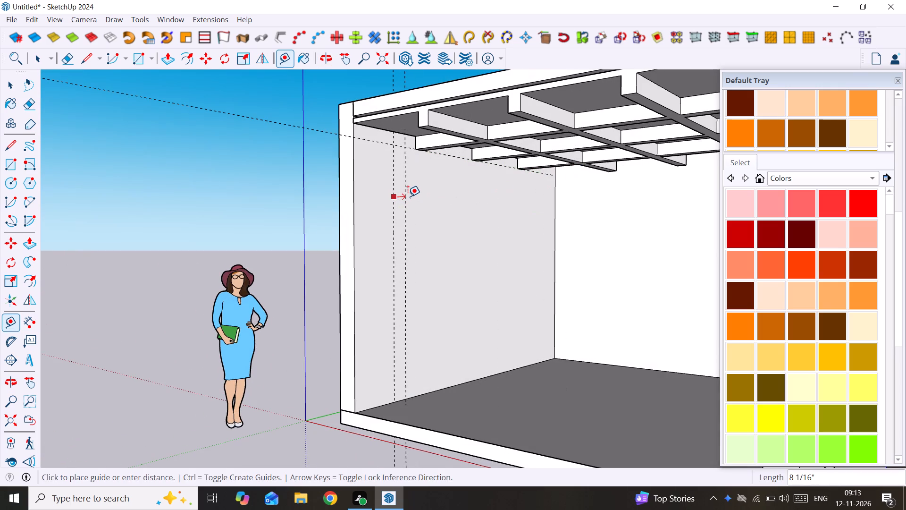
{"action": "scroll", "coordinate": [408, 196], "scroll_direction": "up", "scroll_amount": 3}
{"action": "middle_click_drag", "start_coordinate": [408, 196], "coordinate": [350, 202]}
{"action": "scroll", "coordinate": [355, 198], "scroll_direction": "up", "scroll_amount": 9}
{"action": "scroll", "coordinate": [403, 186], "scroll_direction": "down", "scroll_amount": 3}
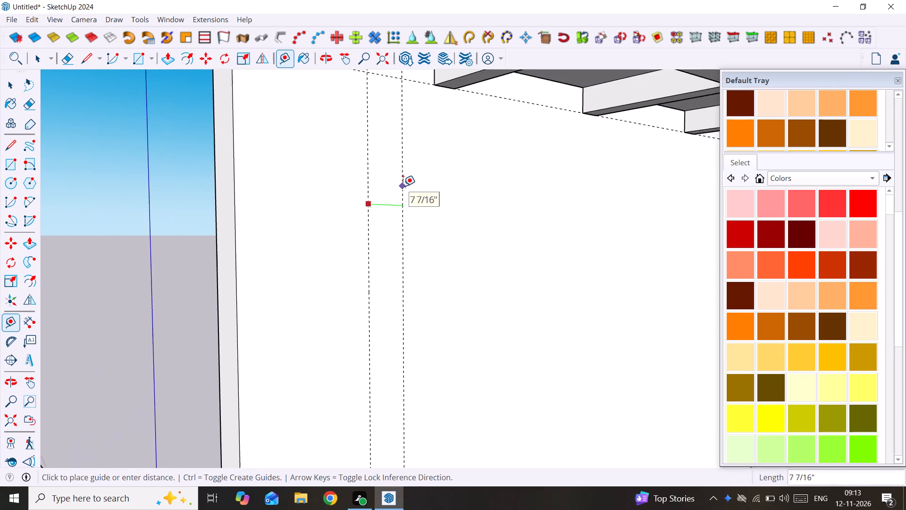
{"action": "scroll", "coordinate": [403, 186], "scroll_direction": "down", "scroll_amount": 11}
{"action": "key", "text": "Left"}
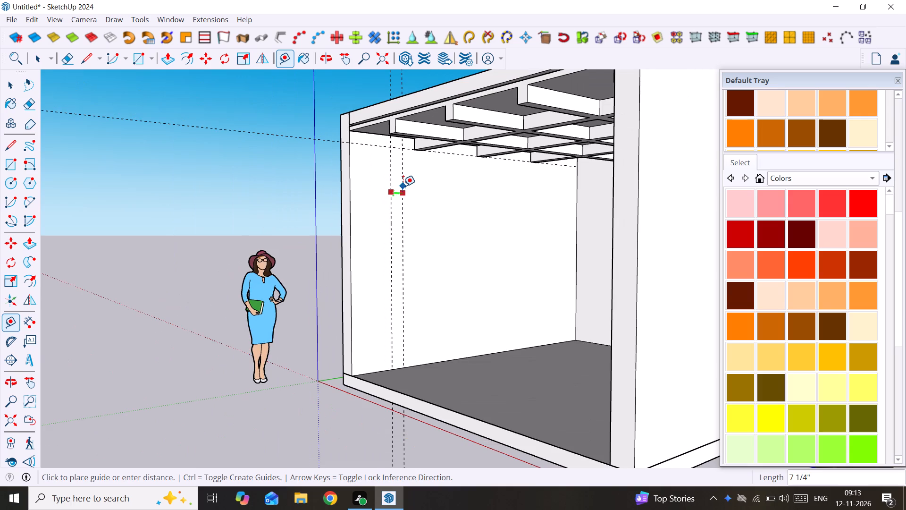
{"action": "scroll", "coordinate": [403, 186], "scroll_direction": "down", "scroll_amount": 5}
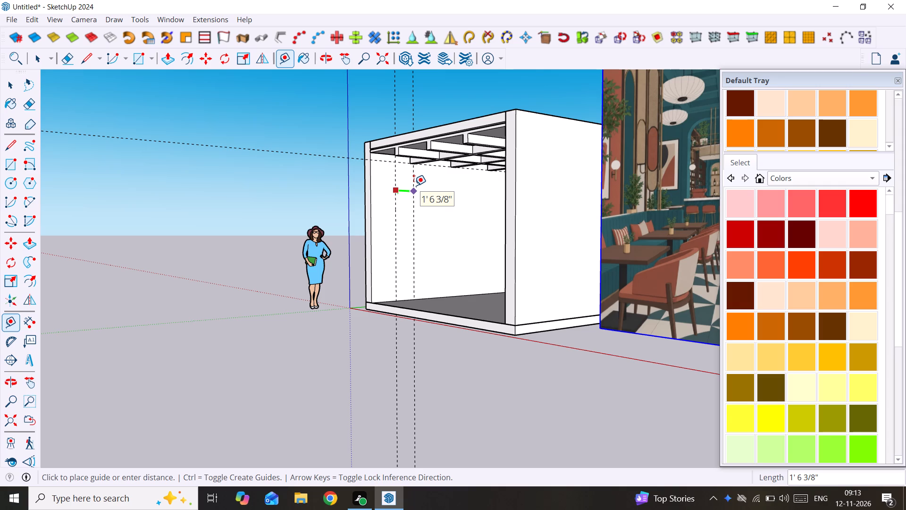
{"action": "scroll", "coordinate": [414, 186], "scroll_direction": "up", "scroll_amount": 9}
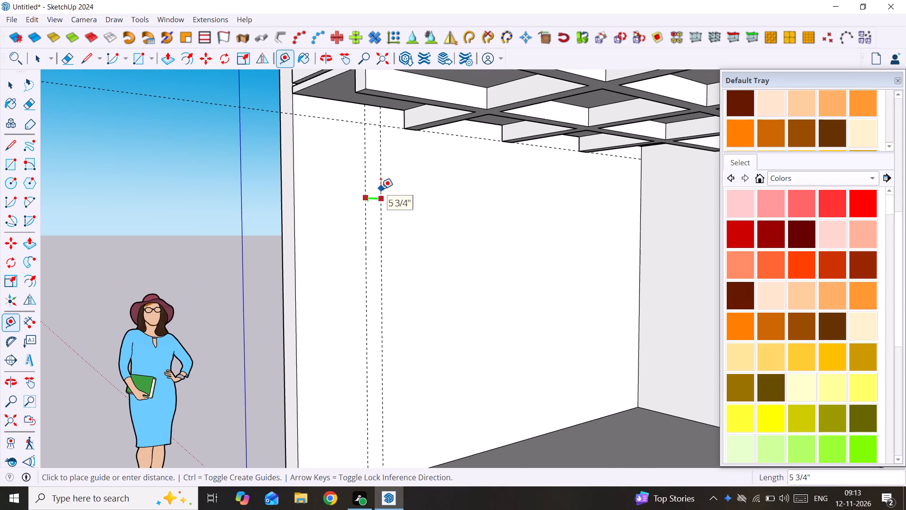
{"action": "type", "text": "2\""}
{"action": "key", "text": "Return"}
{"action": "key", "text": "space"}
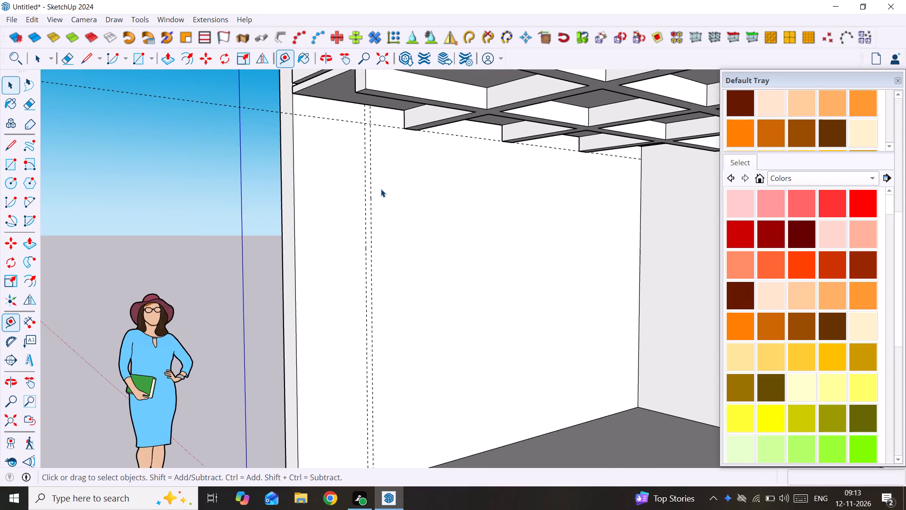
Offset another vertical guide from the second one along the green axis, deeper into the room on the left wall.
{"action": "scroll", "coordinate": [380, 173], "scroll_direction": "down", "scroll_amount": 2}
{"action": "scroll", "coordinate": [380, 173], "scroll_direction": "up", "scroll_amount": 2}
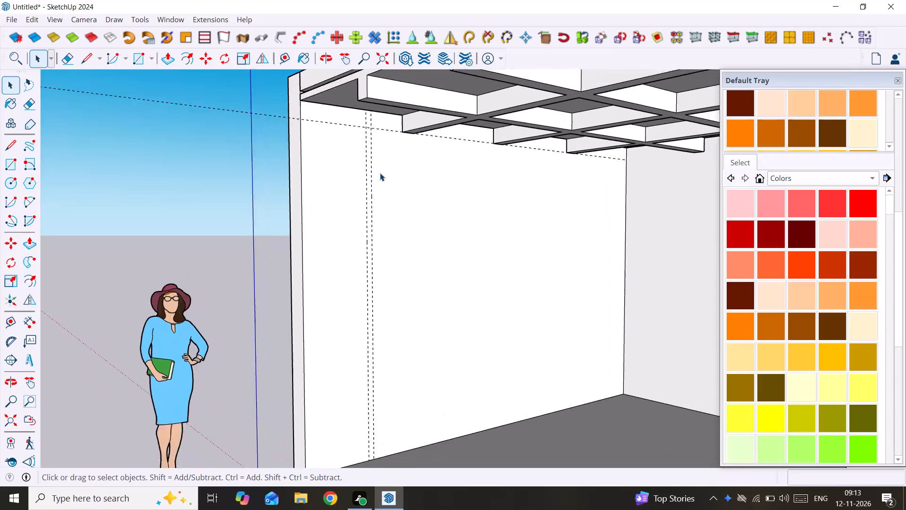
{"action": "middle_click_drag", "start_coordinate": [382, 173], "coordinate": [376, 170]}
{"action": "middle_click_drag", "start_coordinate": [363, 174], "coordinate": [338, 182]}
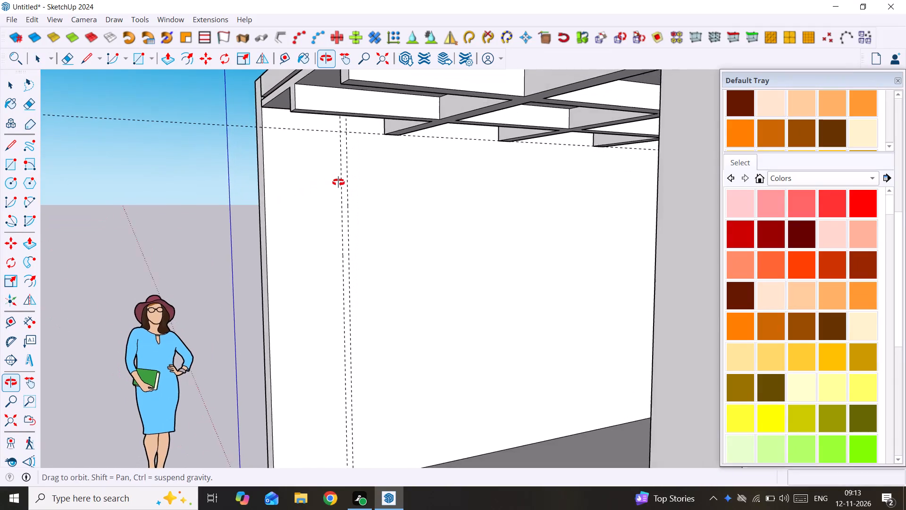
{"action": "middle_click_drag", "start_coordinate": [338, 182], "coordinate": [342, 181]}
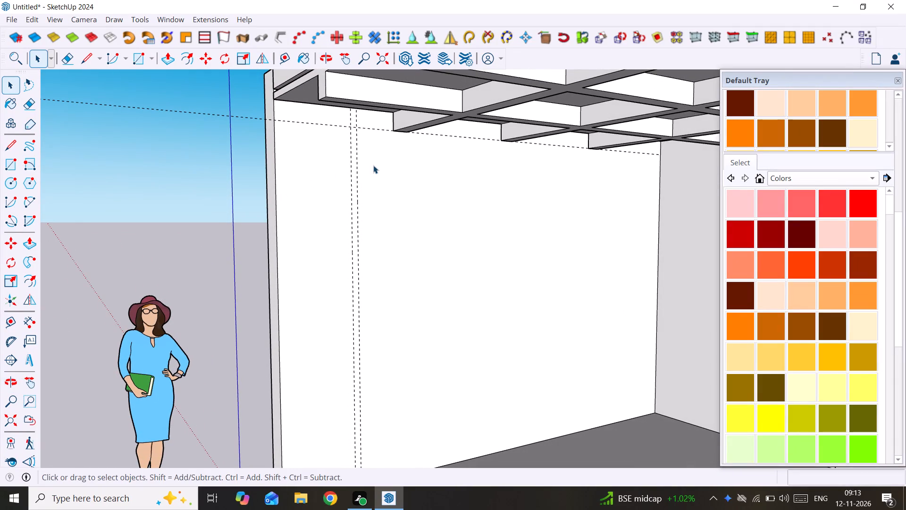
{"action": "key", "text": "t"}
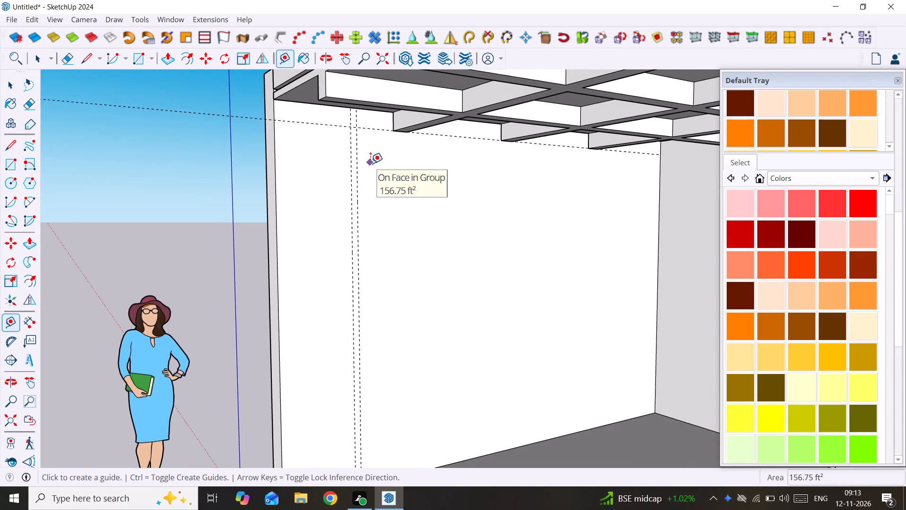
{"action": "left_click", "coordinate": [358, 160]}
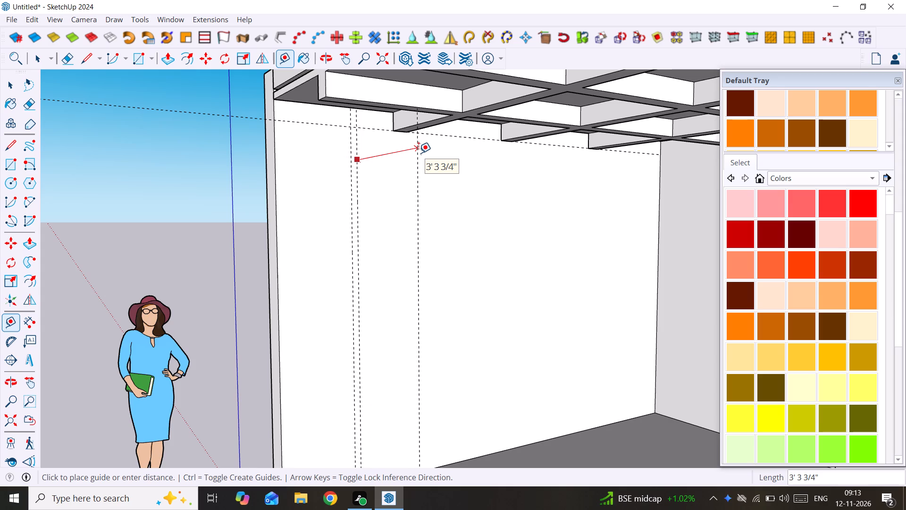
{"action": "key", "text": "Left"}
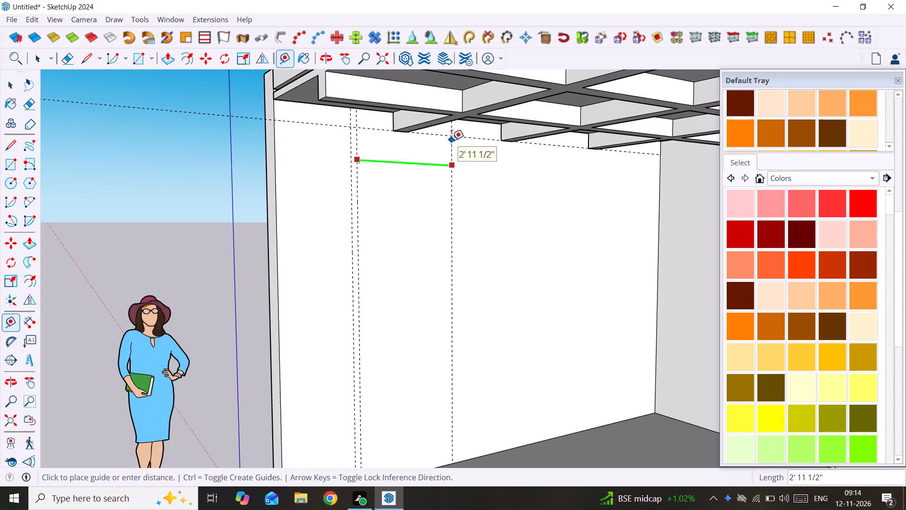
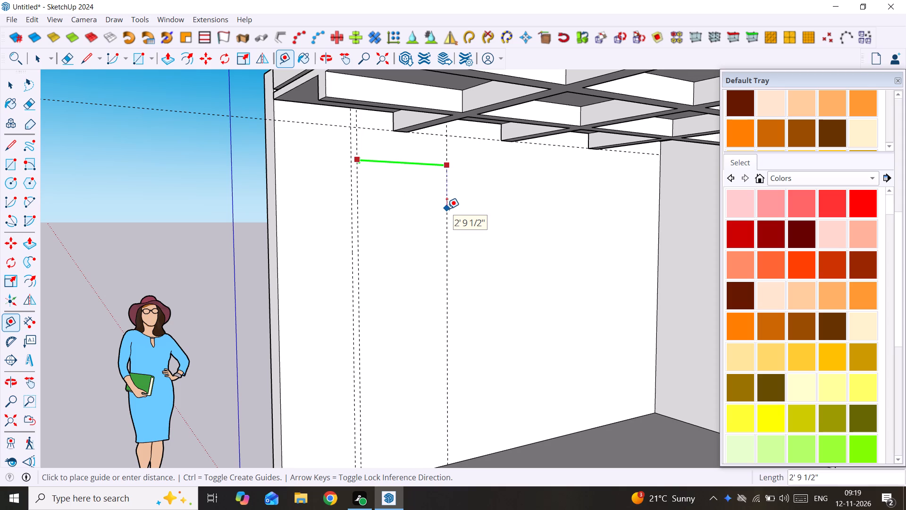
Set the third vertical guide 2' from the second one along the green axis, toward the back of the left wall.
{"action": "scroll", "coordinate": [442, 205], "scroll_direction": "down", "scroll_amount": 4}
{"action": "scroll", "coordinate": [442, 205], "scroll_direction": "up", "scroll_amount": 3}
{"action": "middle_click", "coordinate": [442, 205]}
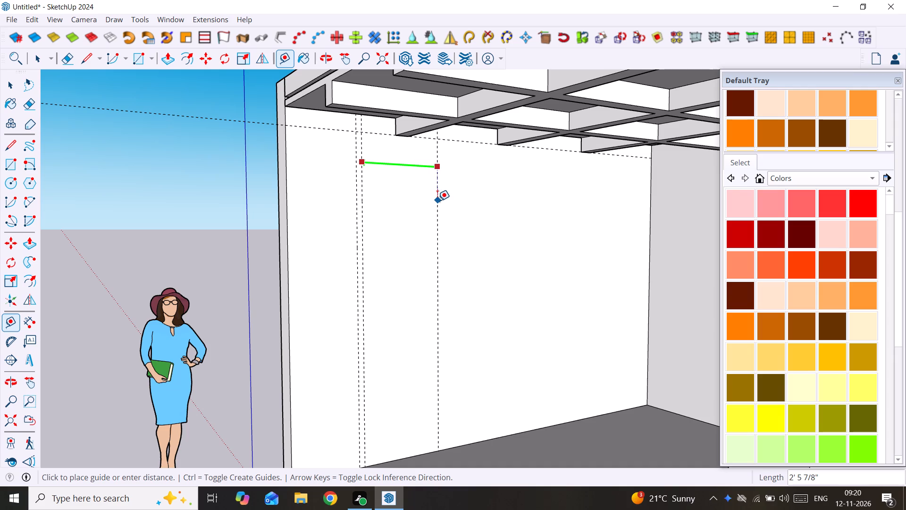
{"action": "scroll", "coordinate": [437, 201], "scroll_direction": "down", "scroll_amount": 2}
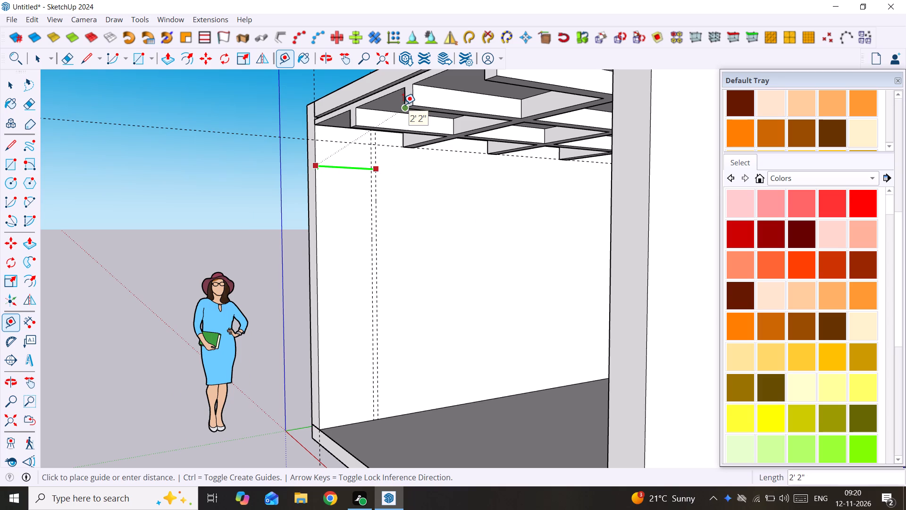
{"action": "scroll", "coordinate": [403, 210], "scroll_direction": "down", "scroll_amount": 4}
{"action": "middle_click_drag", "start_coordinate": [404, 211], "coordinate": [502, 202]}
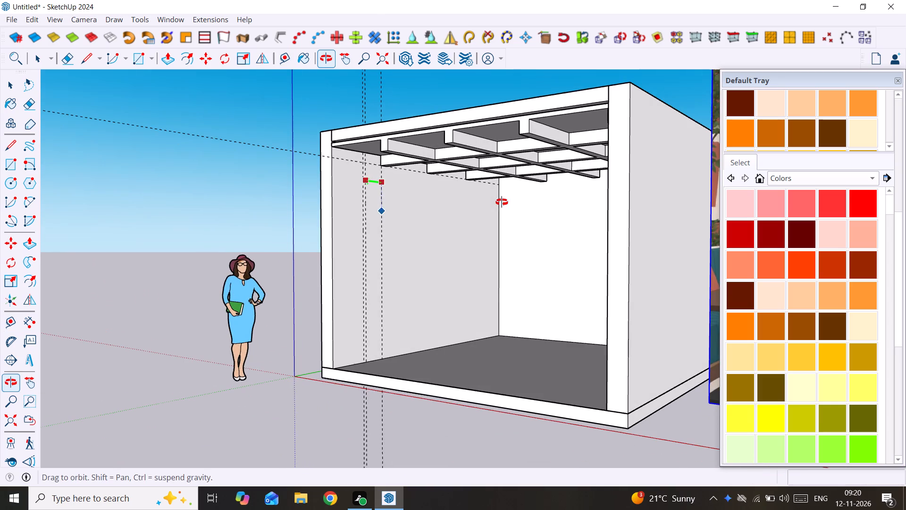
{"action": "middle_click_drag", "start_coordinate": [502, 202], "coordinate": [502, 202]}
{"action": "type", "text": "2'"}
{"action": "key", "text": "Return"}
Place a fourth vertical guide on the left wall, offset 2" along the green axis from the third guide toward the back.
{"action": "scroll", "coordinate": [420, 203], "scroll_direction": "up", "scroll_amount": 4}
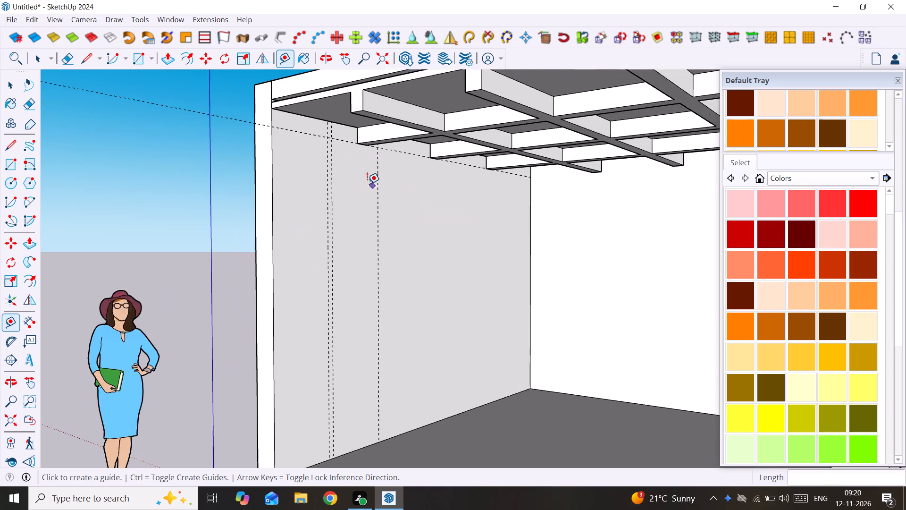
{"action": "scroll", "coordinate": [367, 184], "scroll_direction": "up", "scroll_amount": 1}
{"action": "left_click", "coordinate": [378, 178]}
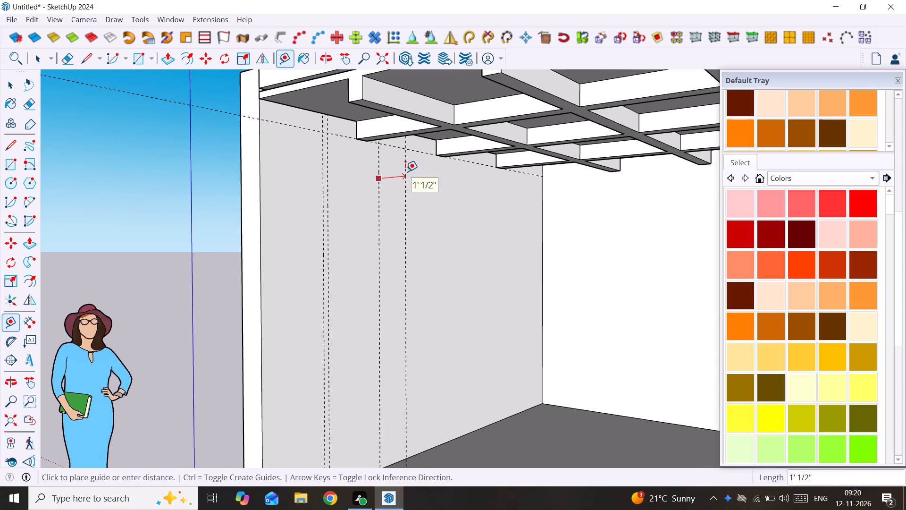
{"action": "key", "text": "Left"}
{"action": "type", "text": "2\""}
{"action": "key", "text": "Return"}
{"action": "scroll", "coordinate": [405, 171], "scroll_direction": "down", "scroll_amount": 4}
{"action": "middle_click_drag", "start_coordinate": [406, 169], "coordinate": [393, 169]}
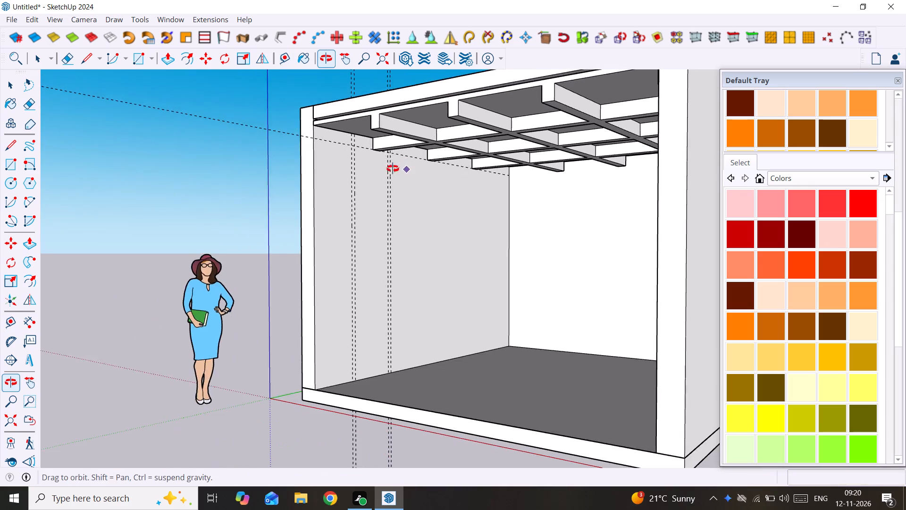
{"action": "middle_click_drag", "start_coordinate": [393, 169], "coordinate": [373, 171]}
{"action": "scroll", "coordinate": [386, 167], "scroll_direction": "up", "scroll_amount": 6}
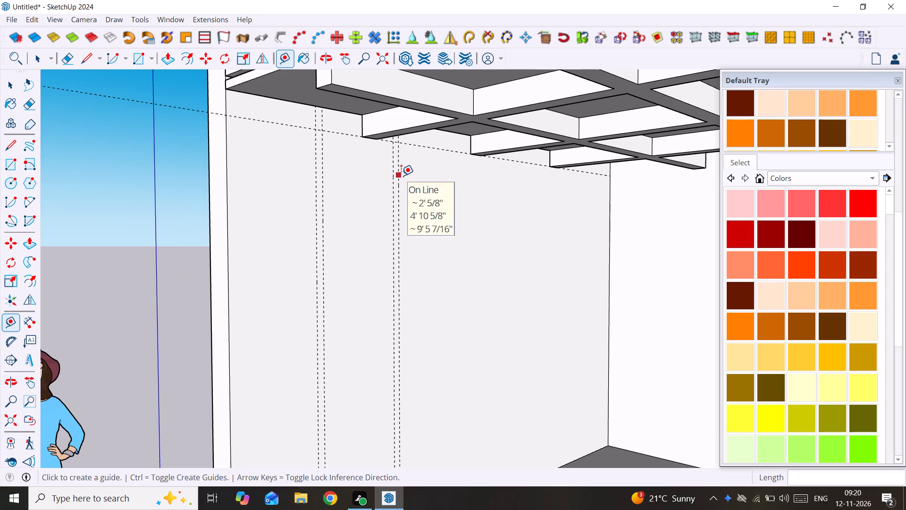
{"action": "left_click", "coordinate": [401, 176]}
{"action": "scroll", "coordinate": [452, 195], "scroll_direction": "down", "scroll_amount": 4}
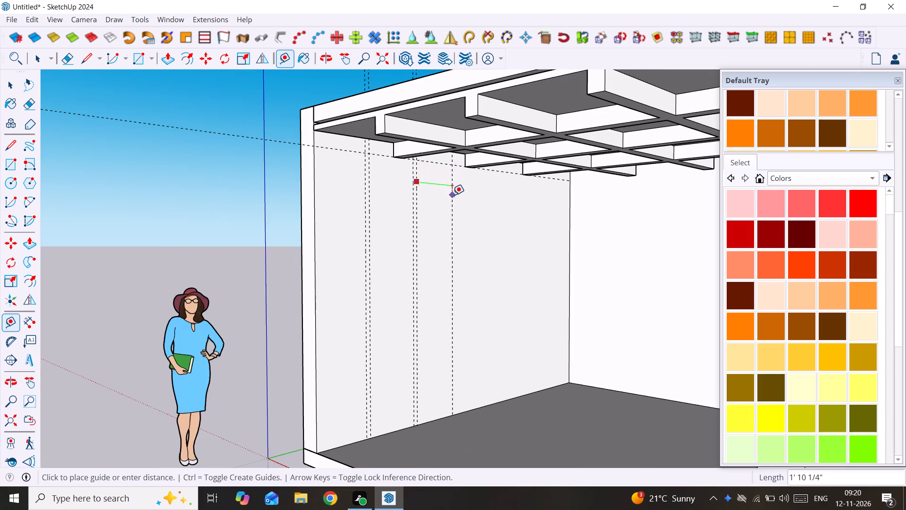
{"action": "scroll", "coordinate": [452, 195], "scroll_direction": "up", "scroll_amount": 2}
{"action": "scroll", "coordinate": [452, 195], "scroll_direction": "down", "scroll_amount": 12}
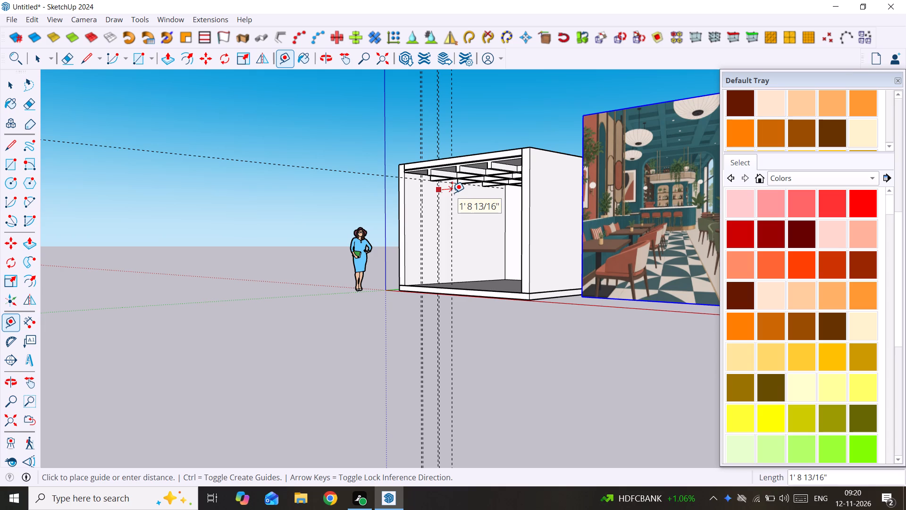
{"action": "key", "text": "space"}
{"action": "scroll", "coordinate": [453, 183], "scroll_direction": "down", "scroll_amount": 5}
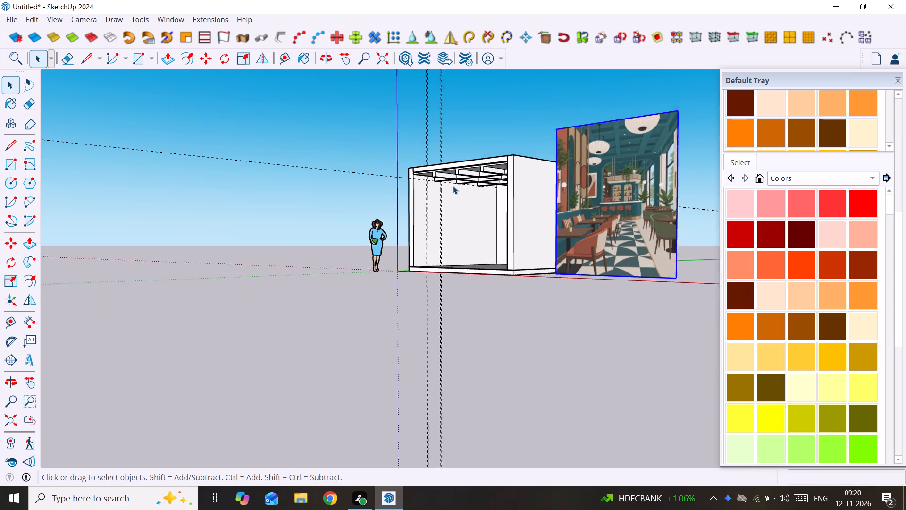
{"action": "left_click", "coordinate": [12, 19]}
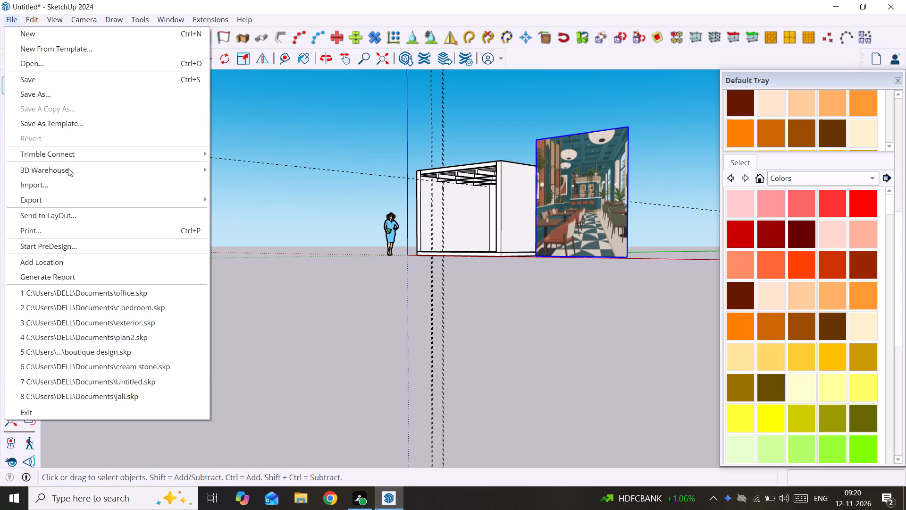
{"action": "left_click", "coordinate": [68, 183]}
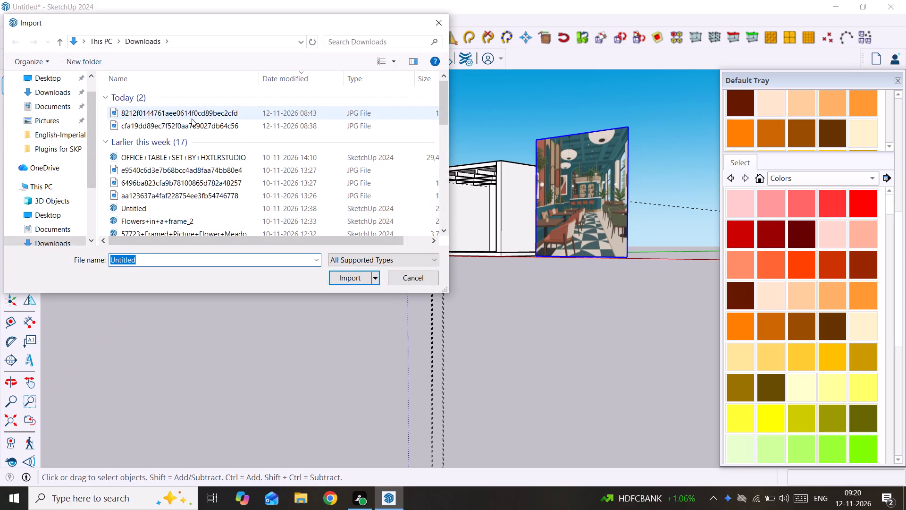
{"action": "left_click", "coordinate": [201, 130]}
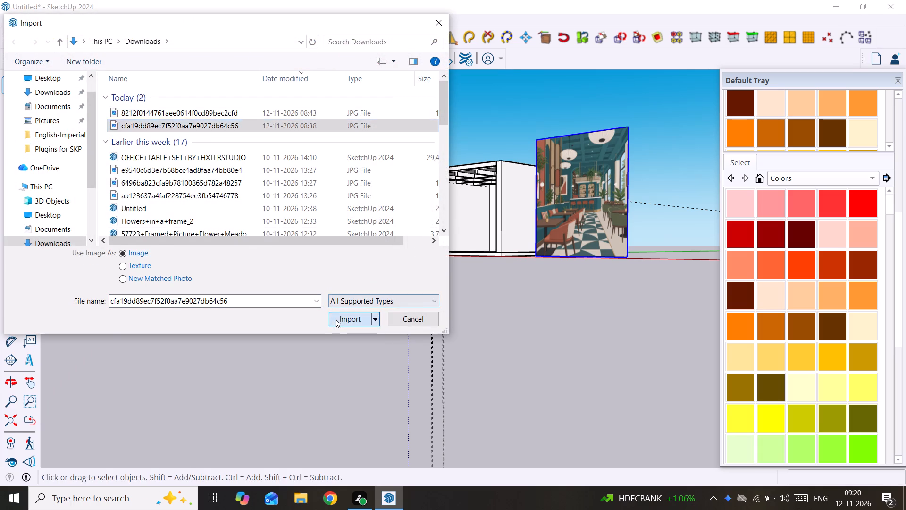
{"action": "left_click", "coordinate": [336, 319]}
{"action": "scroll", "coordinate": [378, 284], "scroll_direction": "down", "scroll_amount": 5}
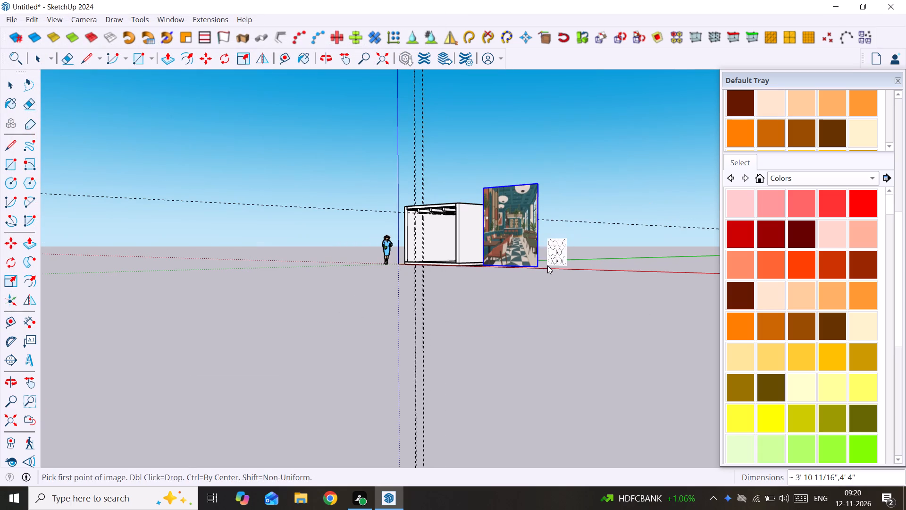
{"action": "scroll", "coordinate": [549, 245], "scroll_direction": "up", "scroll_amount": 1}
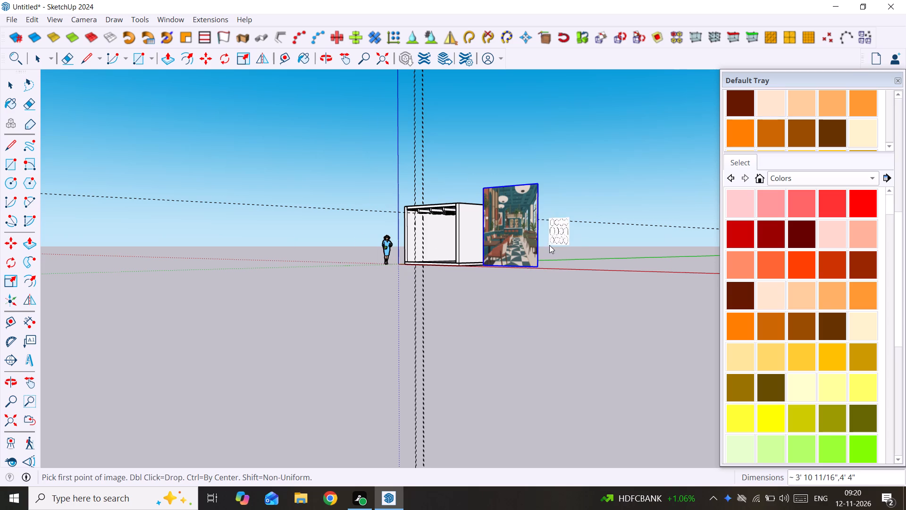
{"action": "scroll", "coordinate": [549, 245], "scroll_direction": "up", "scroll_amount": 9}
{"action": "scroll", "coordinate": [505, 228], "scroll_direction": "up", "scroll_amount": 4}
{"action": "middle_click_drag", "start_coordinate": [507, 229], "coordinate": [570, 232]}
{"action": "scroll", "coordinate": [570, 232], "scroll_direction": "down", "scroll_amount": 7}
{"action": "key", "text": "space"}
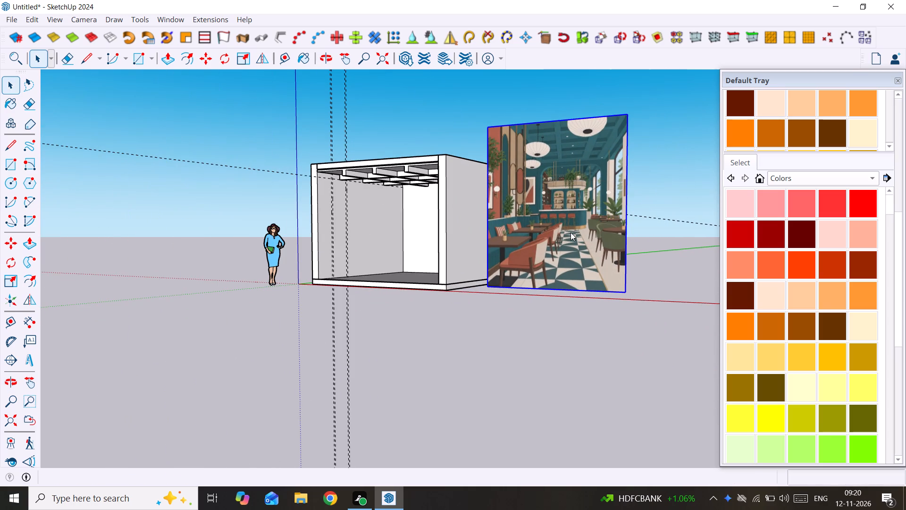
Examine the café reference image's left wall panels and compare them with the room model and its guides.
{"action": "scroll", "coordinate": [569, 161], "scroll_direction": "up", "scroll_amount": 6}
{"action": "scroll", "coordinate": [569, 161], "scroll_direction": "down", "scroll_amount": 3}
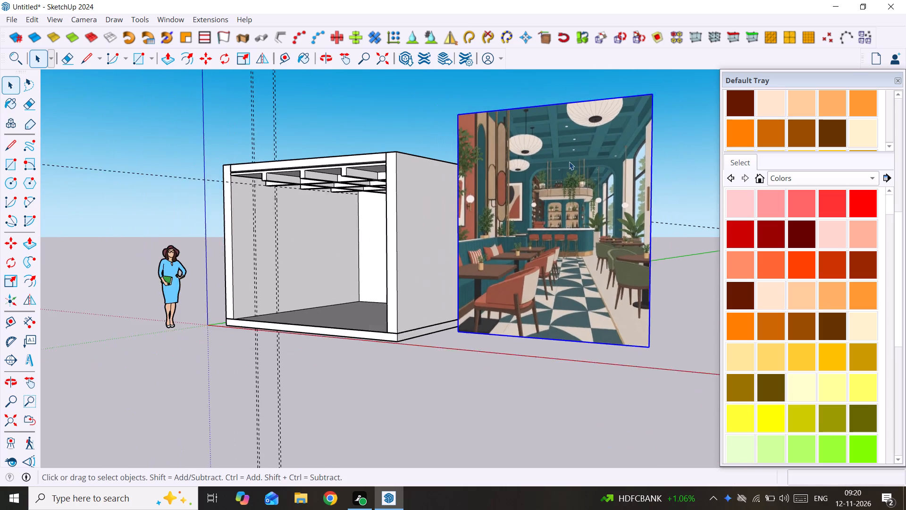
{"action": "scroll", "coordinate": [569, 161], "scroll_direction": "down", "scroll_amount": 3}
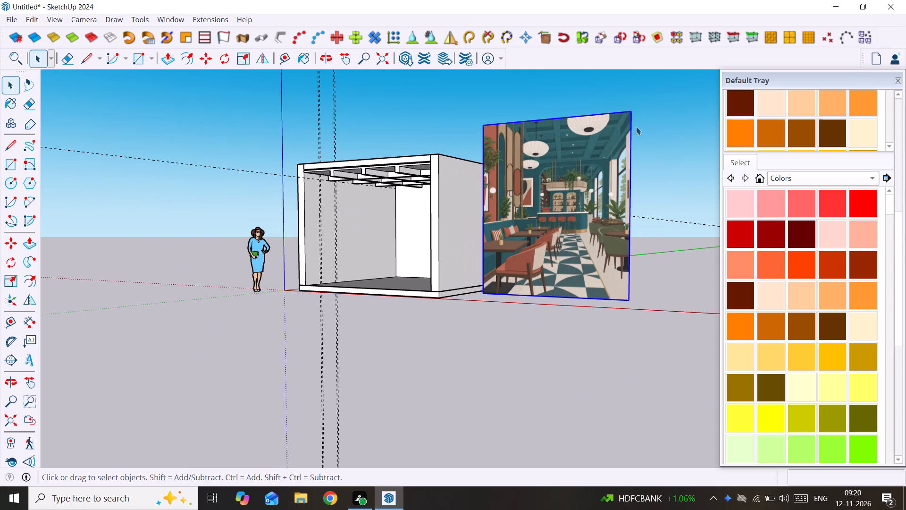
{"action": "scroll", "coordinate": [636, 127], "scroll_direction": "up", "scroll_amount": 2}
{"action": "scroll", "coordinate": [568, 139], "scroll_direction": "up", "scroll_amount": 7}
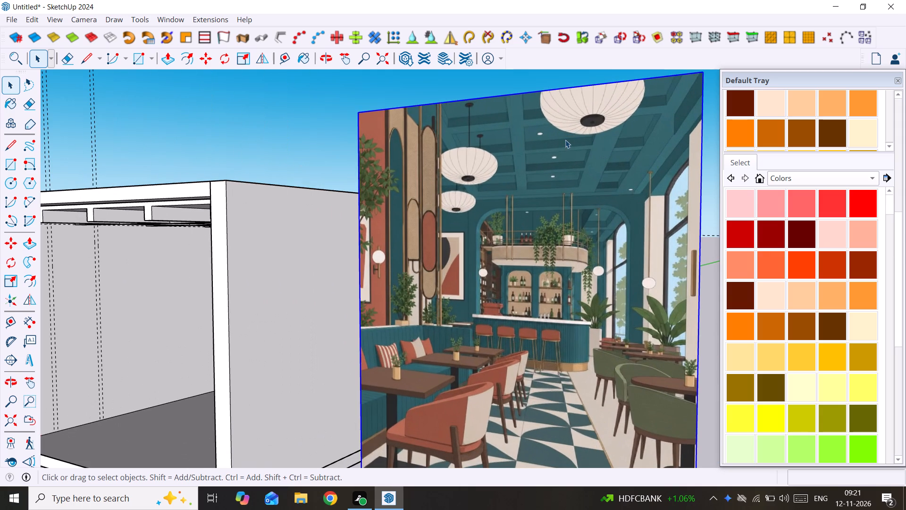
{"action": "scroll", "coordinate": [284, 220], "scroll_direction": "down", "scroll_amount": 4}
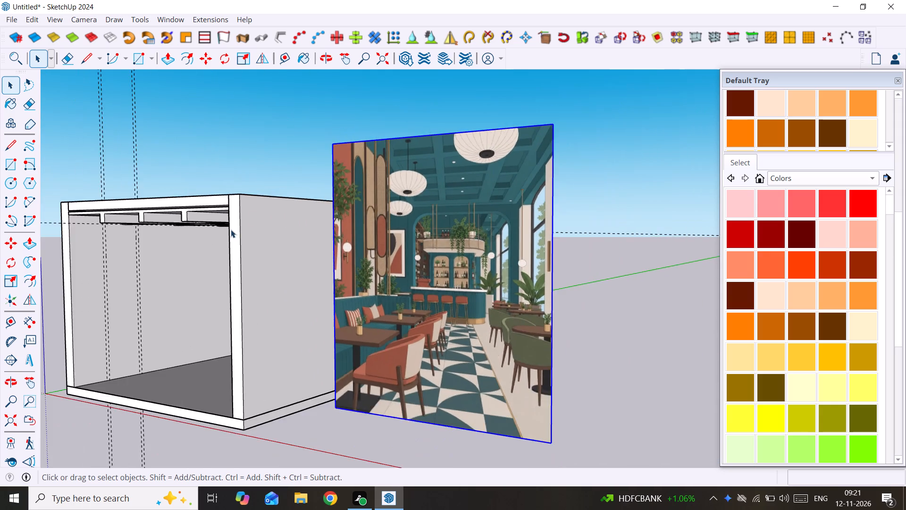
{"action": "middle_click_drag", "start_coordinate": [241, 224], "coordinate": [505, 136]}
{"action": "scroll", "coordinate": [392, 164], "scroll_direction": "down", "scroll_amount": 2}
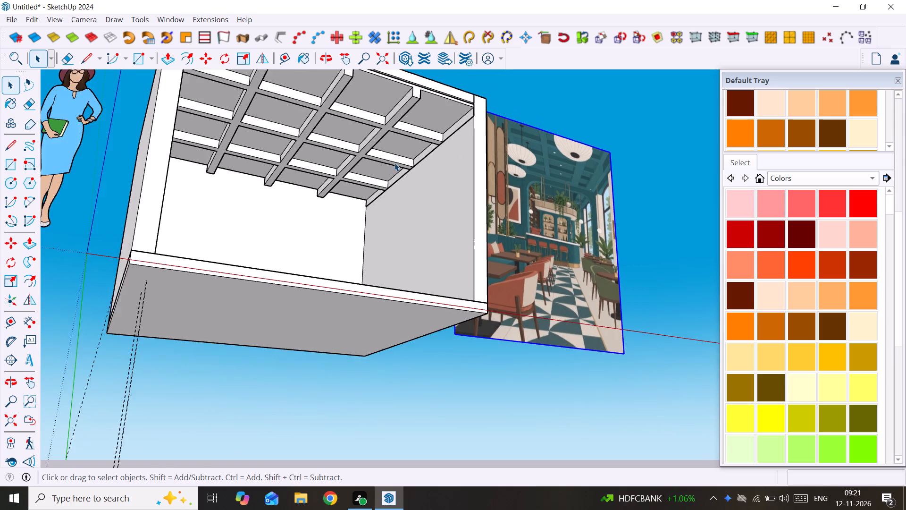
{"action": "scroll", "coordinate": [394, 163], "scroll_direction": "down", "scroll_amount": 3}
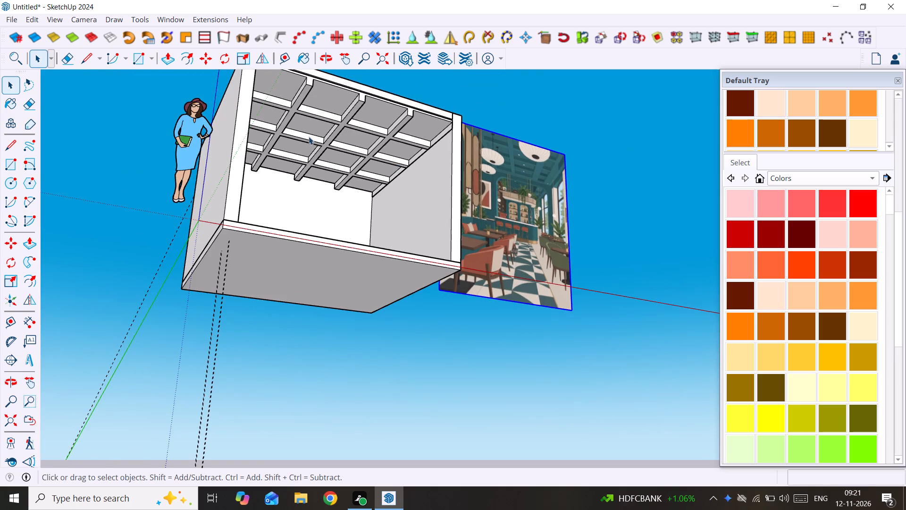
{"action": "middle_click_drag", "start_coordinate": [308, 137], "coordinate": [184, 209]}
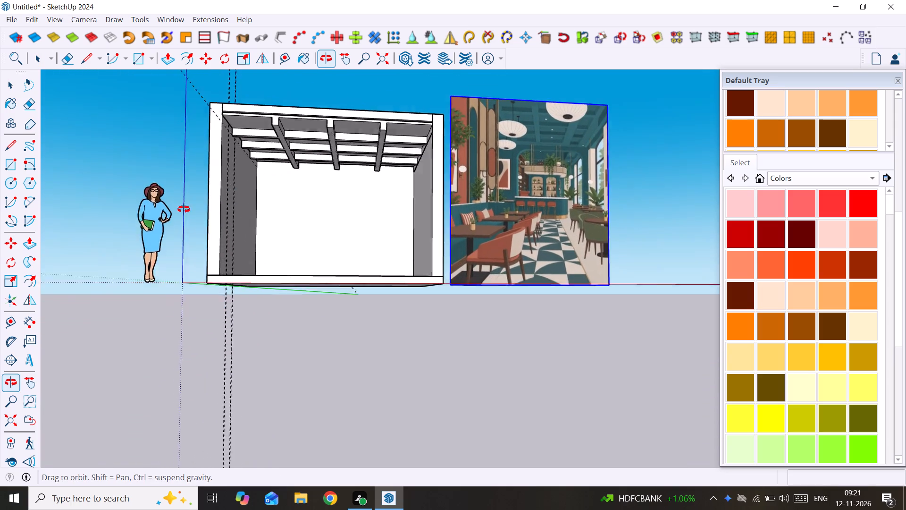
{"action": "middle_click_drag", "start_coordinate": [184, 209], "coordinate": [26, 239]}
{"action": "scroll", "coordinate": [285, 179], "scroll_direction": "up", "scroll_amount": 4}
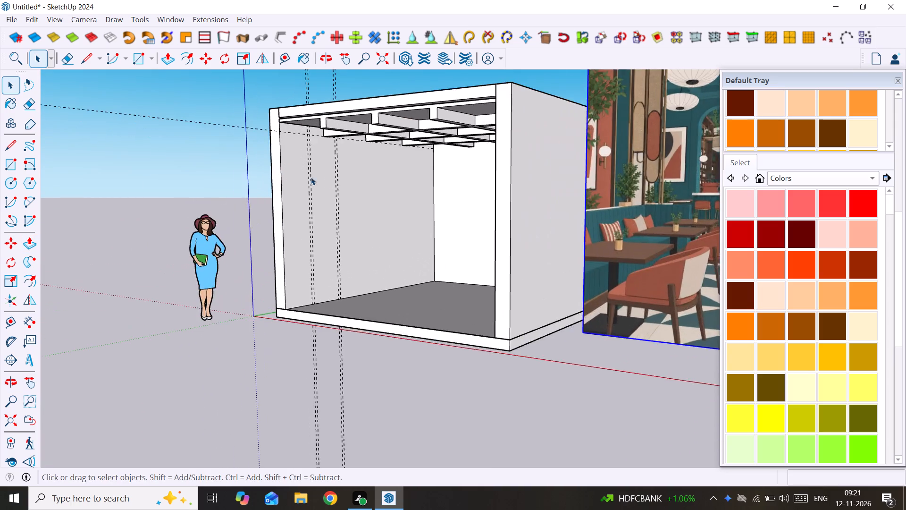
{"action": "scroll", "coordinate": [326, 178], "scroll_direction": "up", "scroll_amount": 6}
{"action": "middle_click_drag", "start_coordinate": [327, 179], "coordinate": [261, 187]}
{"action": "scroll", "coordinate": [261, 187], "scroll_direction": "down", "scroll_amount": 3}
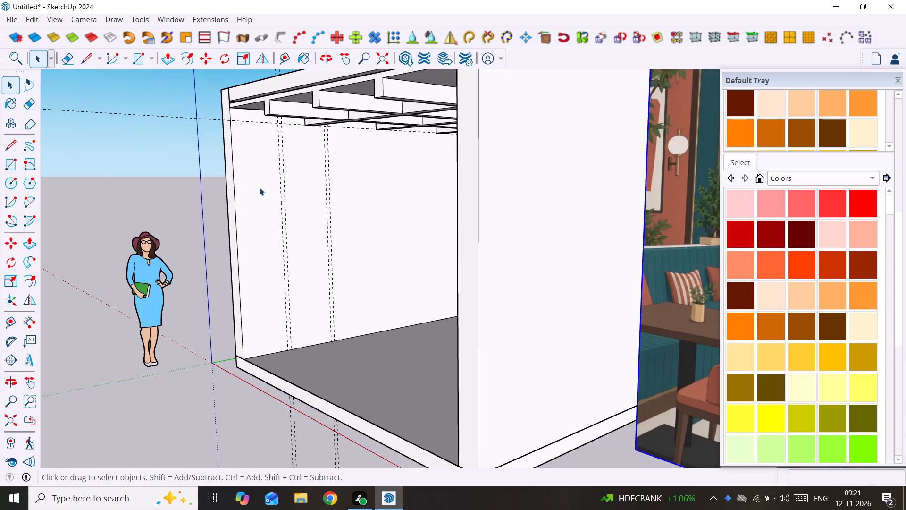
{"action": "scroll", "coordinate": [248, 174], "scroll_direction": "down", "scroll_amount": 4}
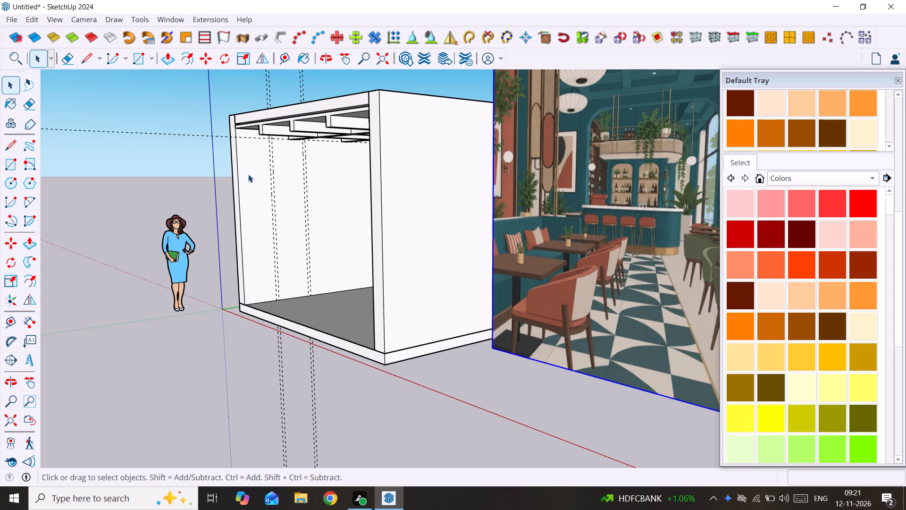
{"action": "scroll", "coordinate": [787, 246], "scroll_direction": "down", "scroll_amount": 4}
{"action": "scroll", "coordinate": [658, 195], "scroll_direction": "down", "scroll_amount": 5}
{"action": "scroll", "coordinate": [619, 195], "scroll_direction": "down", "scroll_amount": 4}
{"action": "scroll", "coordinate": [615, 181], "scroll_direction": "up", "scroll_amount": 3}
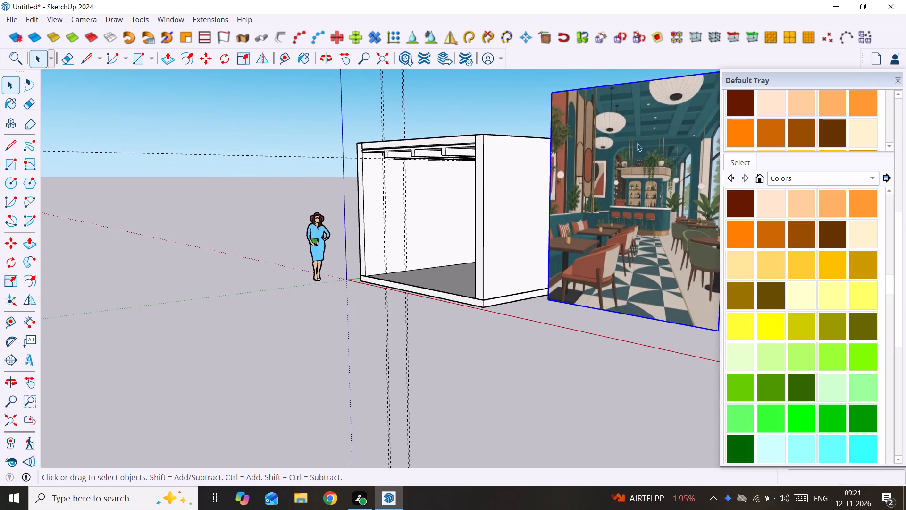
{"action": "scroll", "coordinate": [631, 130], "scroll_direction": "up", "scroll_amount": 3}
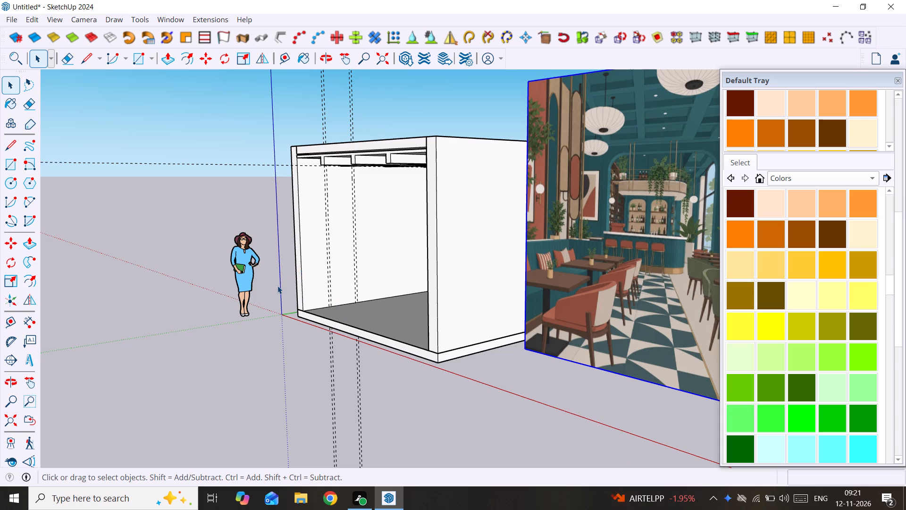
Draw a 9' 9" by 2' rectangle on the left wall, from the first vertical guide's crossing with the horizontal guide to the front floor corner.
{"action": "scroll", "coordinate": [273, 287], "scroll_direction": "up", "scroll_amount": 2}
{"action": "scroll", "coordinate": [293, 185], "scroll_direction": "up", "scroll_amount": 4}
{"action": "scroll", "coordinate": [300, 142], "scroll_direction": "up", "scroll_amount": 3}
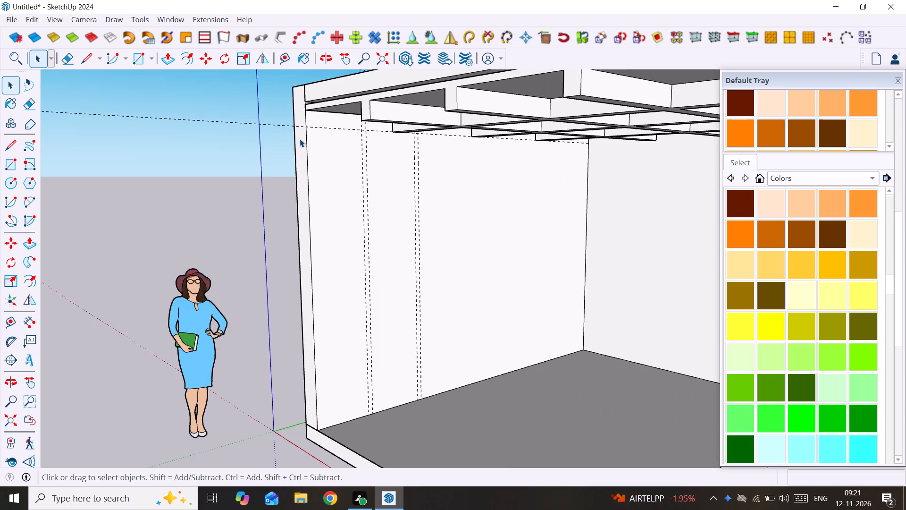
{"action": "middle_click_drag", "start_coordinate": [300, 139], "coordinate": [285, 137]}
{"action": "key", "text": "r"}
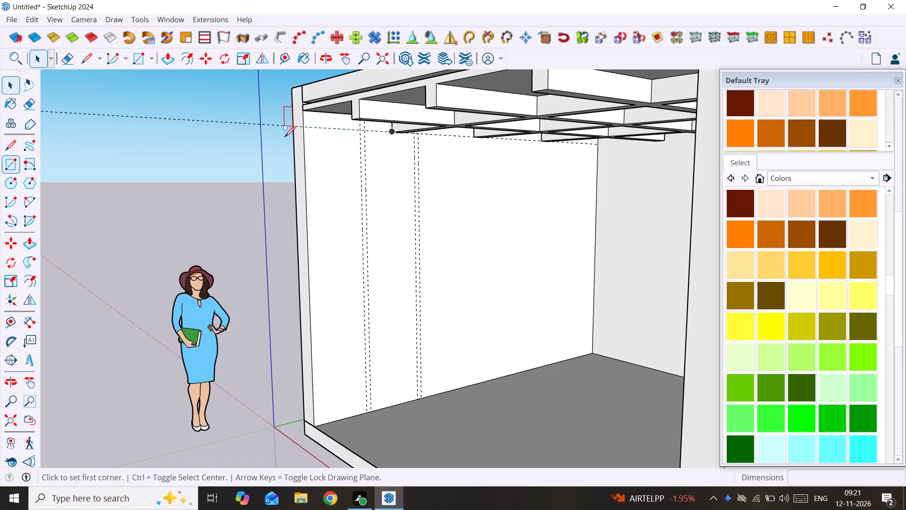
{"action": "left_click", "coordinate": [359, 131]}
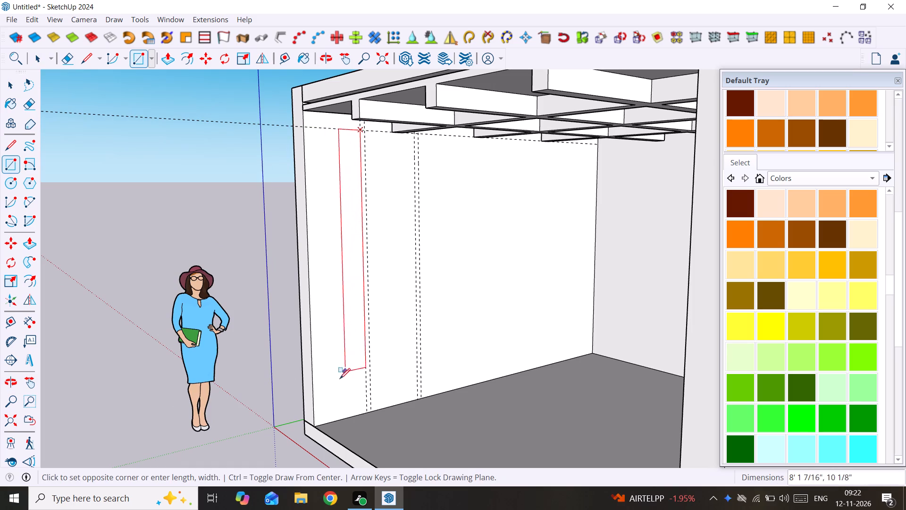
{"action": "left_click", "coordinate": [317, 429]}
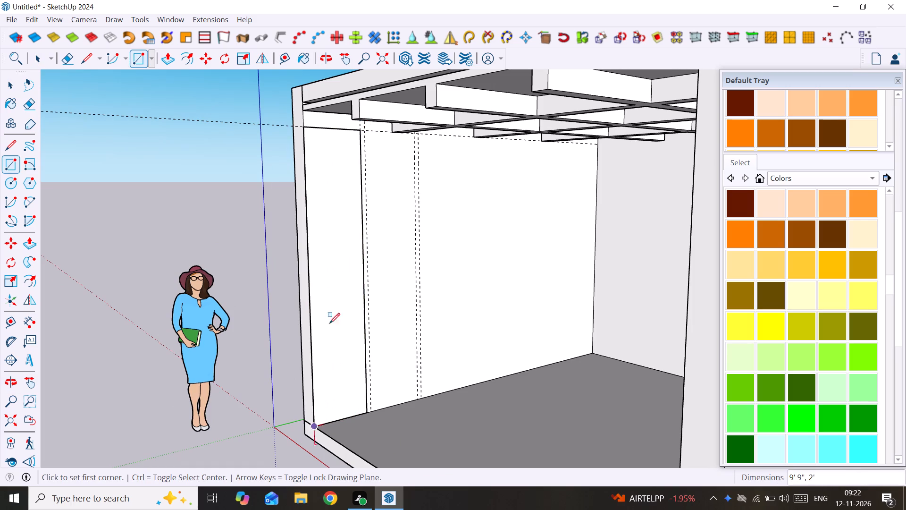
Draw a 2" wide strip rectangle on the left wall beside the first panel, from the horizontal guide down to the floor at the second vertical guide.
{"action": "scroll", "coordinate": [350, 121], "scroll_direction": "up", "scroll_amount": 7}
{"action": "middle_click_drag", "start_coordinate": [362, 135], "coordinate": [357, 136]}
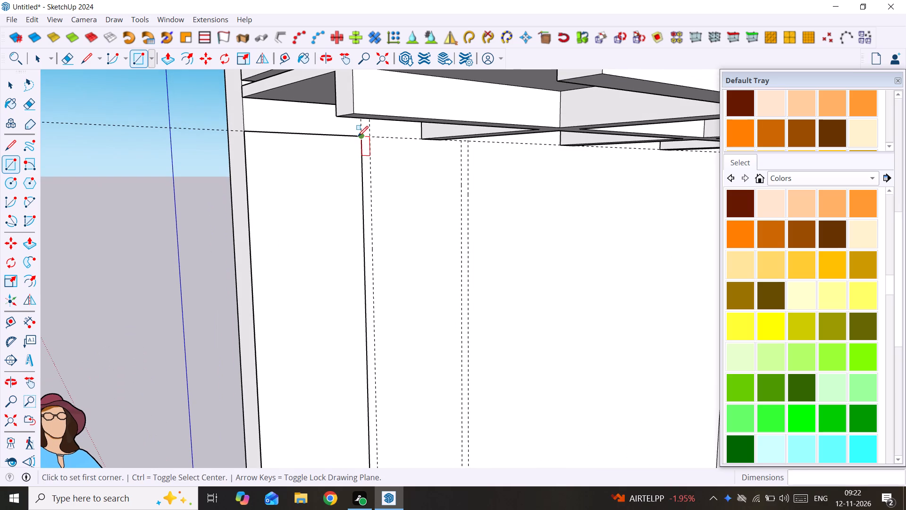
{"action": "left_click", "coordinate": [358, 136]}
{"action": "scroll", "coordinate": [373, 171], "scroll_direction": "down", "scroll_amount": 16}
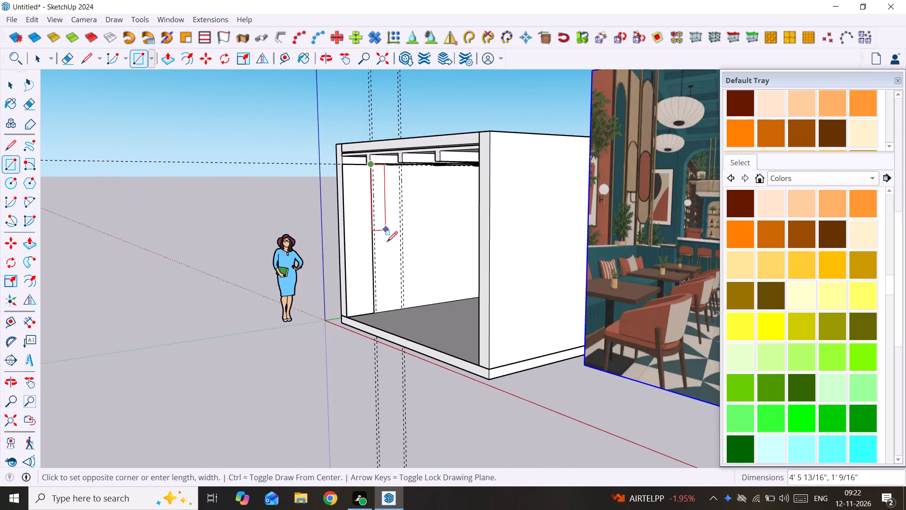
{"action": "scroll", "coordinate": [387, 251], "scroll_direction": "up", "scroll_amount": 3}
{"action": "scroll", "coordinate": [376, 323], "scroll_direction": "up", "scroll_amount": 10}
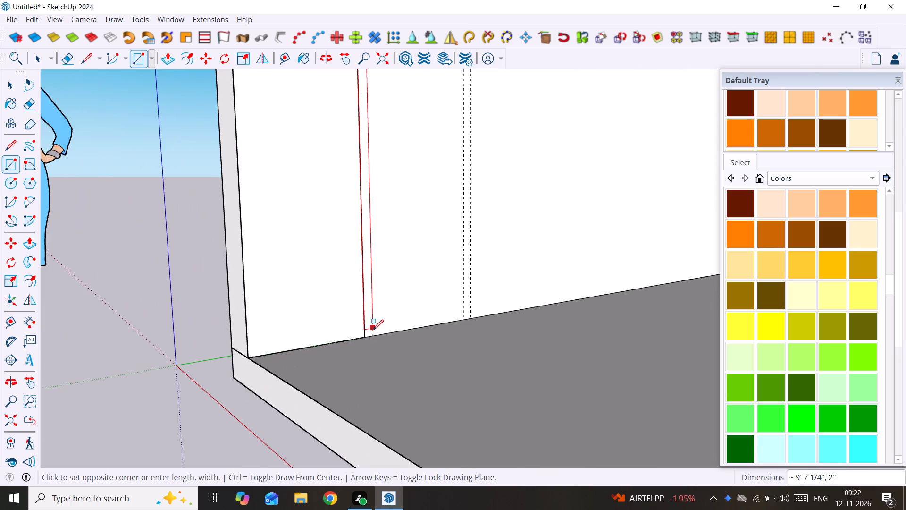
{"action": "left_click", "coordinate": [375, 333]}
{"action": "scroll", "coordinate": [373, 311], "scroll_direction": "down", "scroll_amount": 14}
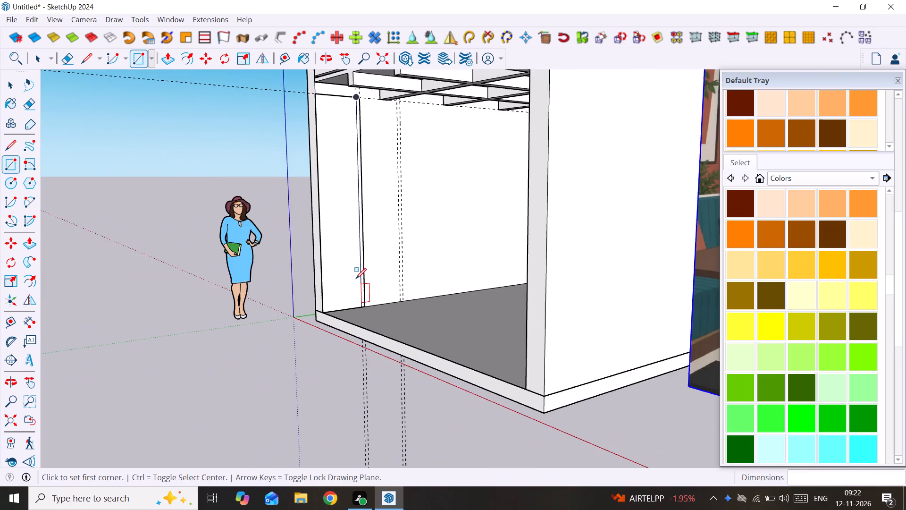
{"action": "scroll", "coordinate": [356, 279], "scroll_direction": "down", "scroll_amount": 5}
{"action": "middle_click_drag", "start_coordinate": [344, 228], "coordinate": [423, 219]}
{"action": "key", "text": "space"}
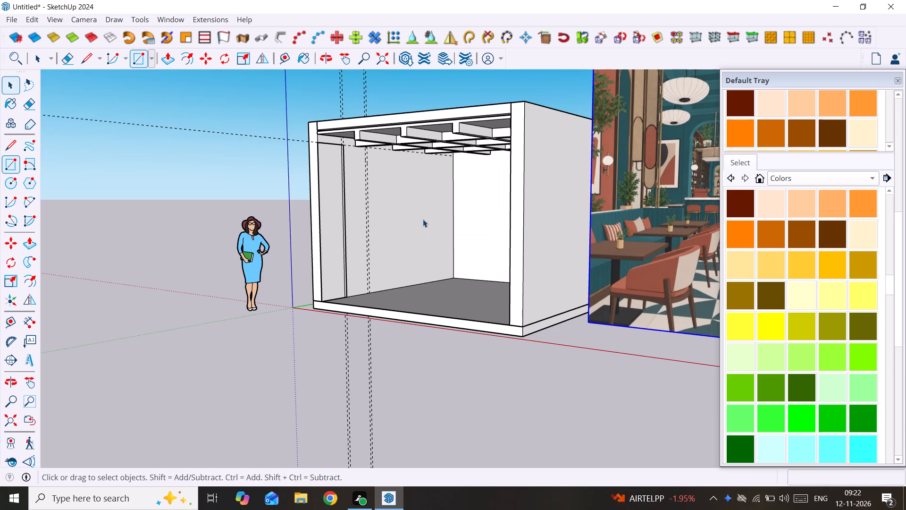
Group the narrow 2" strip rectangle's face and edges on the left wall.
{"action": "scroll", "coordinate": [362, 190], "scroll_direction": "up", "scroll_amount": 8}
{"action": "middle_click_drag", "start_coordinate": [335, 155], "coordinate": [258, 168]}
{"action": "left_click", "coordinate": [321, 121]}
{"action": "left_click", "coordinate": [322, 119]}
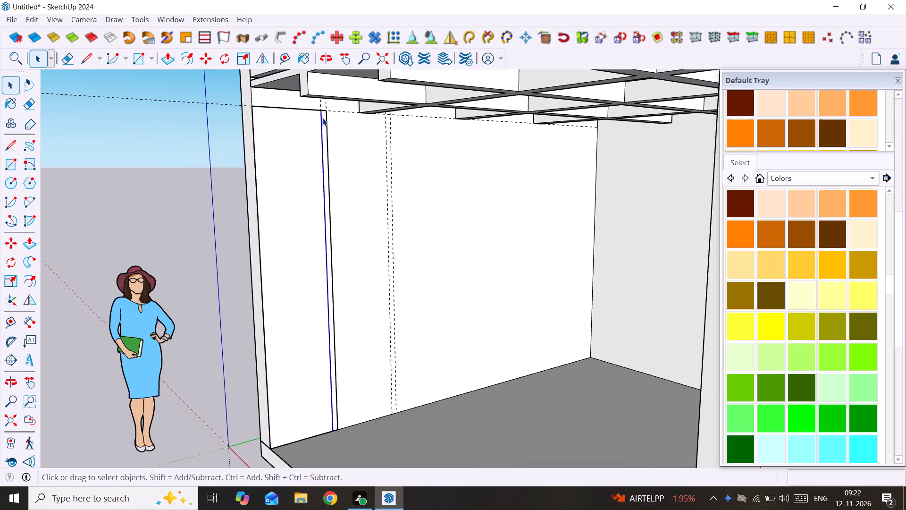
{"action": "scroll", "coordinate": [323, 114], "scroll_direction": "up", "scroll_amount": 9}
{"action": "double_click", "coordinate": [322, 114]}
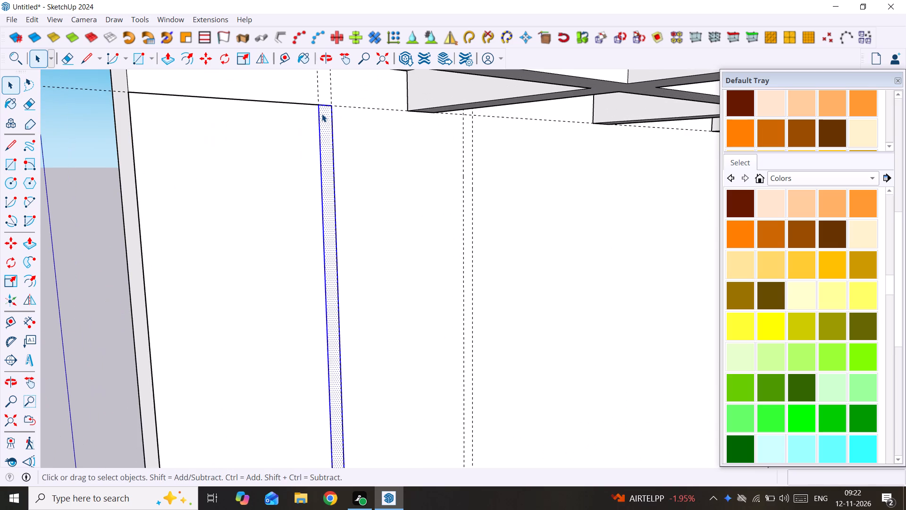
{"action": "right_click", "coordinate": [322, 114]}
{"action": "left_click", "coordinate": [378, 222]}
Group the face and edges of the 2' wide panel rectangle at the front of the left wall.
{"action": "double_click", "coordinate": [276, 176]}
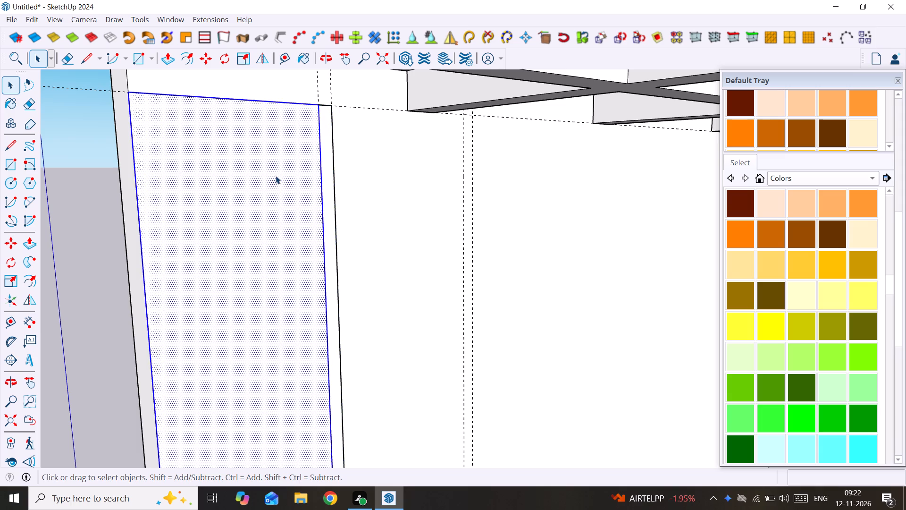
{"action": "right_click", "coordinate": [276, 176]}
{"action": "left_click", "coordinate": [339, 282]}
Examine the left wall's panel, strip and remaining guides against the left wall in the café reference image.
{"action": "scroll", "coordinate": [336, 250], "scroll_direction": "down", "scroll_amount": 11}
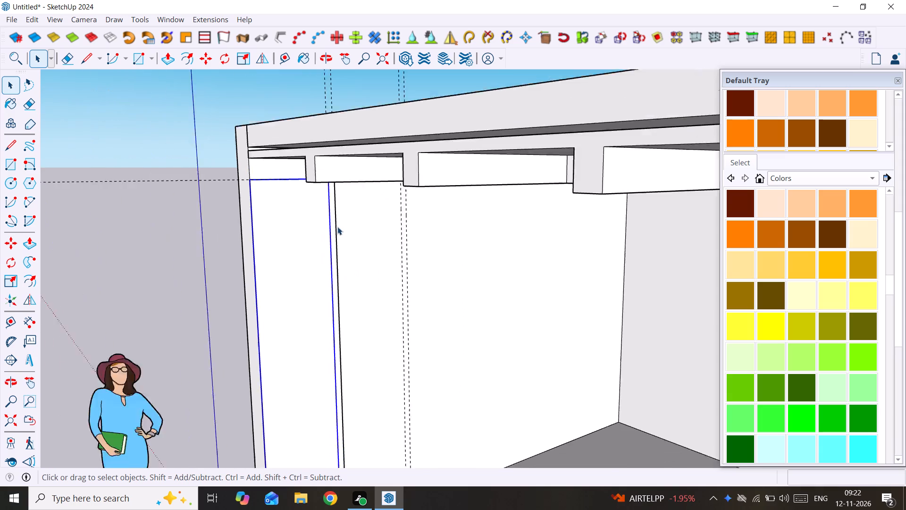
{"action": "scroll", "coordinate": [337, 188], "scroll_direction": "down", "scroll_amount": 6}
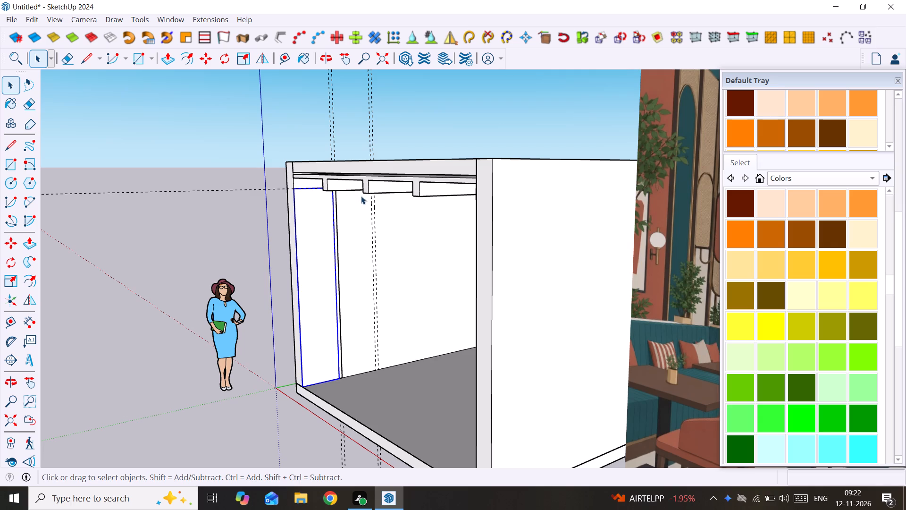
{"action": "scroll", "coordinate": [314, 204], "scroll_direction": "down", "scroll_amount": 4}
{"action": "scroll", "coordinate": [314, 202], "scroll_direction": "up", "scroll_amount": 1}
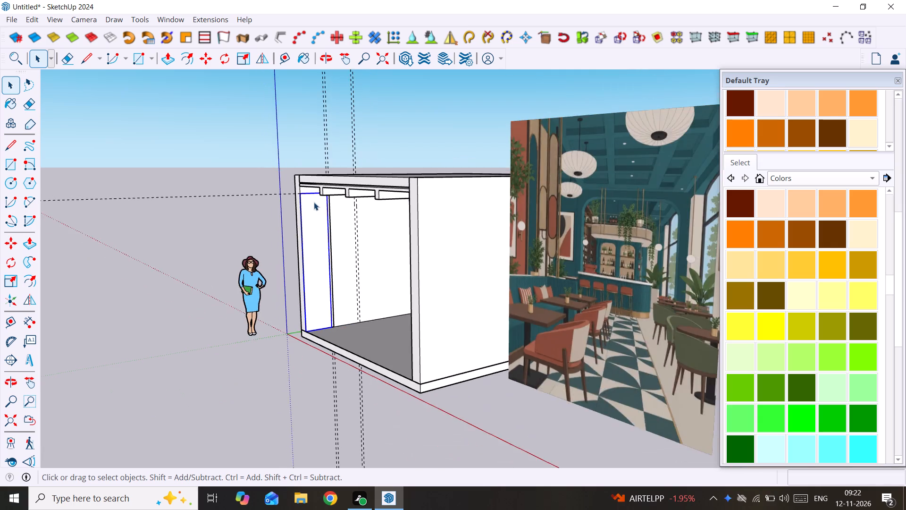
{"action": "scroll", "coordinate": [314, 202], "scroll_direction": "up", "scroll_amount": 3}
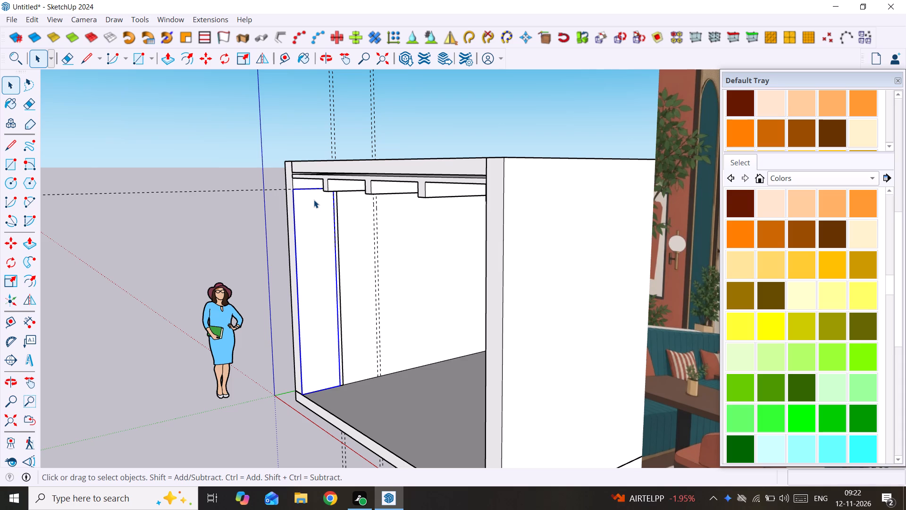
{"action": "scroll", "coordinate": [309, 198], "scroll_direction": "up", "scroll_amount": 4}
{"action": "scroll", "coordinate": [309, 198], "scroll_direction": "down", "scroll_amount": 4}
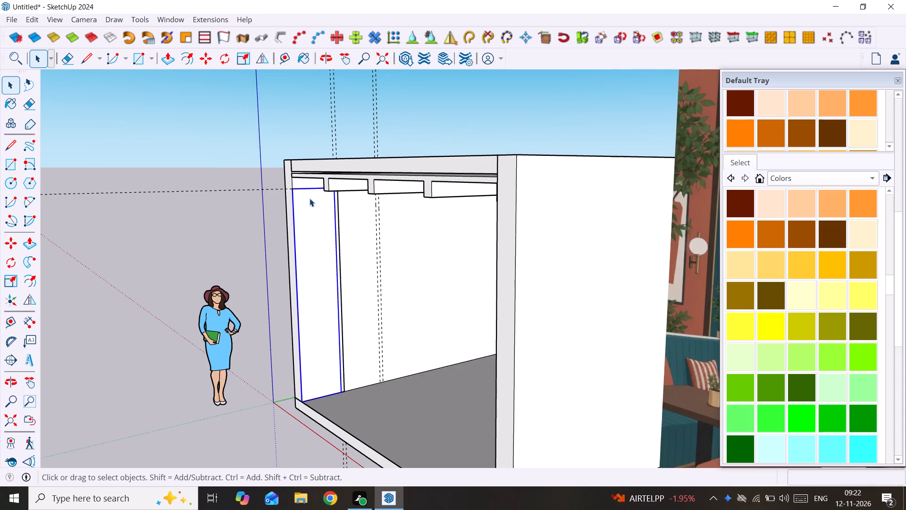
{"action": "scroll", "coordinate": [331, 211], "scroll_direction": "down", "scroll_amount": 4}
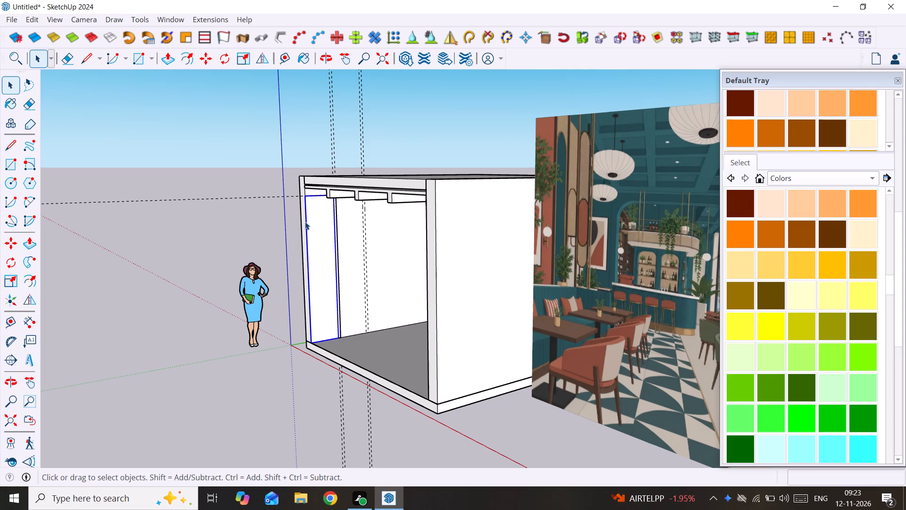
{"action": "scroll", "coordinate": [300, 210], "scroll_direction": "up", "scroll_amount": 4}
{"action": "scroll", "coordinate": [347, 251], "scroll_direction": "up", "scroll_amount": 3}
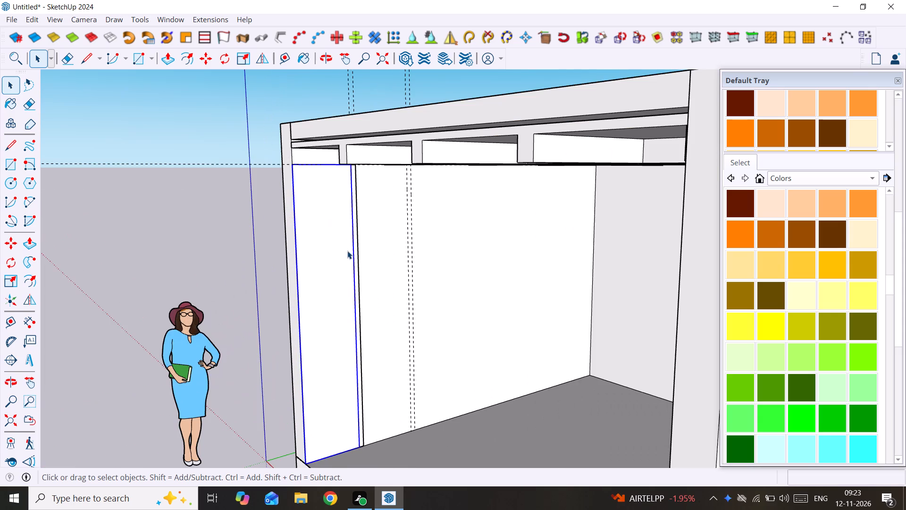
{"action": "middle_click_drag", "start_coordinate": [347, 251], "coordinate": [377, 170]}
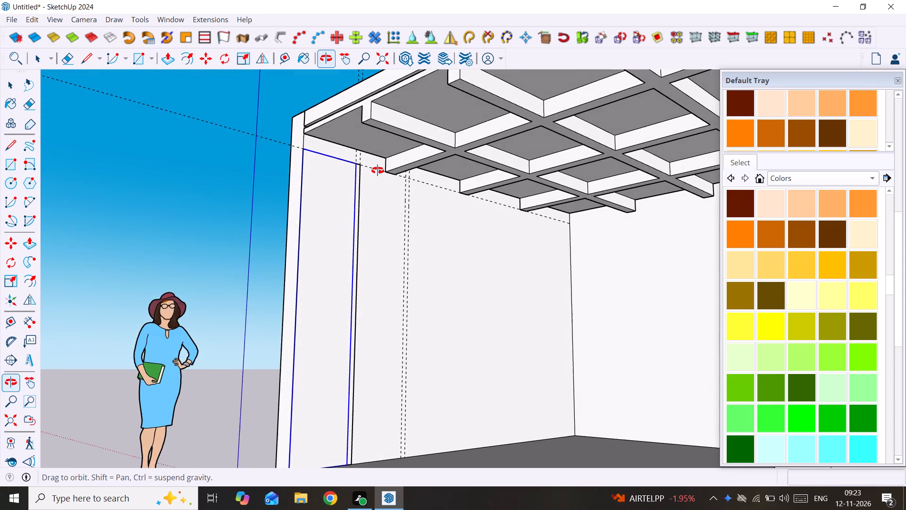
{"action": "middle_click_drag", "start_coordinate": [377, 170], "coordinate": [378, 172]}
{"action": "scroll", "coordinate": [412, 219], "scroll_direction": "up", "scroll_amount": 3}
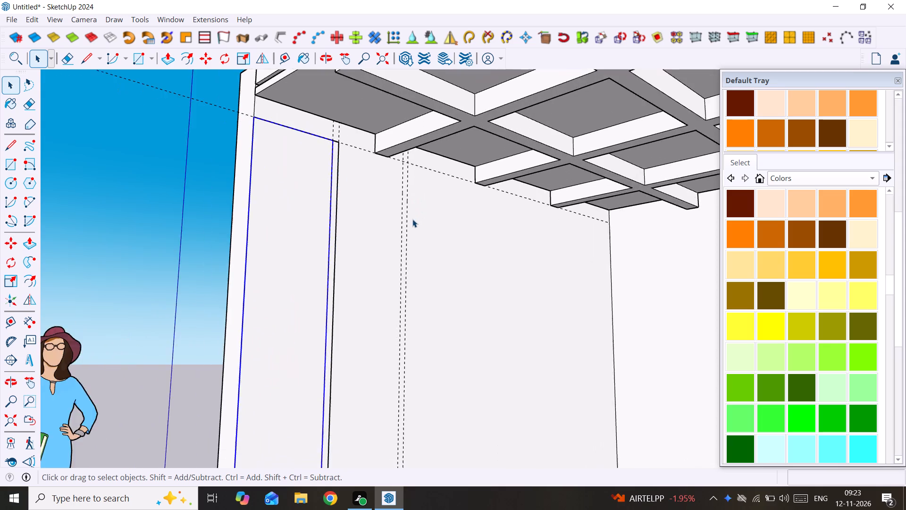
{"action": "scroll", "coordinate": [412, 219], "scroll_direction": "up", "scroll_amount": 2}
{"action": "scroll", "coordinate": [412, 220], "scroll_direction": "down", "scroll_amount": 3}
{"action": "scroll", "coordinate": [408, 220], "scroll_direction": "up", "scroll_amount": 2}
{"action": "middle_click_drag", "start_coordinate": [405, 218], "coordinate": [359, 220]}
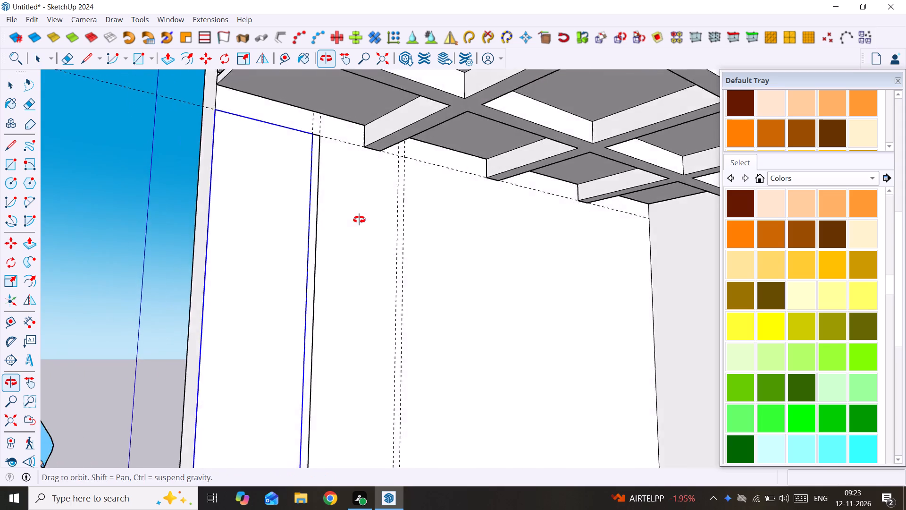
{"action": "middle_click_drag", "start_coordinate": [359, 220], "coordinate": [394, 219]}
{"action": "scroll", "coordinate": [394, 219], "scroll_direction": "up", "scroll_amount": 1}
{"action": "scroll", "coordinate": [403, 215], "scroll_direction": "down", "scroll_amount": 3}
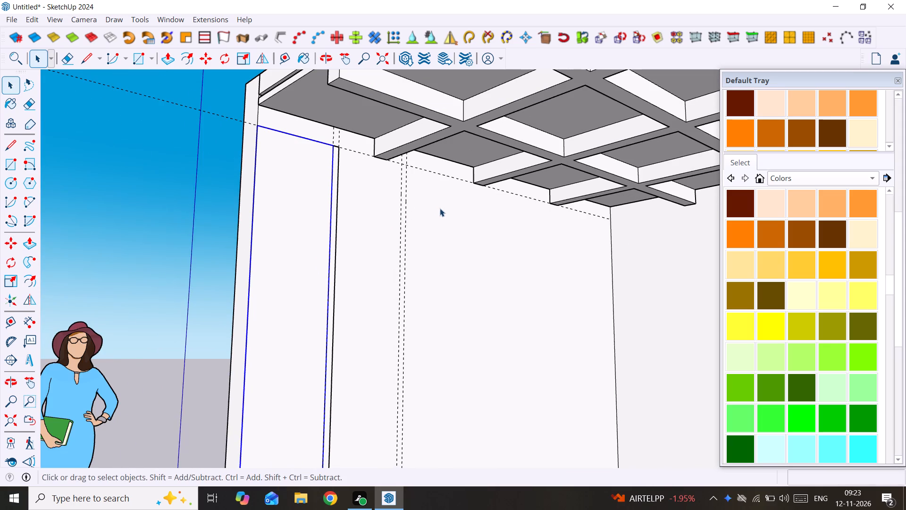
{"action": "scroll", "coordinate": [440, 208], "scroll_direction": "down", "scroll_amount": 14}
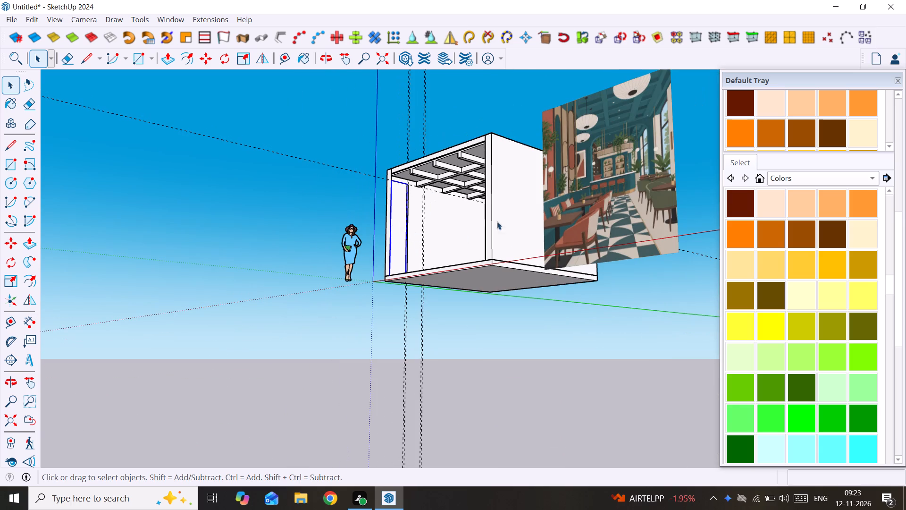
{"action": "scroll", "coordinate": [615, 142], "scroll_direction": "up", "scroll_amount": 8}
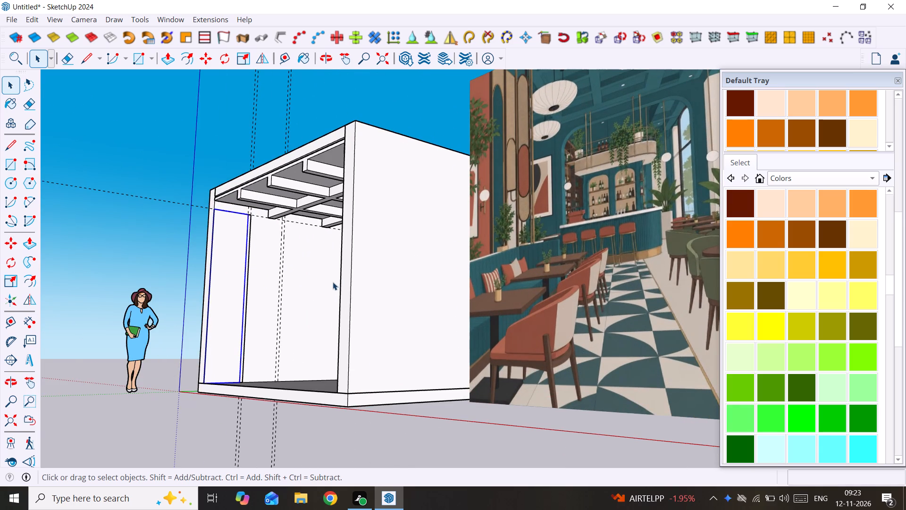
{"action": "scroll", "coordinate": [333, 282], "scroll_direction": "down", "scroll_amount": 3}
Examine the room's interior from the front, comparing its walls, ceiling and floor with the café reference image.
{"action": "middle_click_drag", "start_coordinate": [332, 282], "coordinate": [571, 297]}
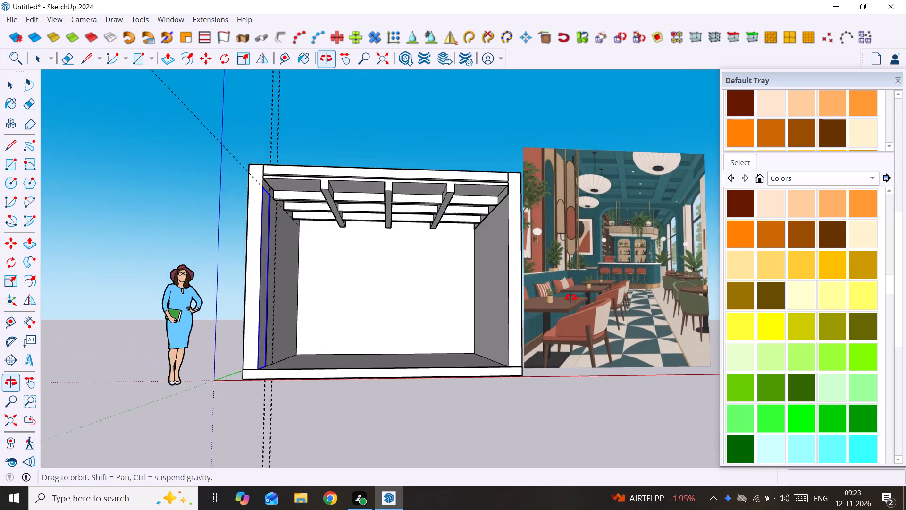
{"action": "middle_click_drag", "start_coordinate": [571, 297], "coordinate": [574, 331]}
{"action": "scroll", "coordinate": [357, 314], "scroll_direction": "up", "scroll_amount": 2}
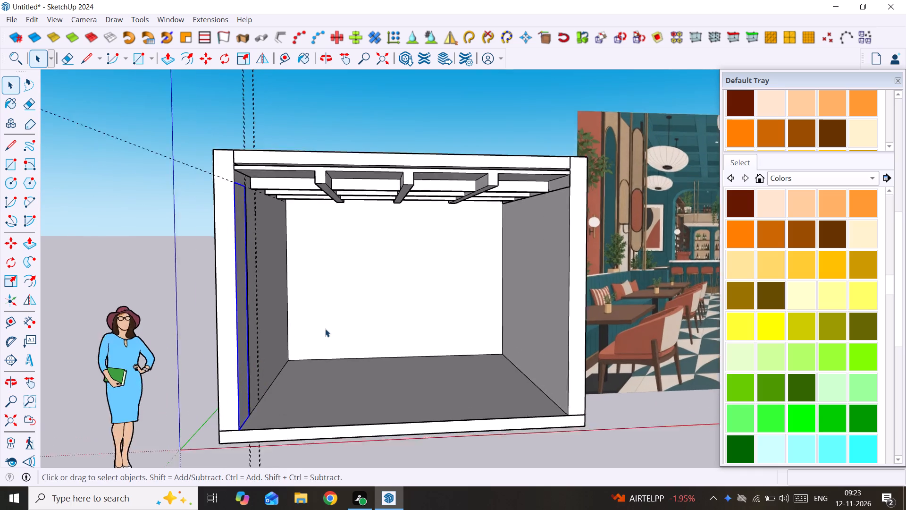
{"action": "scroll", "coordinate": [325, 329], "scroll_direction": "up", "scroll_amount": 2}
{"action": "scroll", "coordinate": [322, 332], "scroll_direction": "down", "scroll_amount": 3}
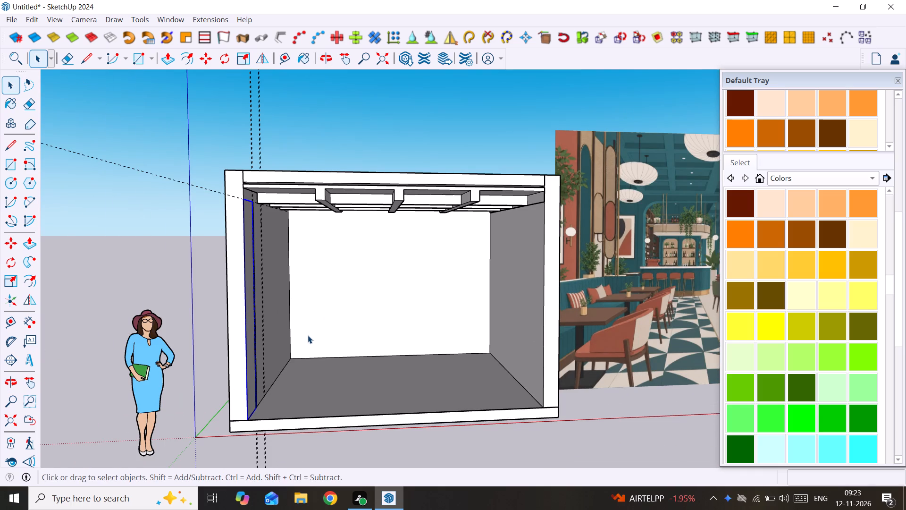
{"action": "left_click", "coordinate": [343, 139]}
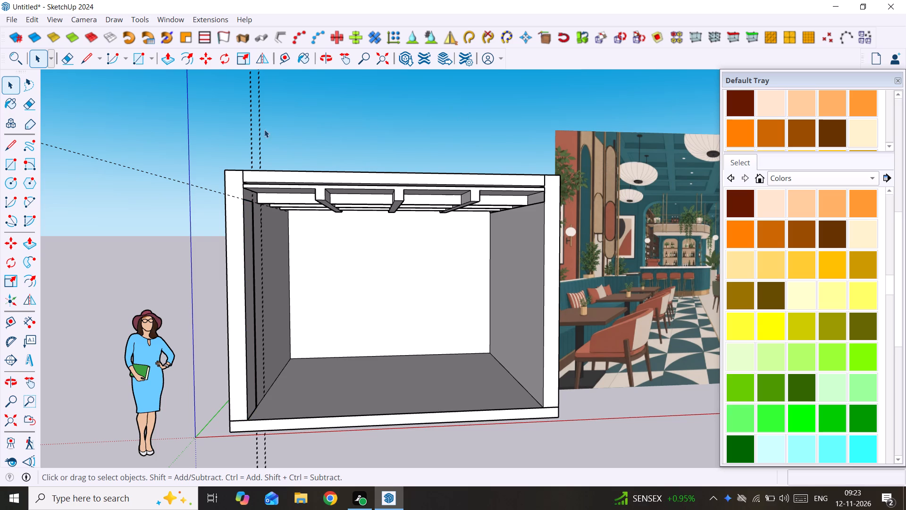
{"action": "scroll", "coordinate": [272, 127], "scroll_direction": "up", "scroll_amount": 1}
{"action": "middle_click_drag", "start_coordinate": [284, 130], "coordinate": [169, 141]}
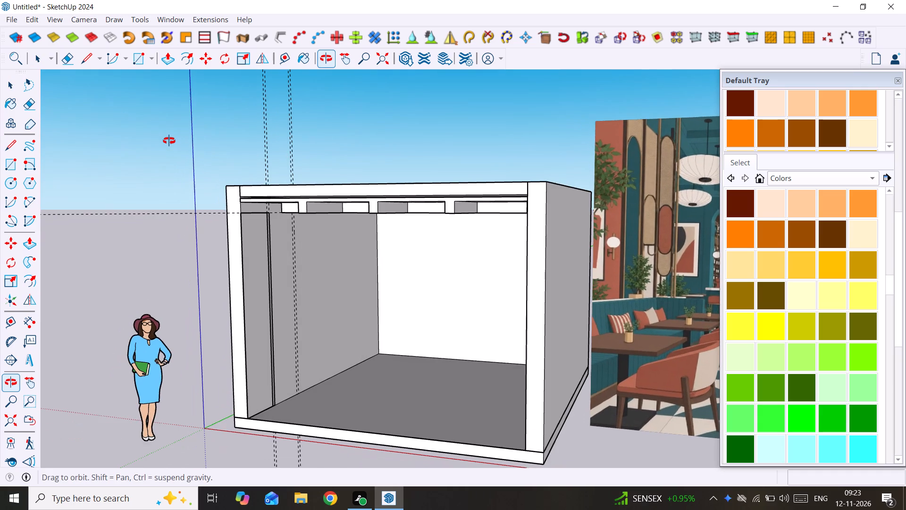
{"action": "middle_click_drag", "start_coordinate": [169, 141], "coordinate": [285, 141]}
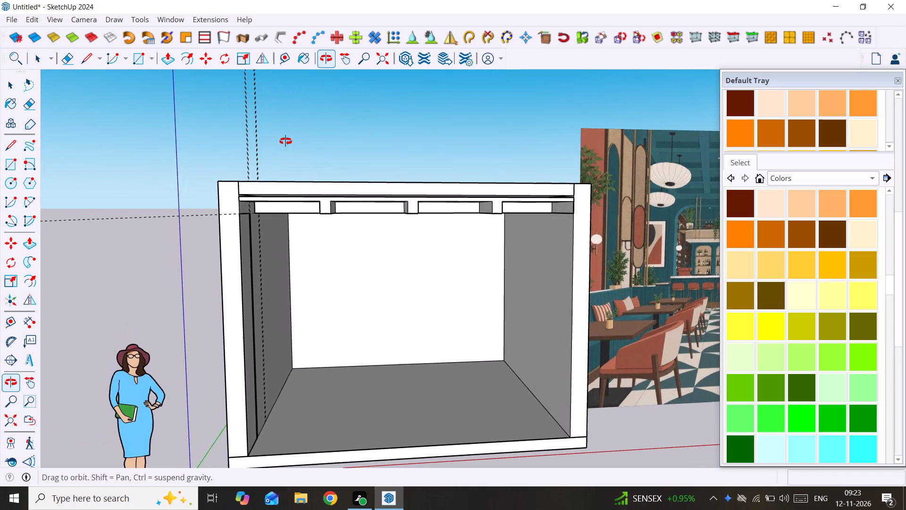
{"action": "middle_click_drag", "start_coordinate": [285, 141], "coordinate": [295, 141]}
{"action": "scroll", "coordinate": [295, 141], "scroll_direction": "down", "scroll_amount": 3}
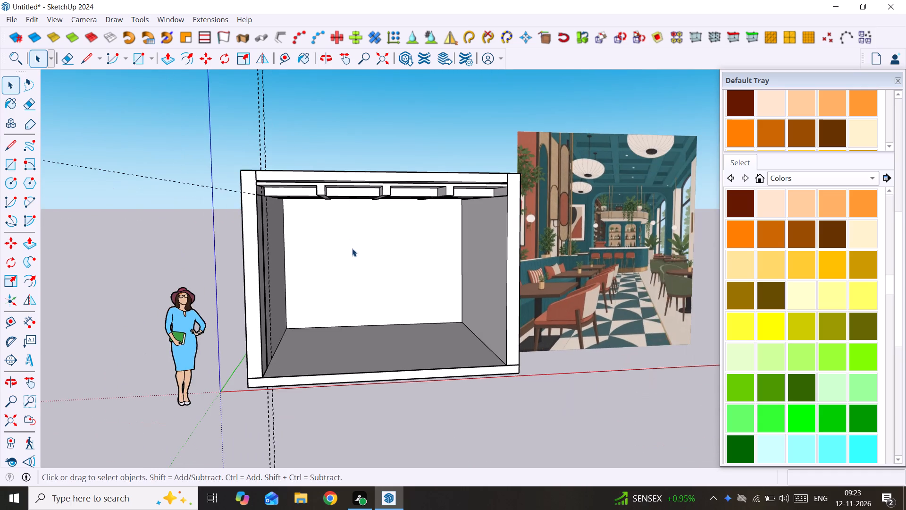
{"action": "scroll", "coordinate": [352, 249], "scroll_direction": "up", "scroll_amount": 2}
{"action": "middle_click_drag", "start_coordinate": [352, 249], "coordinate": [346, 220]}
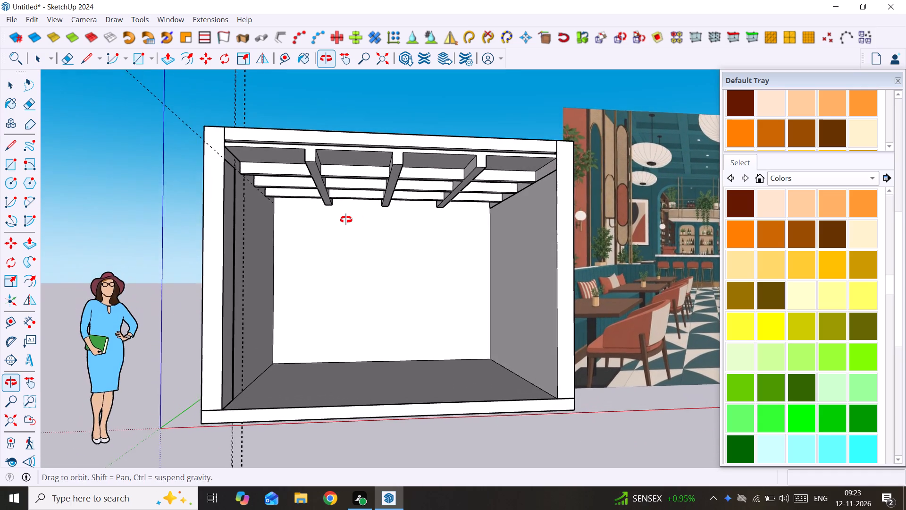
{"action": "middle_click_drag", "start_coordinate": [346, 220], "coordinate": [341, 221]}
{"action": "scroll", "coordinate": [341, 221], "scroll_direction": "down", "scroll_amount": 3}
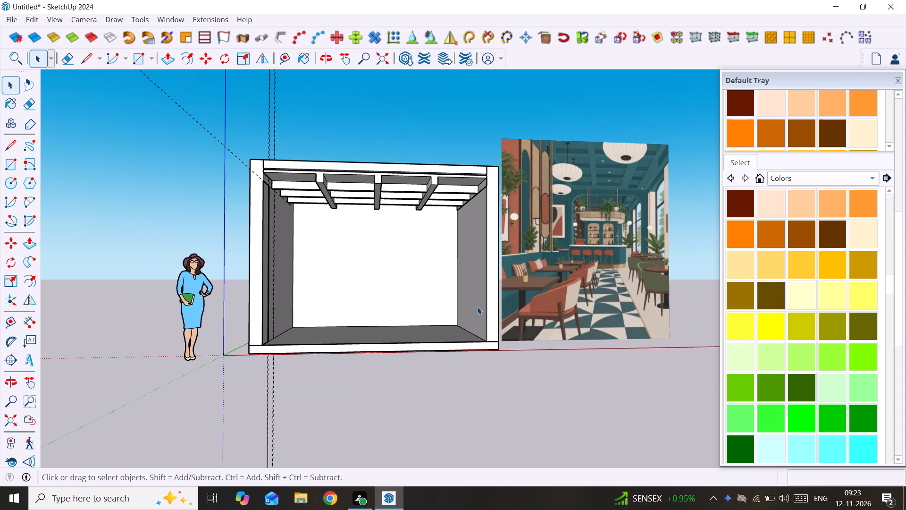
{"action": "scroll", "coordinate": [323, 295], "scroll_direction": "up", "scroll_amount": 1}
{"action": "middle_click_drag", "start_coordinate": [327, 321], "coordinate": [321, 350]}
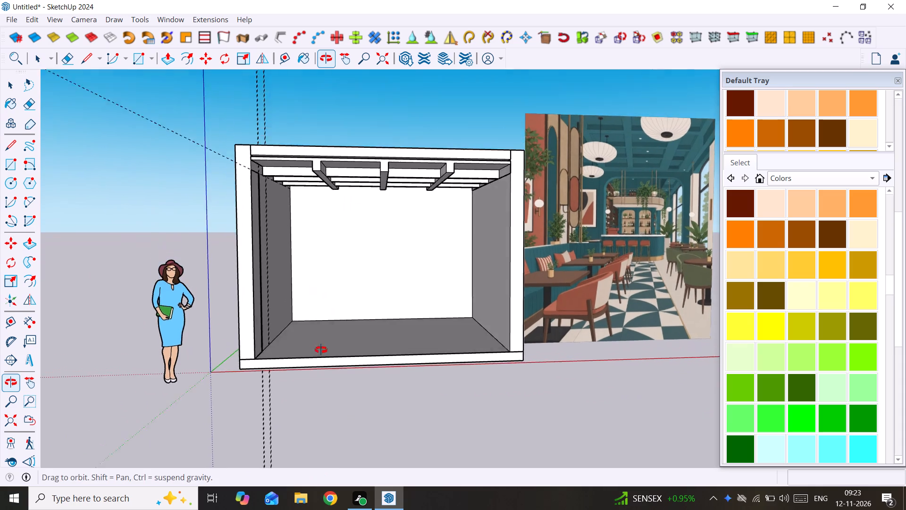
{"action": "middle_click_drag", "start_coordinate": [321, 350], "coordinate": [306, 404]}
{"action": "scroll", "coordinate": [312, 292], "scroll_direction": "up", "scroll_amount": 4}
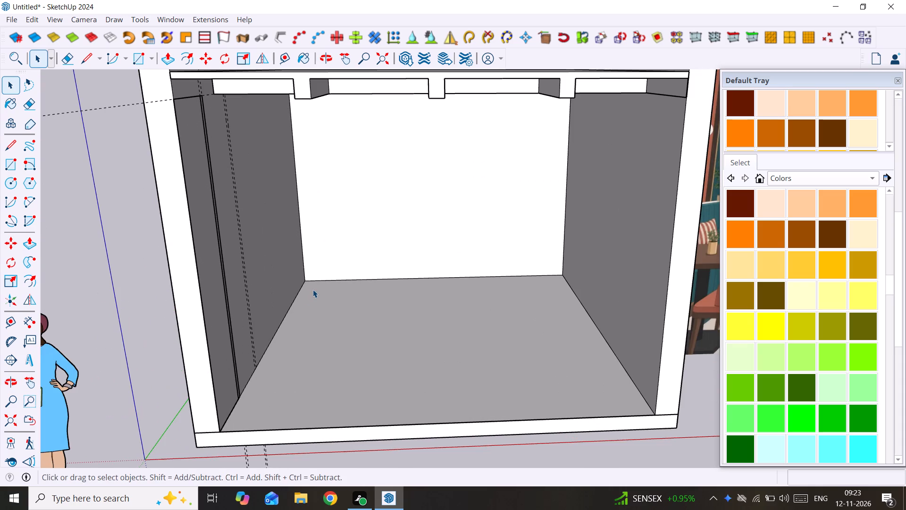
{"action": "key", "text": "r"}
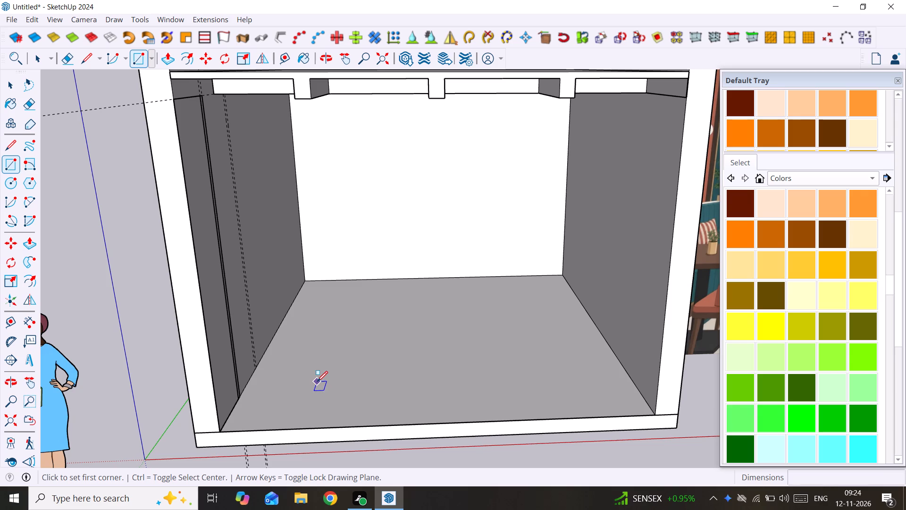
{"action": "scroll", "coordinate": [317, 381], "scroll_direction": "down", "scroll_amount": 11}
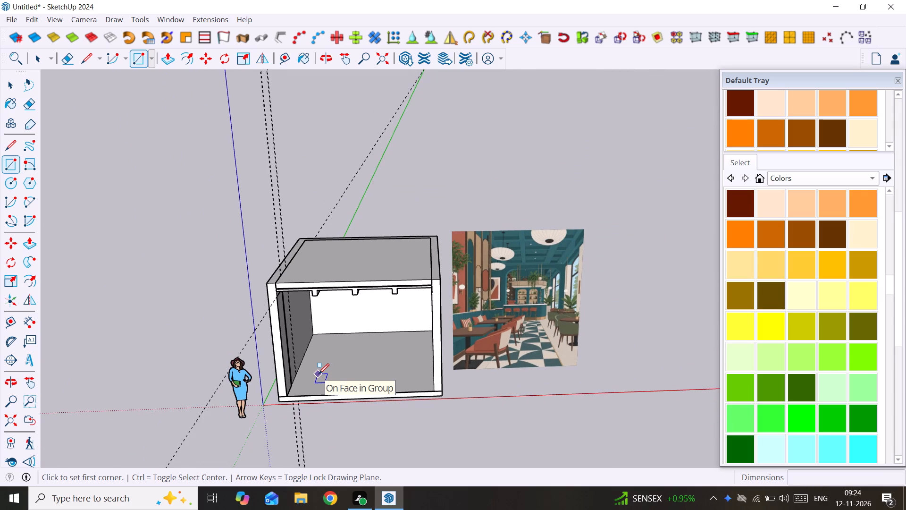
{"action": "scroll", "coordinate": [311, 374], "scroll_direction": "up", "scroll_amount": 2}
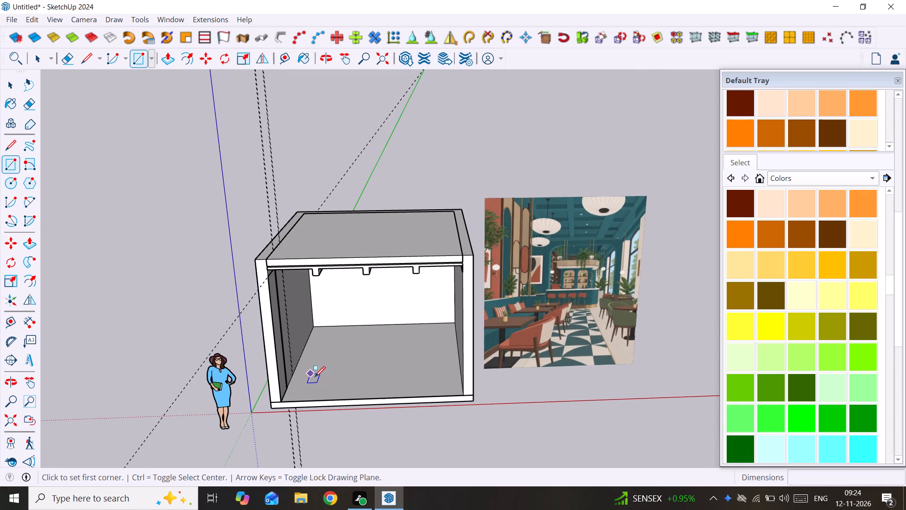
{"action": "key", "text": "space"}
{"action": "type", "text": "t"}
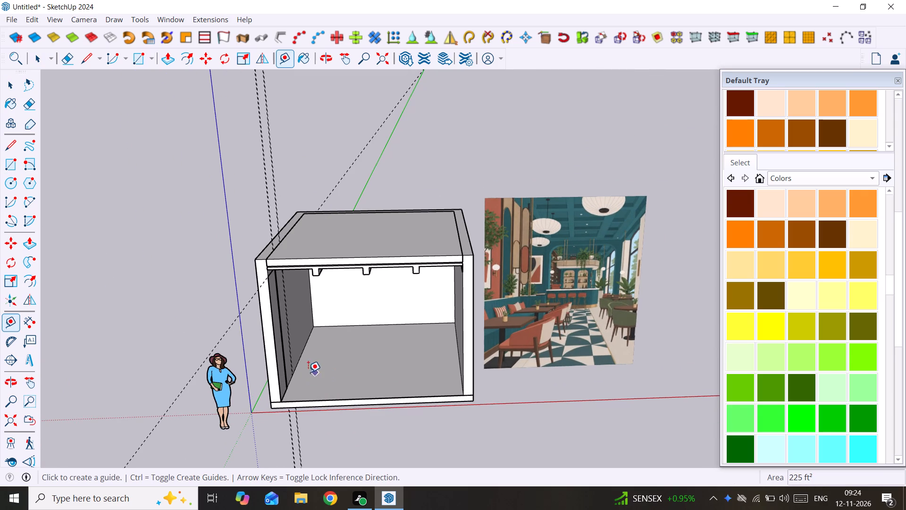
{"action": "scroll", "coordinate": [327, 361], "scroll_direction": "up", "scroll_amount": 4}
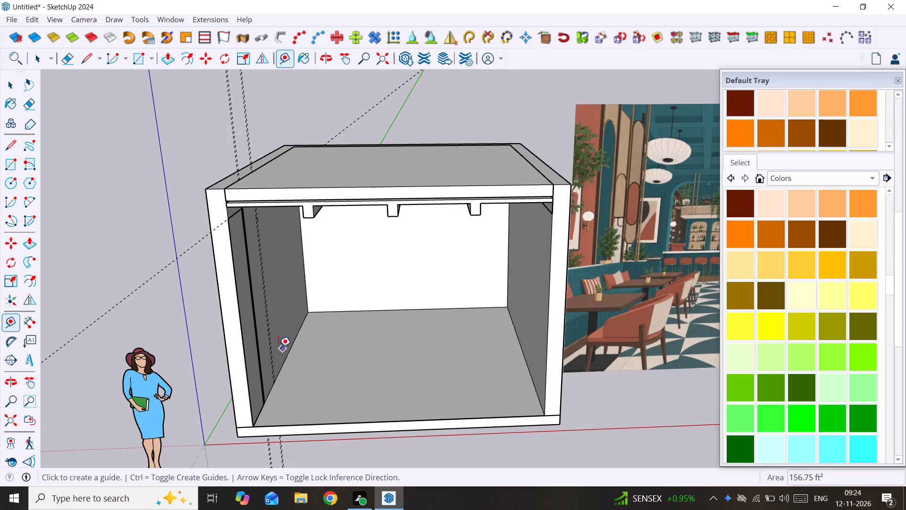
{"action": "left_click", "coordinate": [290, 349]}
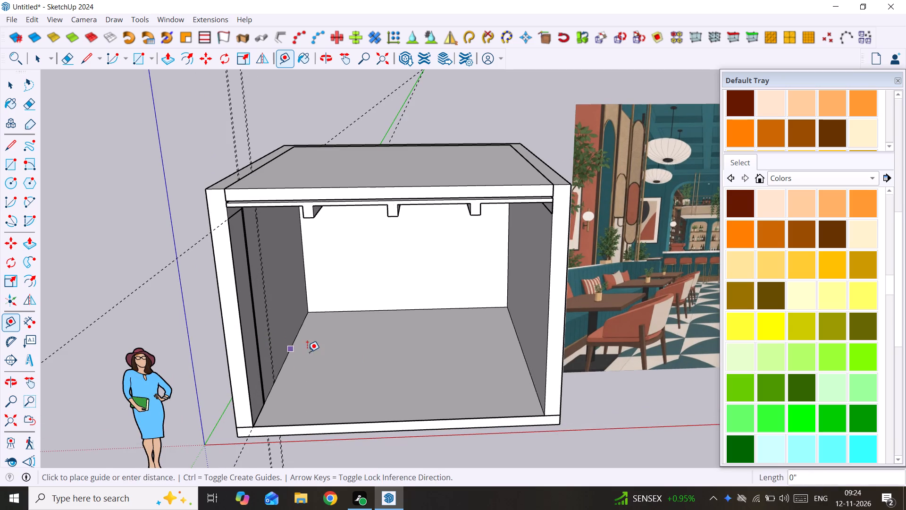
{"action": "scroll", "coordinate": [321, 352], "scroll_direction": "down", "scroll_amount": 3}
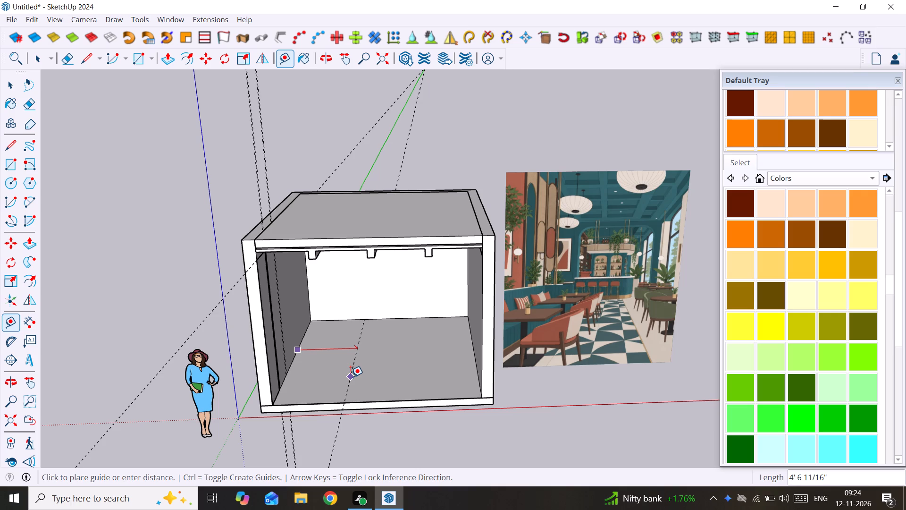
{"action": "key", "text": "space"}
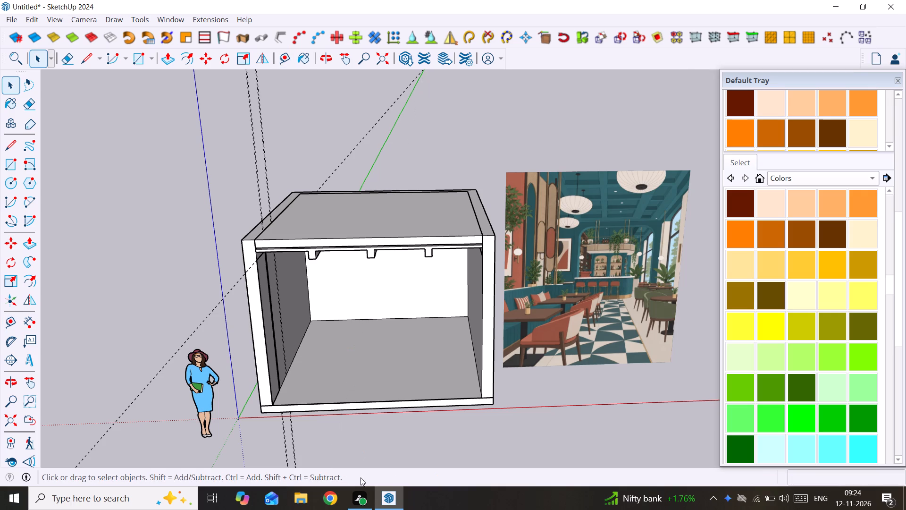
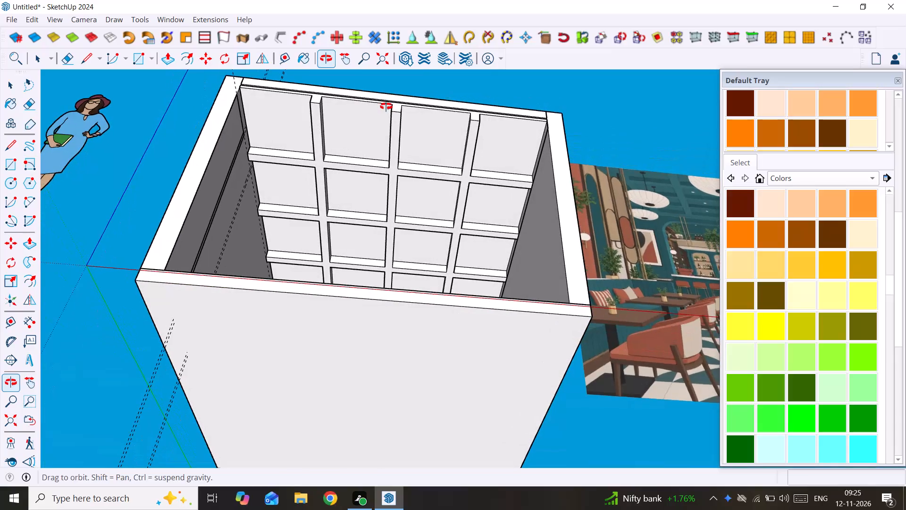
Examine the room's ceiling grid, left wall, floor and front opening from several angles beside the café reference image.
{"action": "scroll", "coordinate": [386, 116], "scroll_direction": "down", "scroll_amount": 3}
{"action": "scroll", "coordinate": [386, 190], "scroll_direction": "down", "scroll_amount": 4}
{"action": "middle_click_drag", "start_coordinate": [386, 195], "coordinate": [363, 350]}
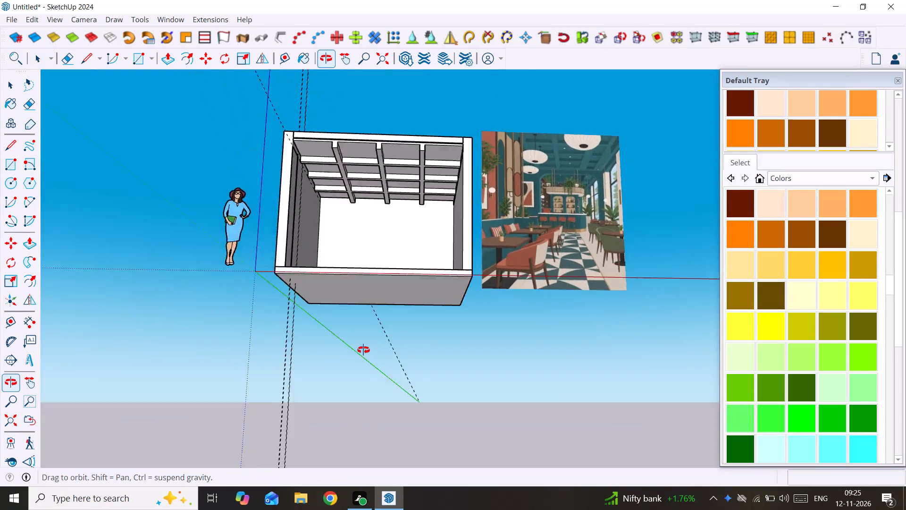
{"action": "middle_click_drag", "start_coordinate": [363, 350], "coordinate": [334, 406]}
{"action": "scroll", "coordinate": [303, 326], "scroll_direction": "up", "scroll_amount": 3}
{"action": "scroll", "coordinate": [302, 283], "scroll_direction": "up", "scroll_amount": 3}
{"action": "middle_click_drag", "start_coordinate": [302, 283], "coordinate": [365, 374]}
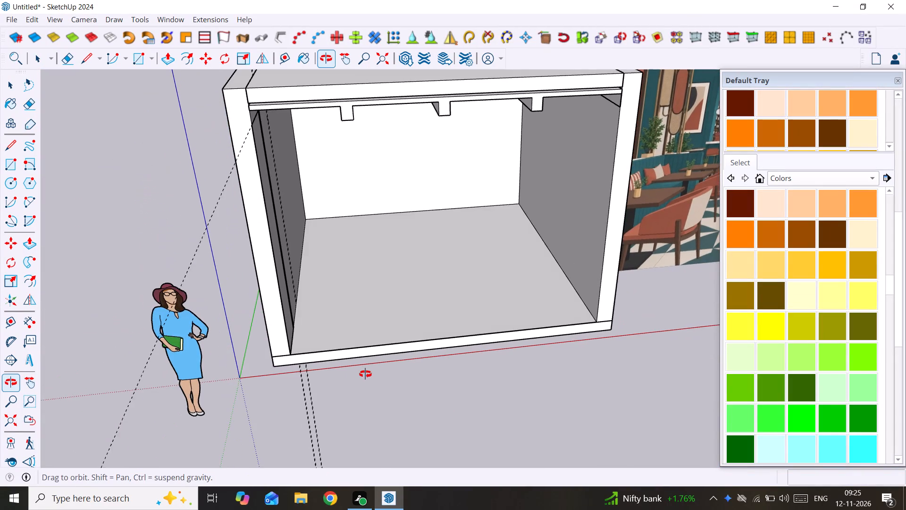
{"action": "middle_click_drag", "start_coordinate": [365, 374], "coordinate": [359, 306]}
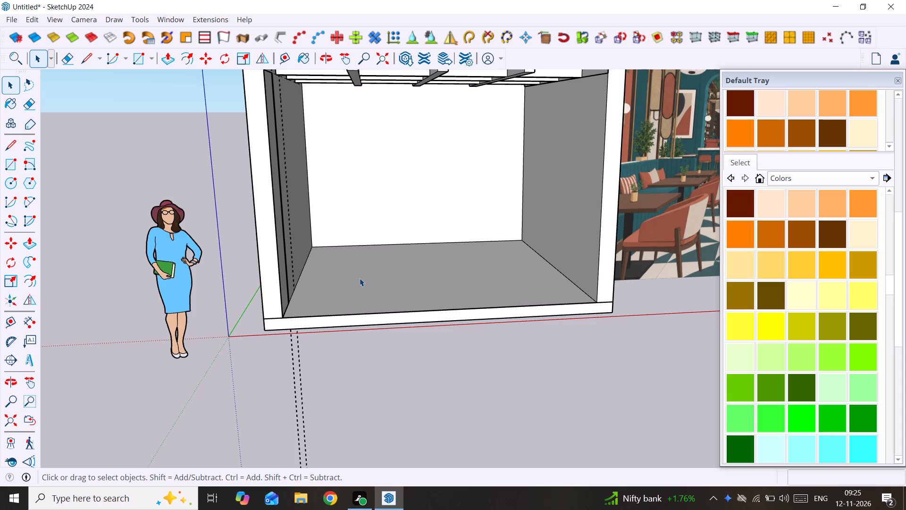
{"action": "middle_click_drag", "start_coordinate": [350, 272], "coordinate": [416, 385], "text": "shift"}
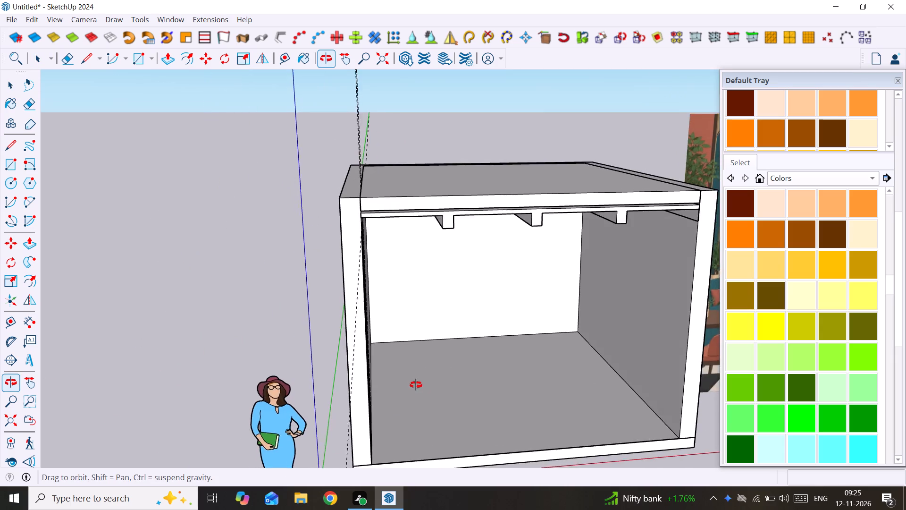
{"action": "middle_click_drag", "start_coordinate": [416, 385], "coordinate": [174, 361], "text": "shift"}
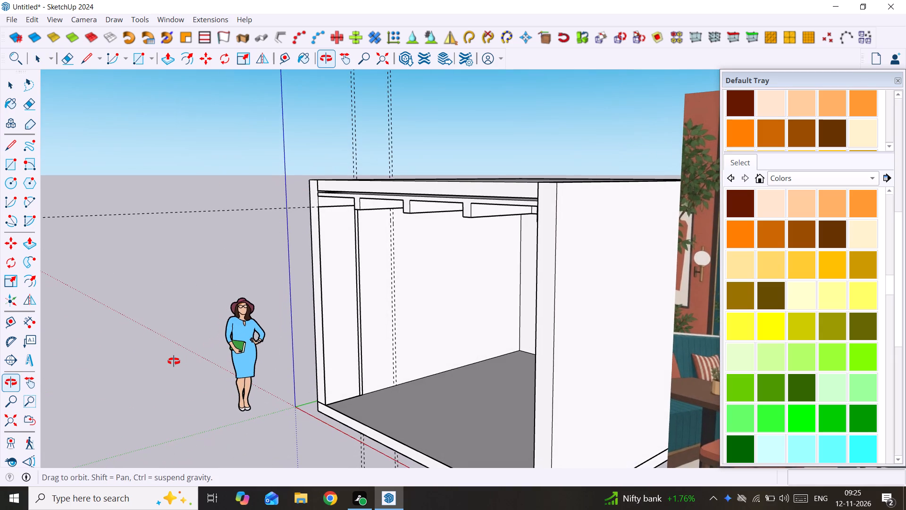
{"action": "middle_click_drag", "start_coordinate": [174, 361], "coordinate": [453, 360], "text": "shift"}
{"action": "scroll", "coordinate": [453, 360], "scroll_direction": "down", "scroll_amount": 2}
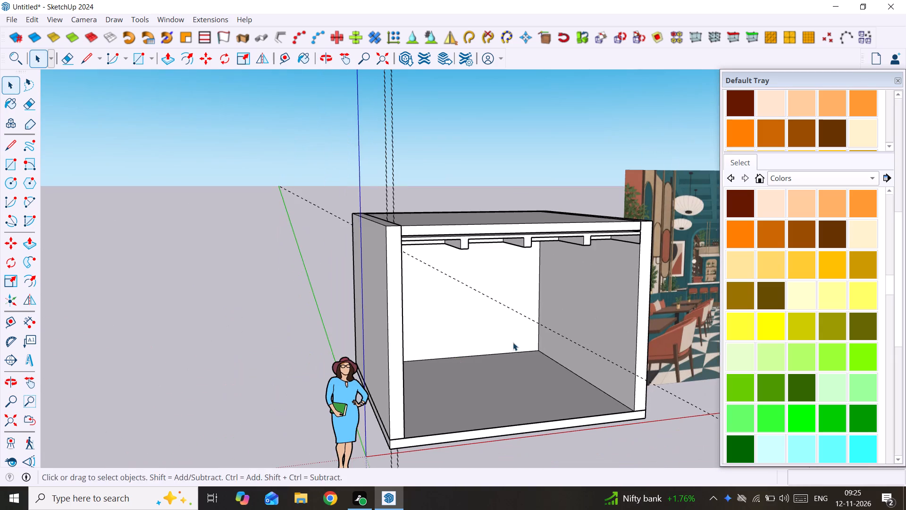
{"action": "middle_click_drag", "start_coordinate": [520, 341], "coordinate": [448, 336], "text": "shift"}
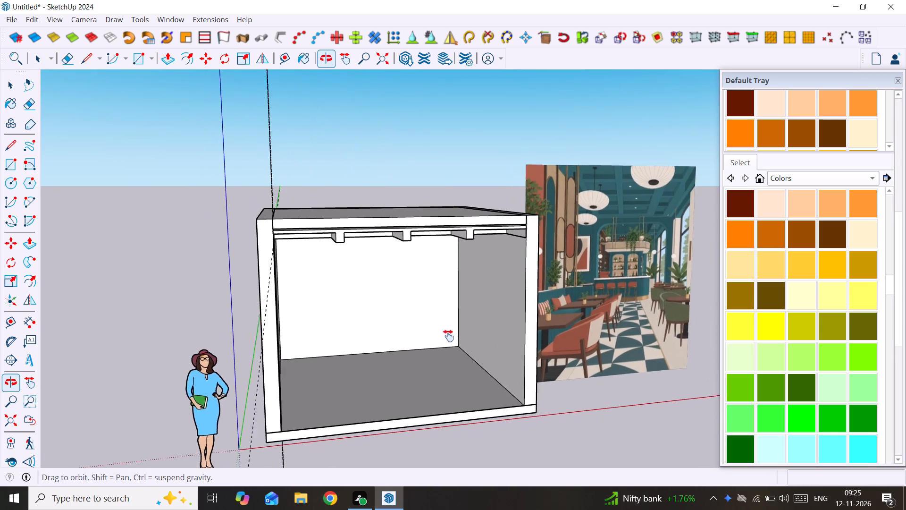
{"action": "middle_click_drag", "start_coordinate": [448, 336], "coordinate": [445, 334], "text": "shift"}
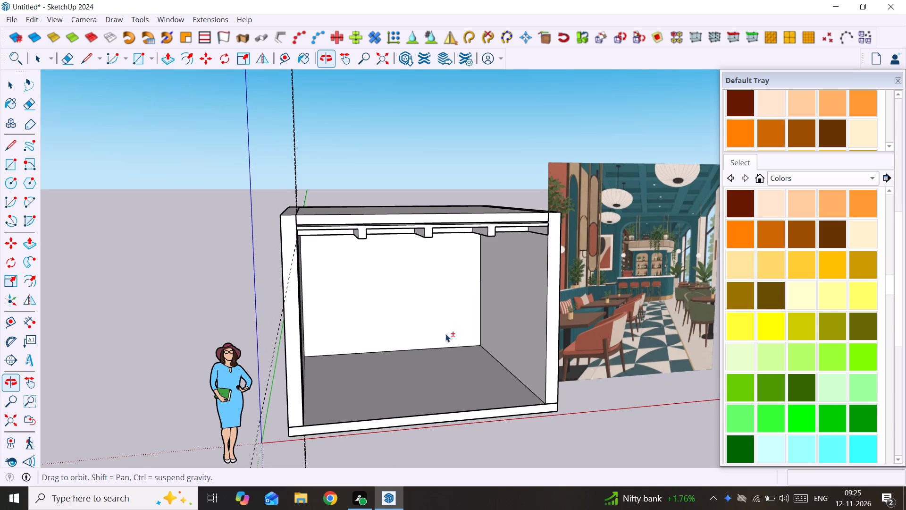
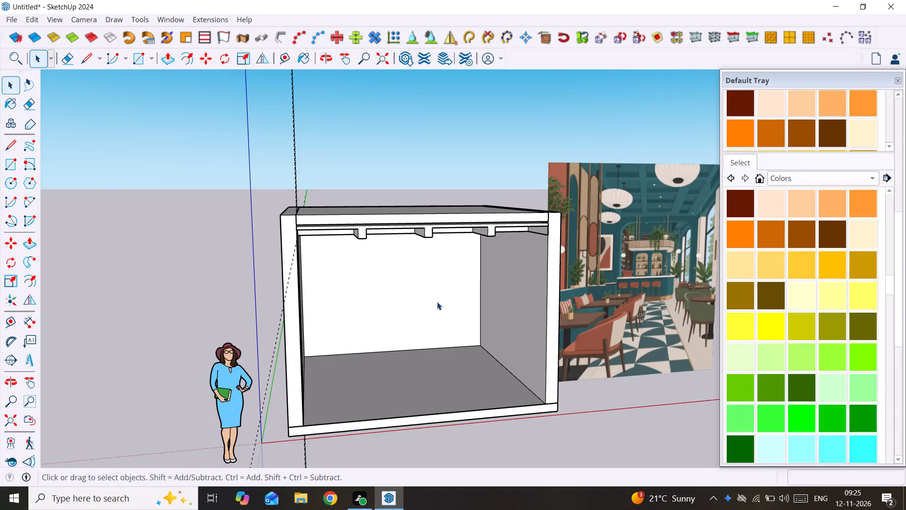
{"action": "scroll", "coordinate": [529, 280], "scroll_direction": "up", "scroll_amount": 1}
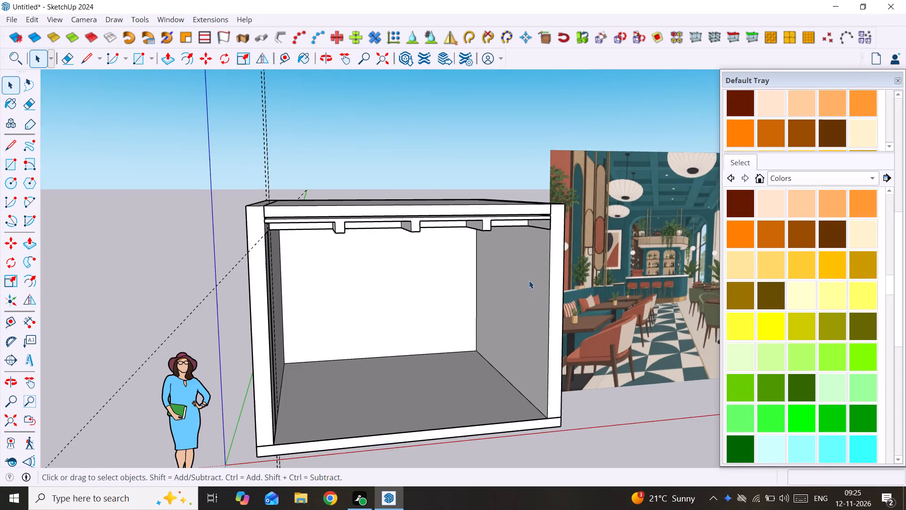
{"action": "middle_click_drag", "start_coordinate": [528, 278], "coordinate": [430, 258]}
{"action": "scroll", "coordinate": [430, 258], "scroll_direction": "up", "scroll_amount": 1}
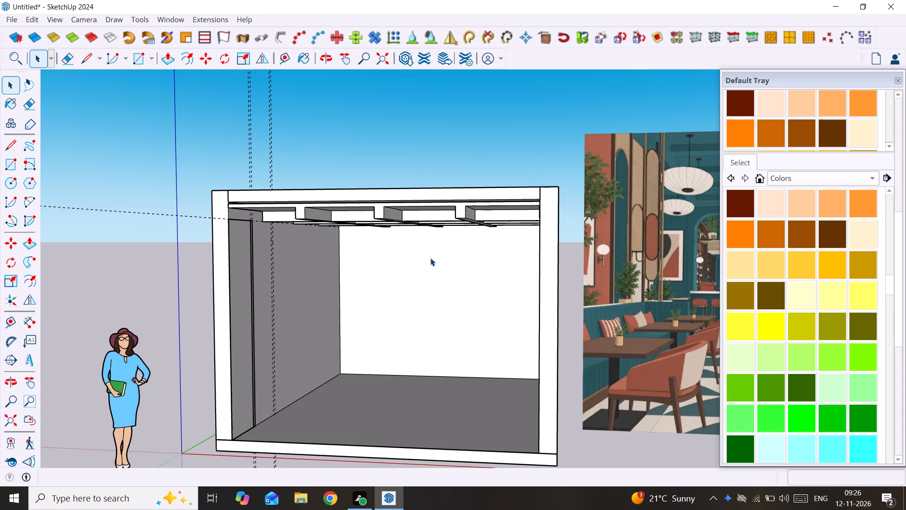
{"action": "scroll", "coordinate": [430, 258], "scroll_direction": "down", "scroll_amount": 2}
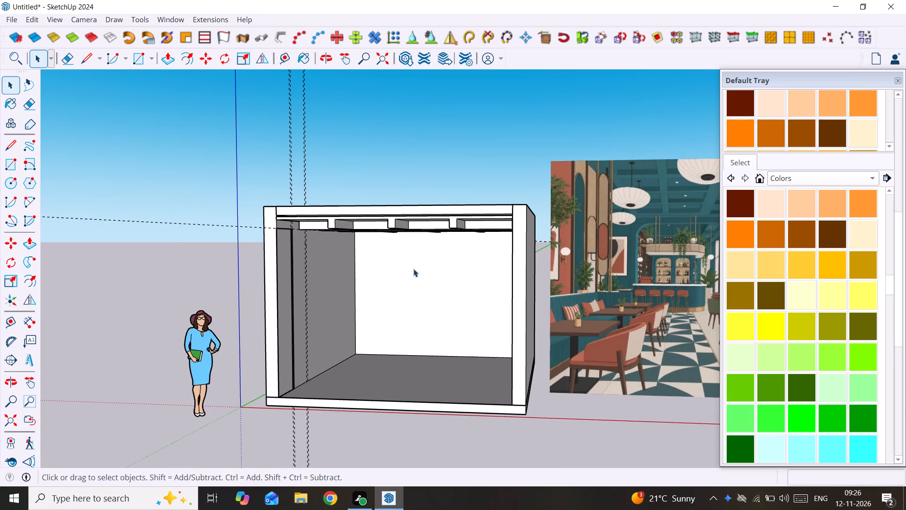
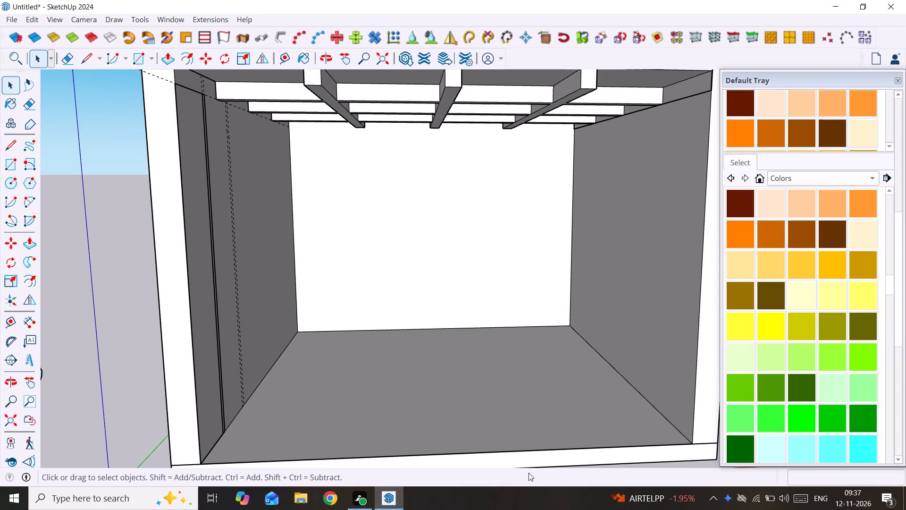
Copy the wide left-wall panel group 2' 2" along the wall so it starts at the far edge of the narrow strip.
{"action": "scroll", "coordinate": [499, 358], "scroll_direction": "down", "scroll_amount": 3}
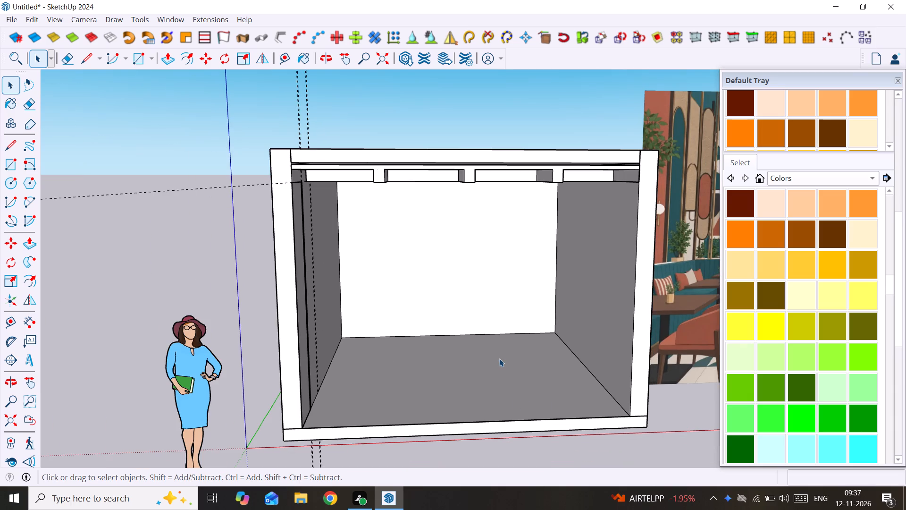
{"action": "scroll", "coordinate": [558, 214], "scroll_direction": "down", "scroll_amount": 1}
{"action": "middle_click_drag", "start_coordinate": [559, 232], "coordinate": [410, 236], "text": "shift"}
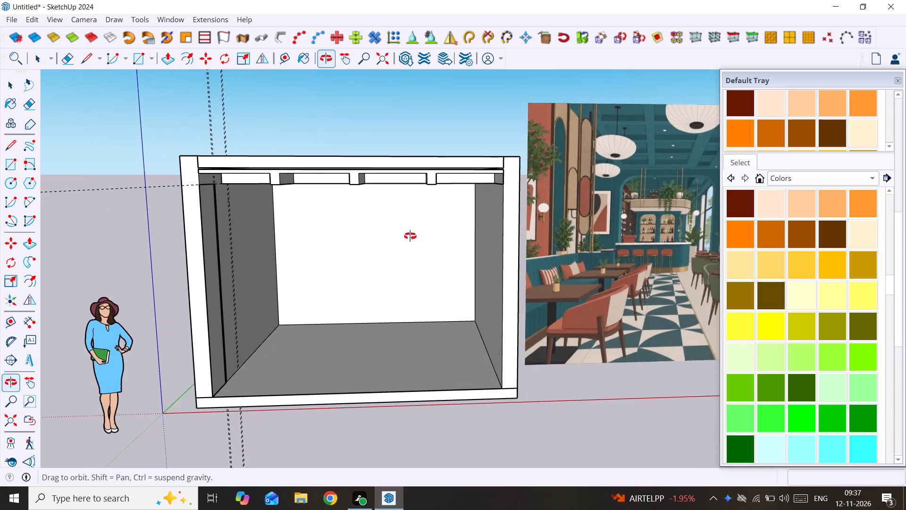
{"action": "middle_click_drag", "start_coordinate": [410, 236], "coordinate": [252, 241], "text": "shift"}
{"action": "middle_click", "coordinate": [250, 241]}
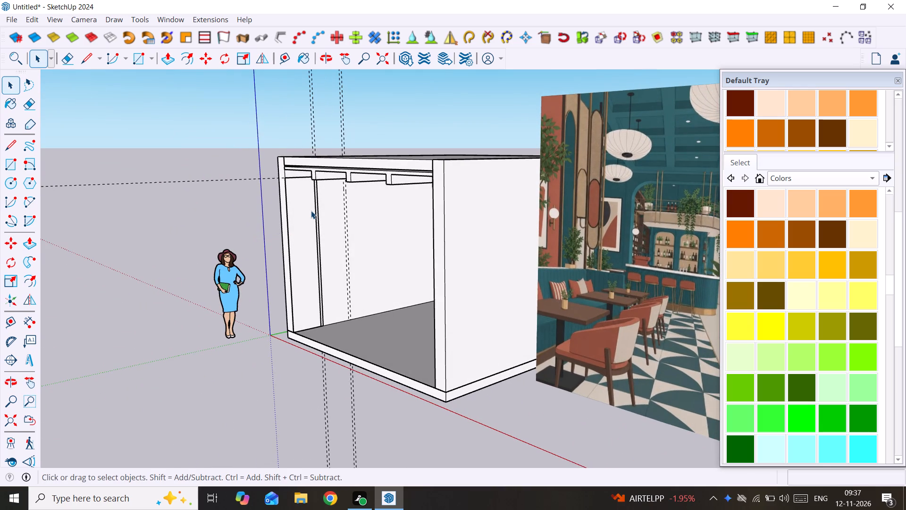
{"action": "scroll", "coordinate": [311, 211], "scroll_direction": "up", "scroll_amount": 2}
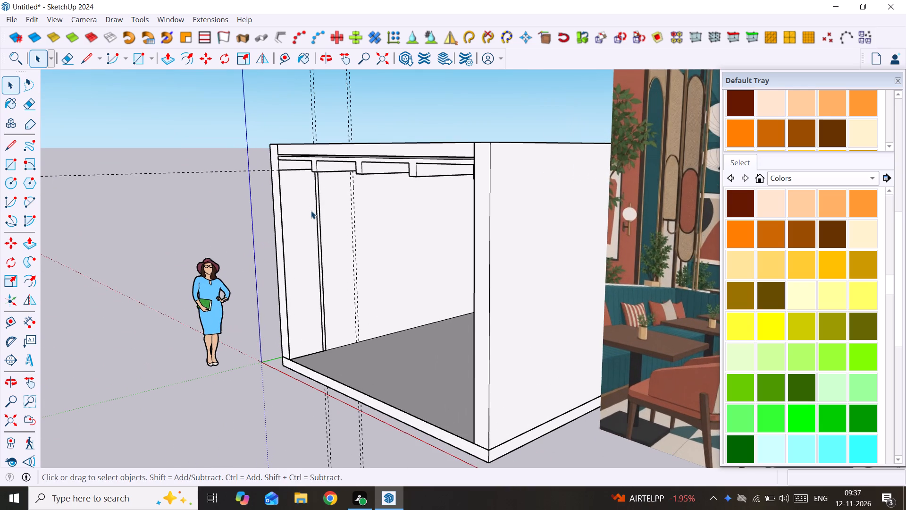
{"action": "middle_click_drag", "start_coordinate": [319, 212], "coordinate": [424, 243]}
{"action": "scroll", "coordinate": [424, 243], "scroll_direction": "down", "scroll_amount": 1}
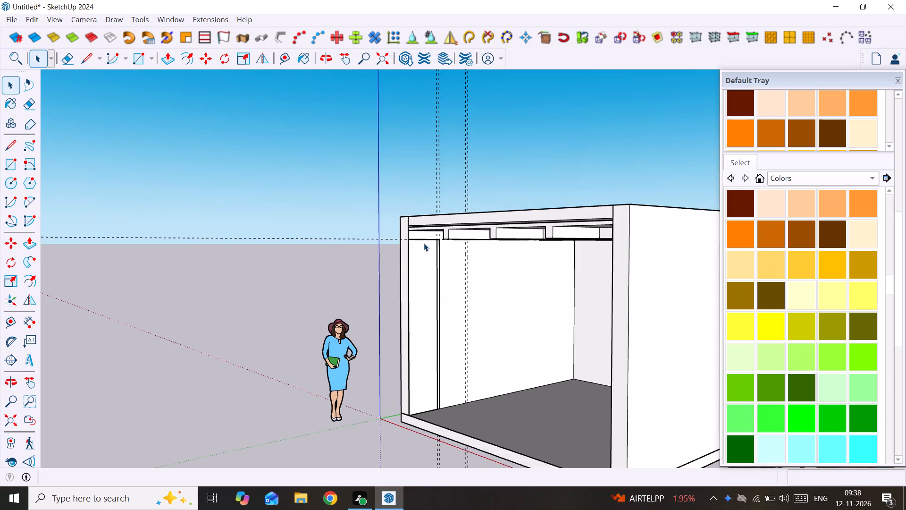
{"action": "scroll", "coordinate": [424, 243], "scroll_direction": "down", "scroll_amount": 5}
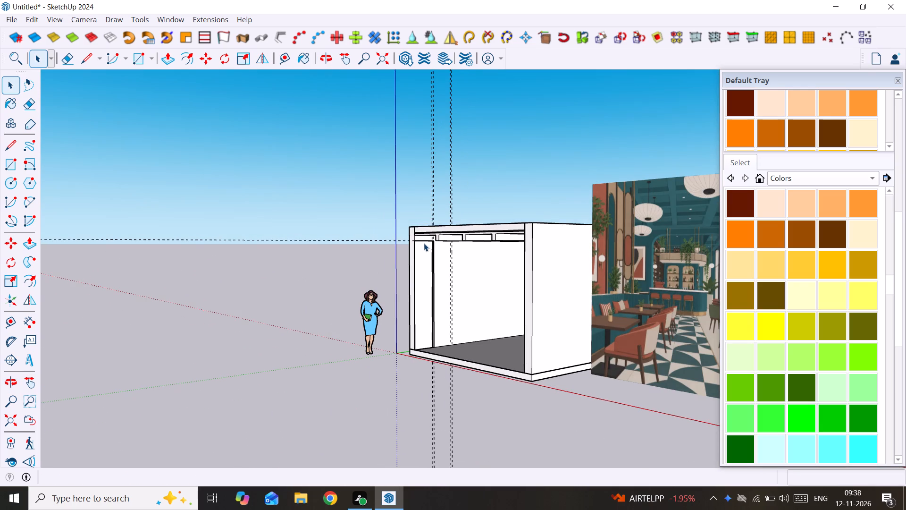
{"action": "scroll", "coordinate": [424, 243], "scroll_direction": "up", "scroll_amount": 1}
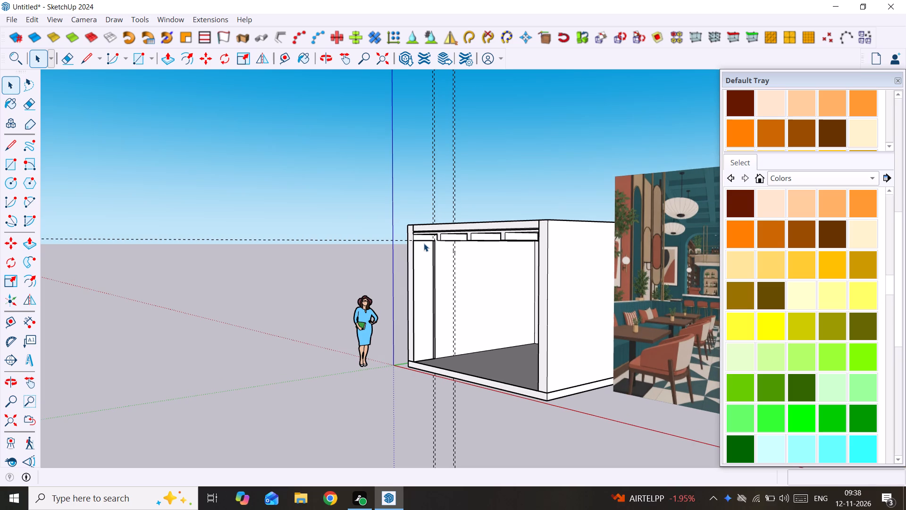
{"action": "scroll", "coordinate": [424, 243], "scroll_direction": "up", "scroll_amount": 2}
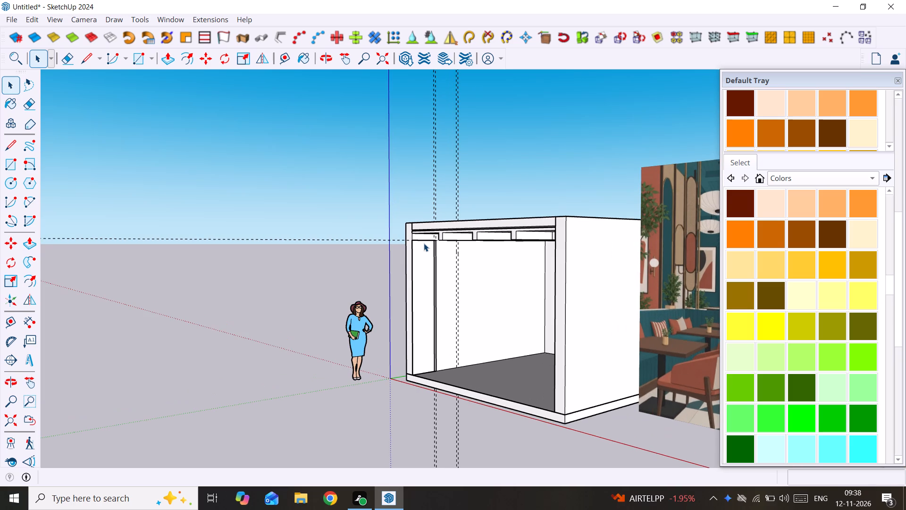
{"action": "scroll", "coordinate": [424, 243], "scroll_direction": "down", "scroll_amount": 2}
{"action": "scroll", "coordinate": [424, 243], "scroll_direction": "up", "scroll_amount": 7}
{"action": "middle_click_drag", "start_coordinate": [424, 243], "coordinate": [405, 236]}
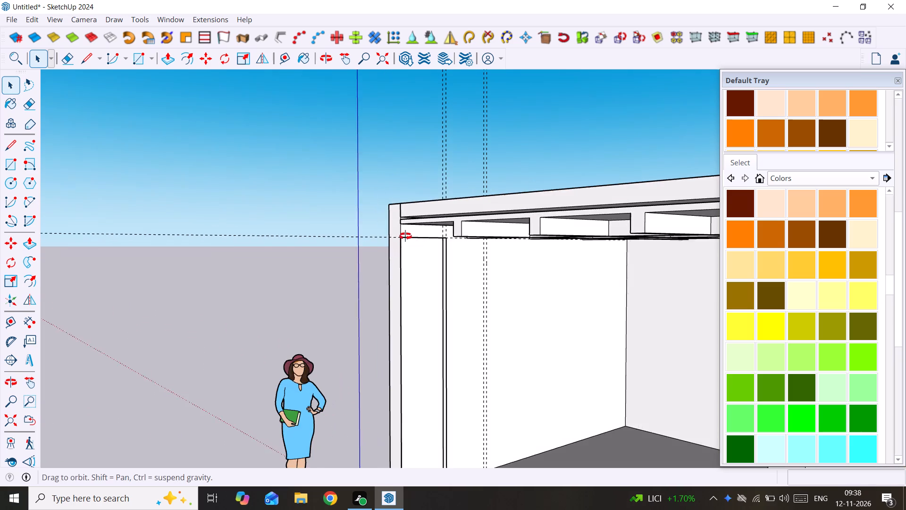
{"action": "middle_click_drag", "start_coordinate": [405, 236], "coordinate": [400, 236]}
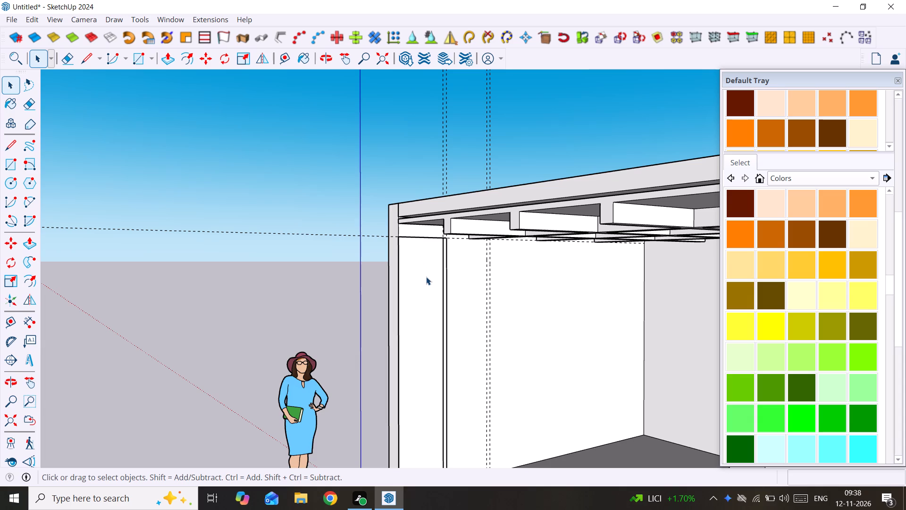
{"action": "scroll", "coordinate": [441, 261], "scroll_direction": "up", "scroll_amount": 10}
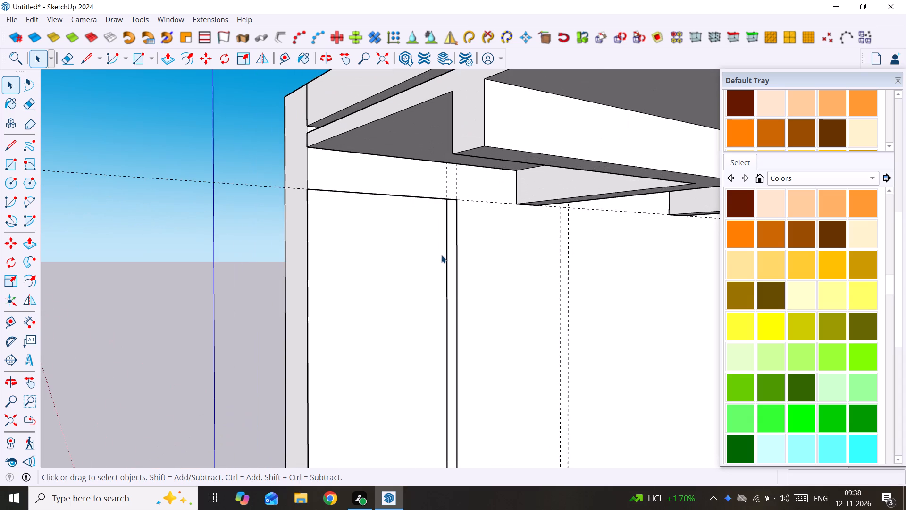
{"action": "left_click", "coordinate": [422, 250]}
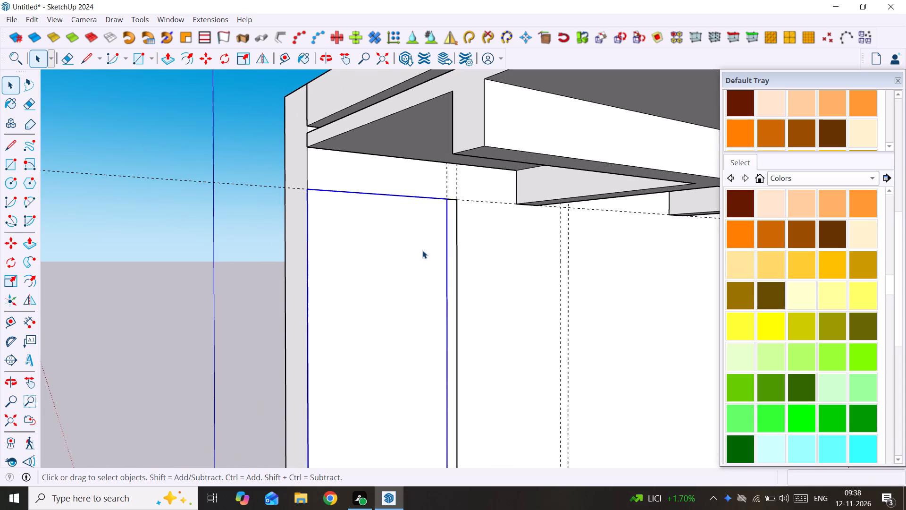
{"action": "key", "text": "m"}
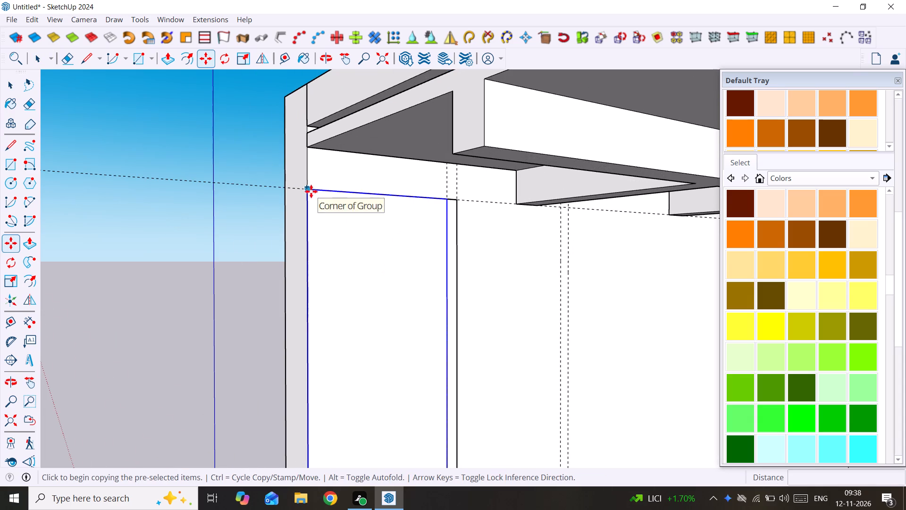
{"action": "left_click", "coordinate": [308, 191]}
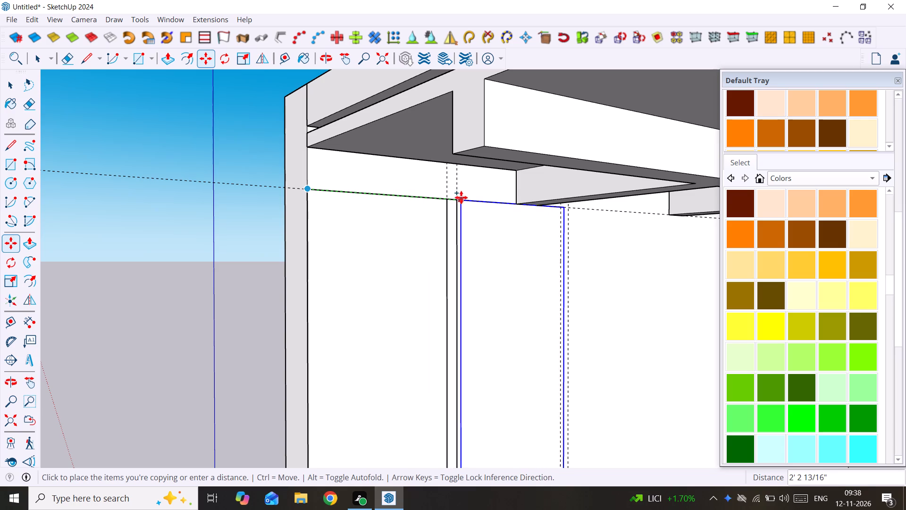
{"action": "left_click", "coordinate": [459, 198]}
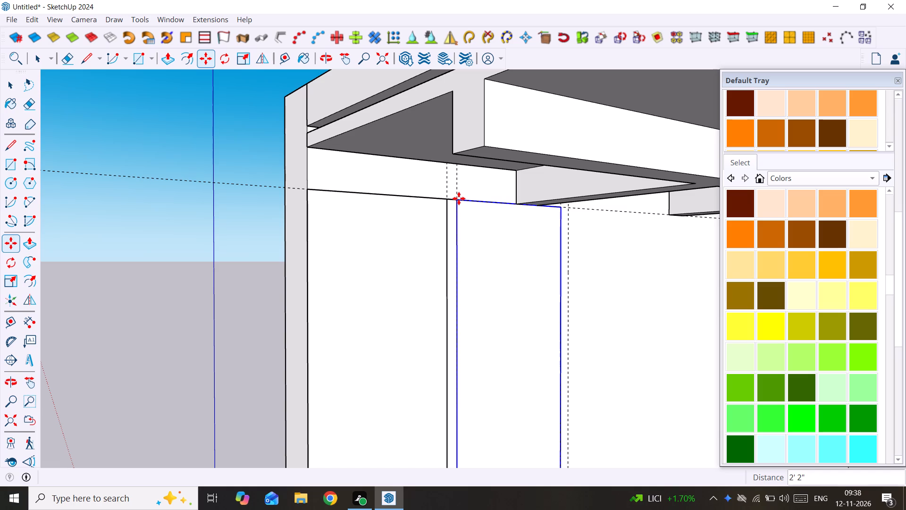
{"action": "triple_click", "coordinate": [459, 198]}
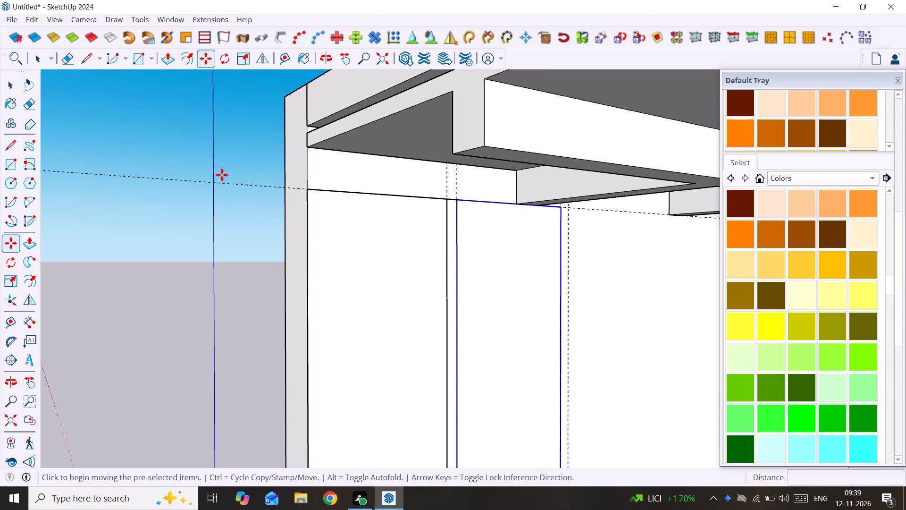
{"action": "key", "text": "space"}
Copy the narrow vertical strip group 2' 2" along the left wall, against the far edge of the copied panel.
{"action": "scroll", "coordinate": [646, 238], "scroll_direction": "down", "scroll_amount": 4}
{"action": "scroll", "coordinate": [583, 270], "scroll_direction": "down", "scroll_amount": 3}
{"action": "middle_click_drag", "start_coordinate": [582, 270], "coordinate": [525, 246]}
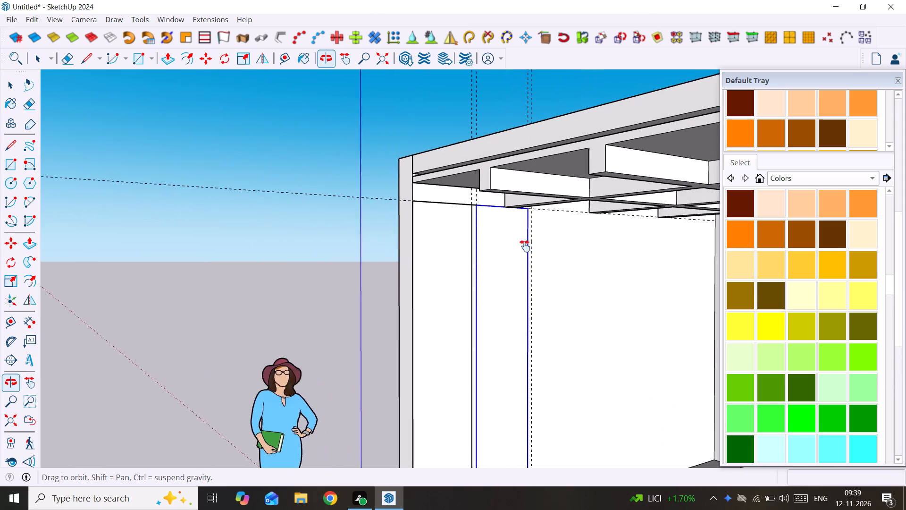
{"action": "middle_click_drag", "start_coordinate": [525, 246], "coordinate": [493, 246]}
{"action": "scroll", "coordinate": [478, 244], "scroll_direction": "up", "scroll_amount": 3}
{"action": "left_click", "coordinate": [459, 219]}
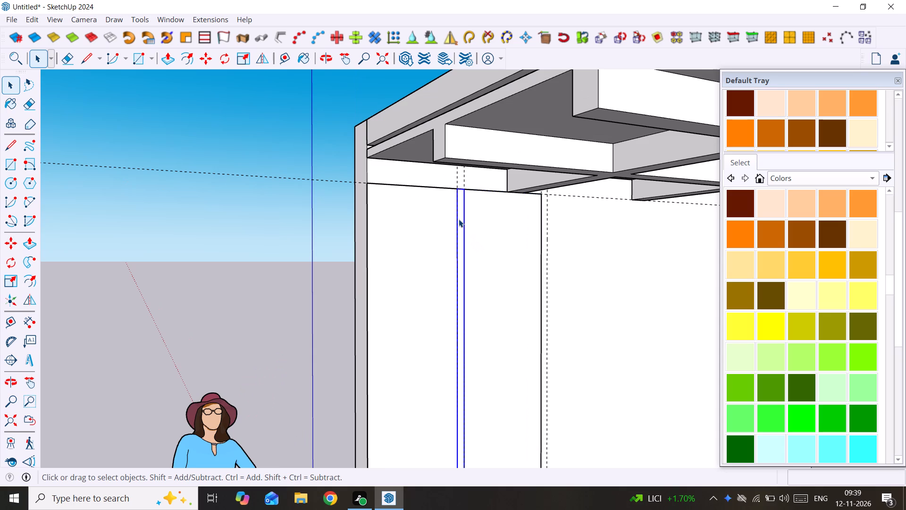
{"action": "key", "text": "m"}
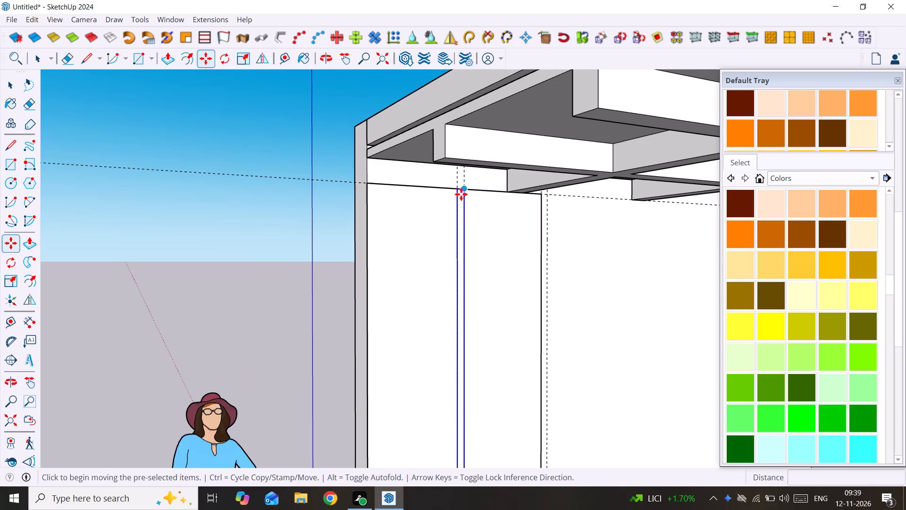
{"action": "left_click", "coordinate": [457, 186]}
{"action": "scroll", "coordinate": [539, 192], "scroll_direction": "up", "scroll_amount": 7}
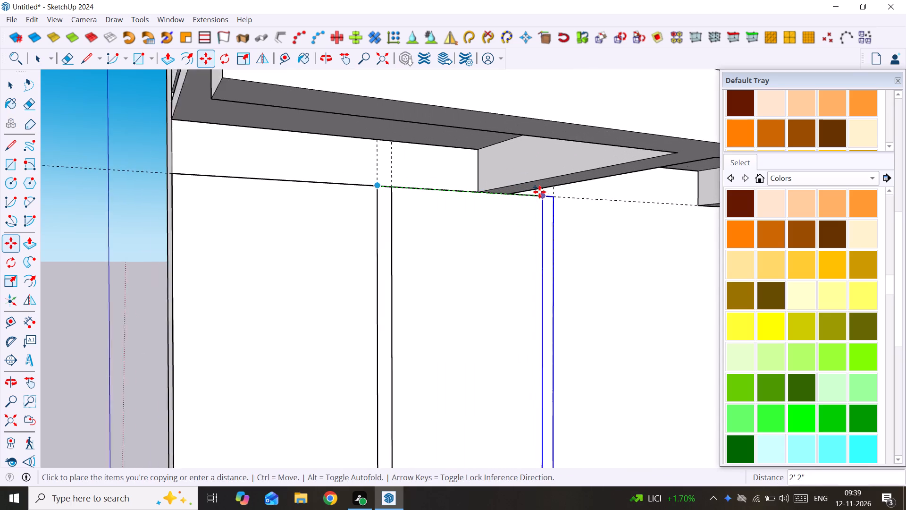
{"action": "left_click", "coordinate": [541, 192]}
{"action": "left_click_drag", "start_coordinate": [541, 192], "coordinate": [562, 229]}
{"action": "key", "text": "space"}
Place a vertical guide on the left wall 4' 6" from its corner with the back wall.
{"action": "scroll", "coordinate": [557, 281], "scroll_direction": "down", "scroll_amount": 4}
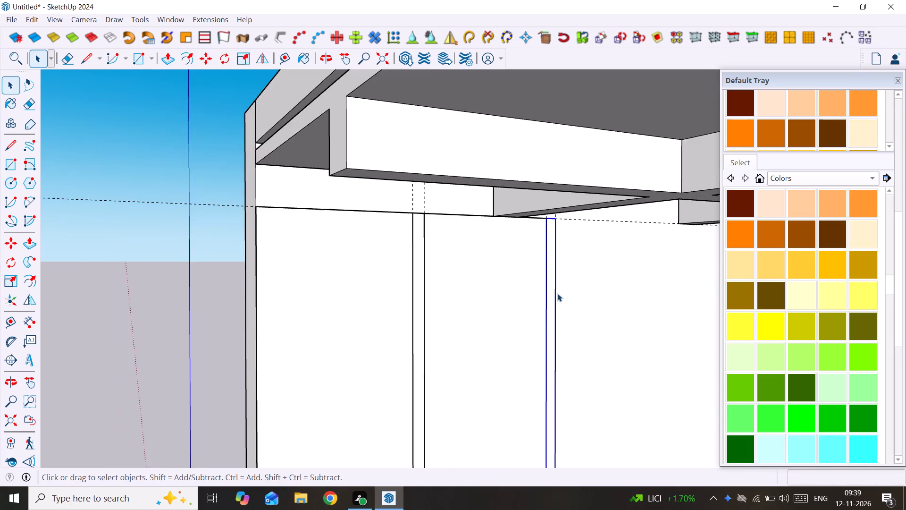
{"action": "scroll", "coordinate": [557, 293], "scroll_direction": "down", "scroll_amount": 13}
{"action": "middle_click_drag", "start_coordinate": [561, 296], "coordinate": [618, 268]}
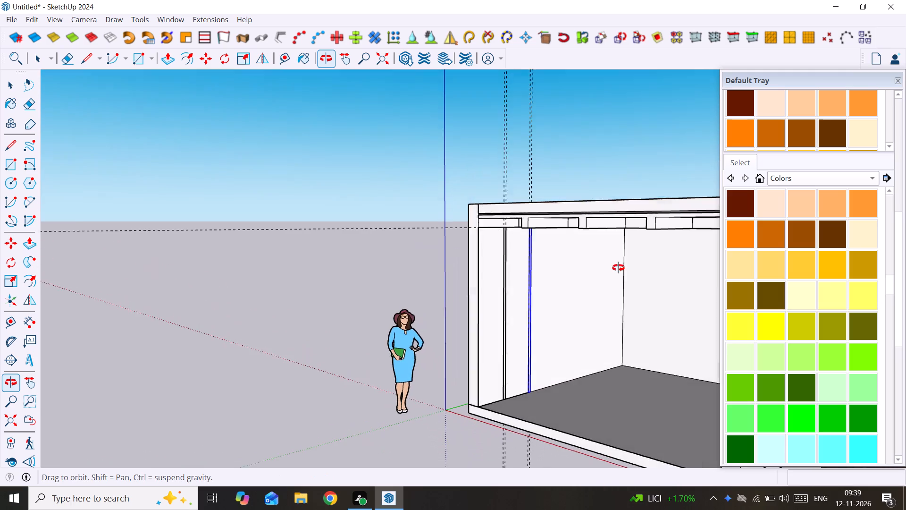
{"action": "middle_click_drag", "start_coordinate": [618, 268], "coordinate": [619, 268]}
{"action": "scroll", "coordinate": [619, 268], "scroll_direction": "up", "scroll_amount": 3}
{"action": "key", "text": "t"}
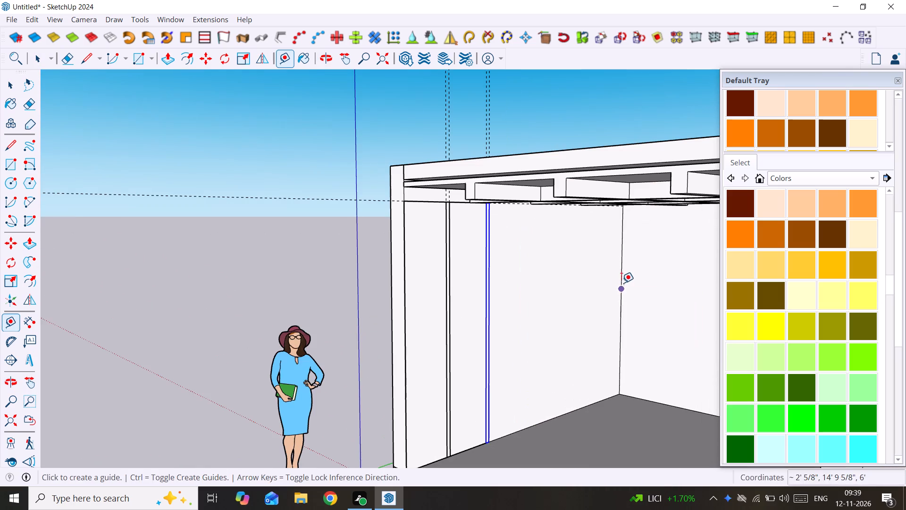
{"action": "left_click", "coordinate": [621, 281]}
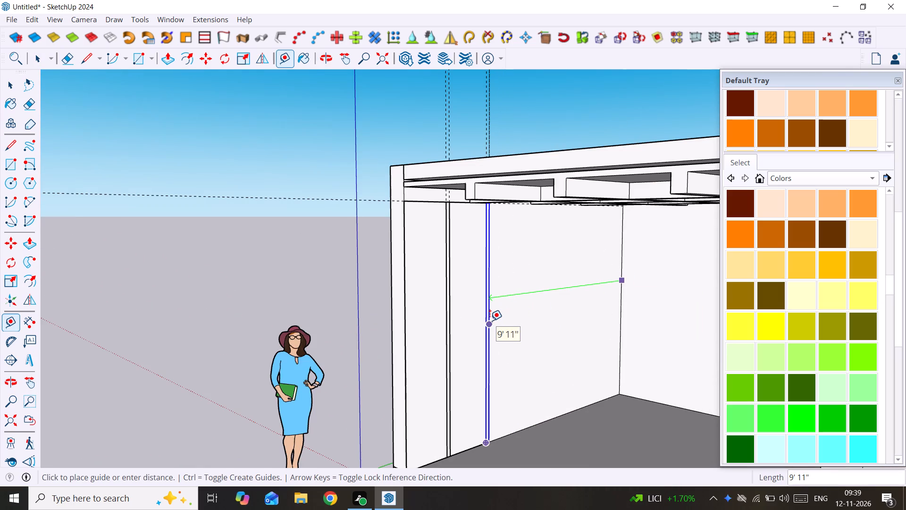
{"action": "scroll", "coordinate": [546, 306], "scroll_direction": "down", "scroll_amount": 3}
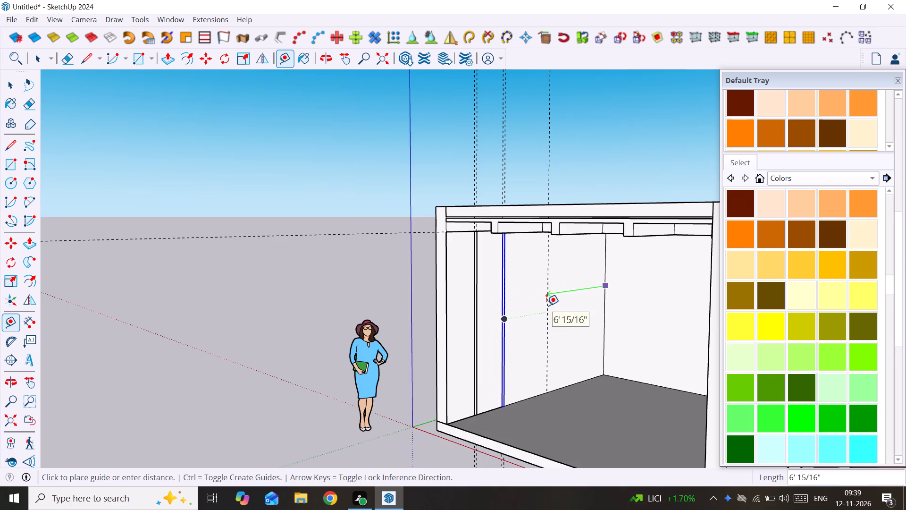
{"action": "scroll", "coordinate": [546, 306], "scroll_direction": "up", "scroll_amount": 1}
{"action": "middle_click_drag", "start_coordinate": [546, 306], "coordinate": [514, 312]}
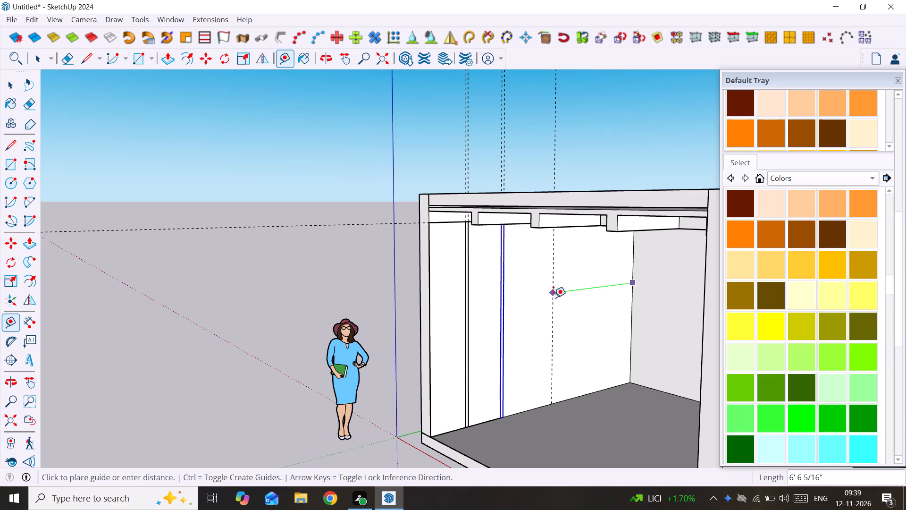
{"action": "type", "text": "4'"}
{"action": "type", "text": "6\""}
{"action": "key", "text": "Return"}
{"action": "key", "text": "space"}
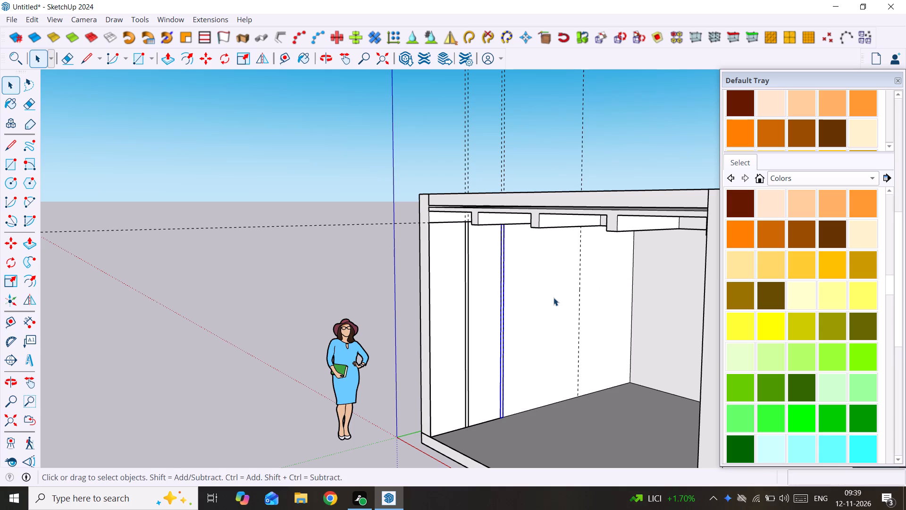
Draw a 6' by 2'6" rectangle on the room's floor, near the open front.
{"action": "scroll", "coordinate": [523, 369], "scroll_direction": "down", "scroll_amount": 5}
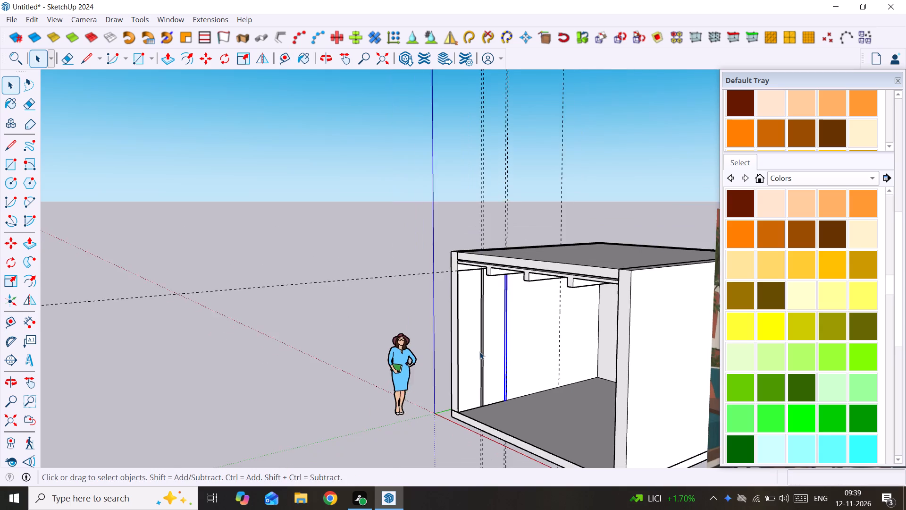
{"action": "middle_click_drag", "start_coordinate": [519, 346], "coordinate": [697, 345]}
{"action": "middle_click_drag", "start_coordinate": [610, 365], "coordinate": [603, 365], "text": "shift"}
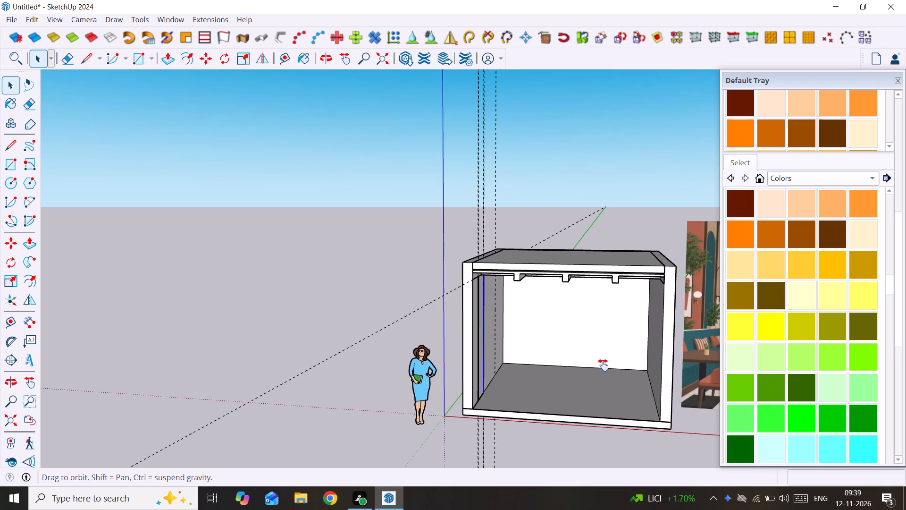
{"action": "middle_click_drag", "start_coordinate": [603, 365], "coordinate": [570, 369], "text": "shift"}
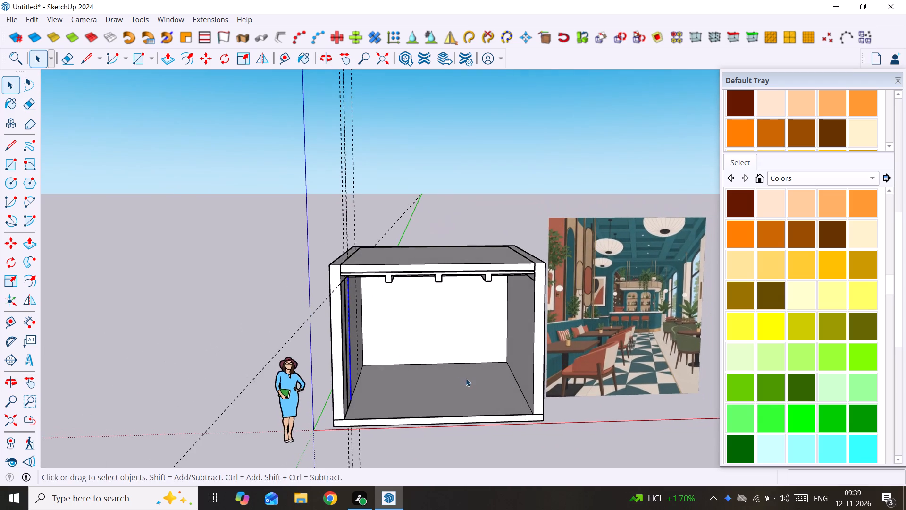
{"action": "scroll", "coordinate": [460, 379], "scroll_direction": "up", "scroll_amount": 4}
{"action": "middle_click_drag", "start_coordinate": [434, 391], "coordinate": [396, 452]}
{"action": "scroll", "coordinate": [404, 429], "scroll_direction": "up", "scroll_amount": 1}
{"action": "middle_click_drag", "start_coordinate": [405, 428], "coordinate": [468, 421]}
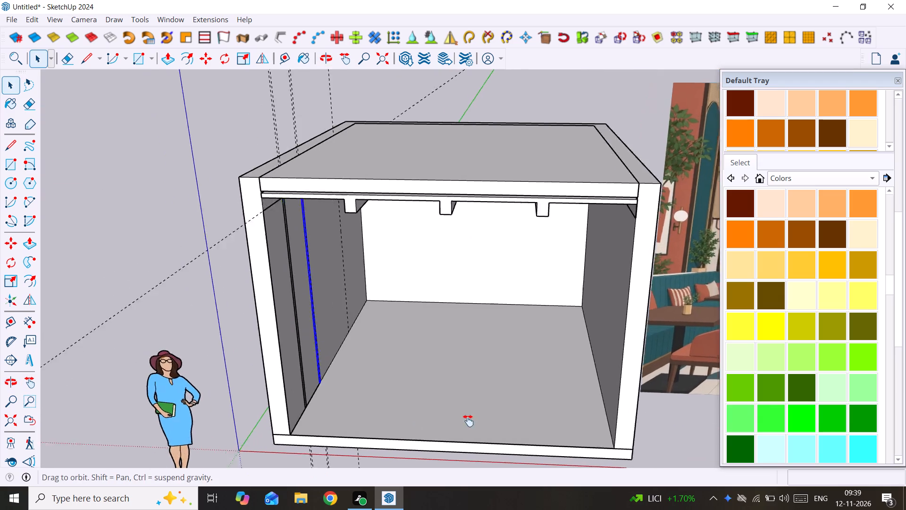
{"action": "middle_click_drag", "start_coordinate": [468, 421], "coordinate": [499, 431]}
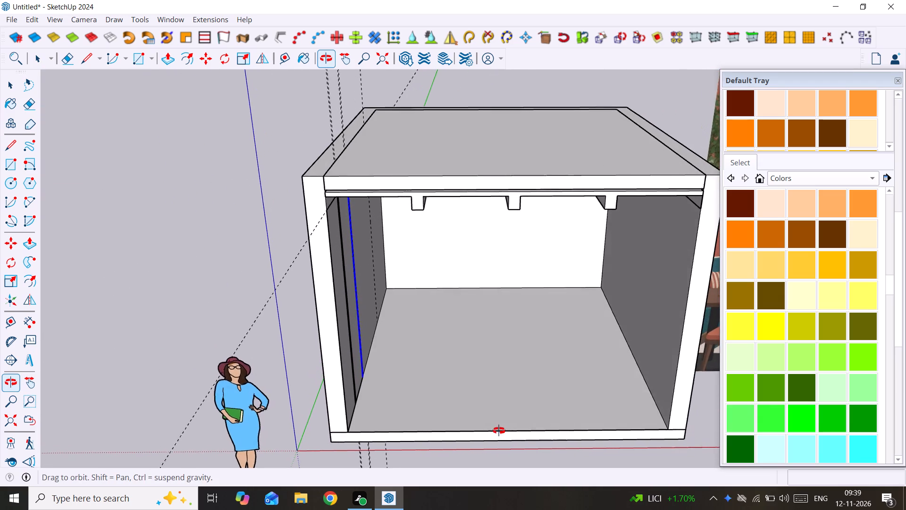
{"action": "middle_click_drag", "start_coordinate": [499, 431], "coordinate": [492, 438]}
{"action": "key", "text": "r"}
{"action": "scroll", "coordinate": [453, 383], "scroll_direction": "up", "scroll_amount": 3}
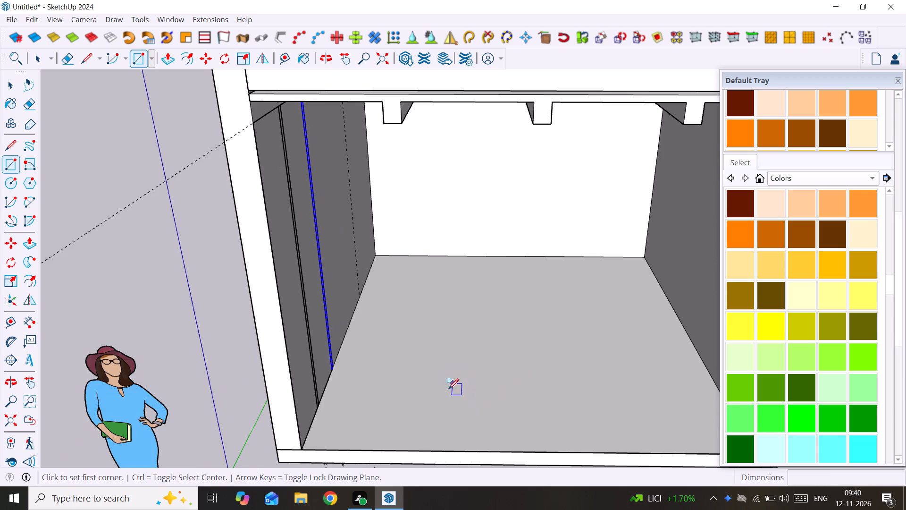
{"action": "left_click", "coordinate": [426, 408]}
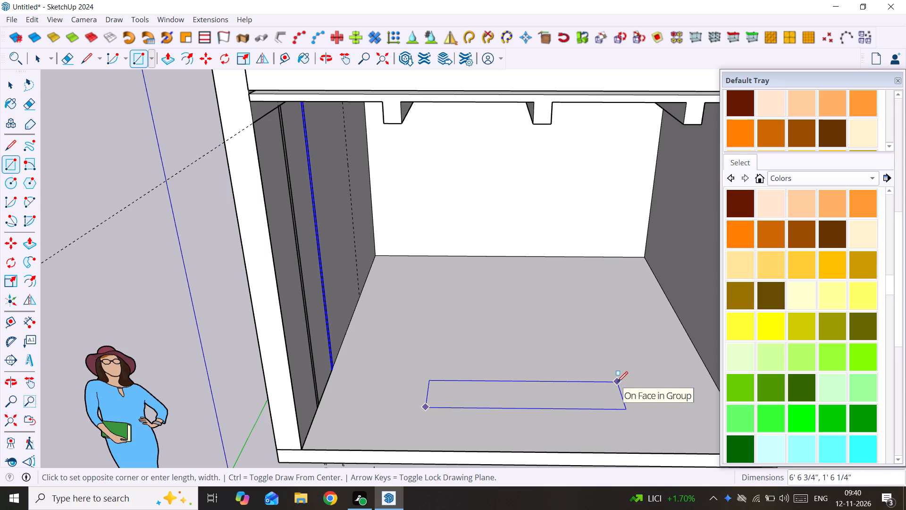
{"action": "type", "text": "6',"}
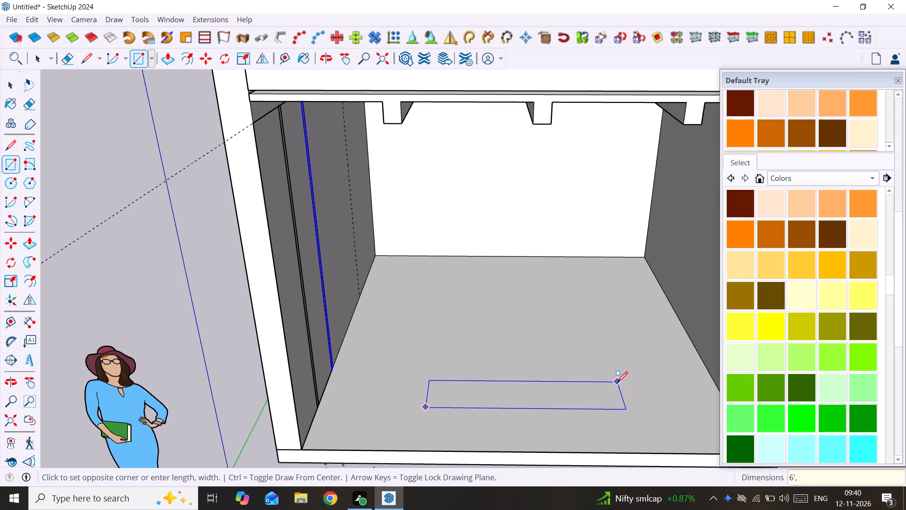
{"action": "type", "text": "2'6\""}
{"action": "key", "text": "Return"}
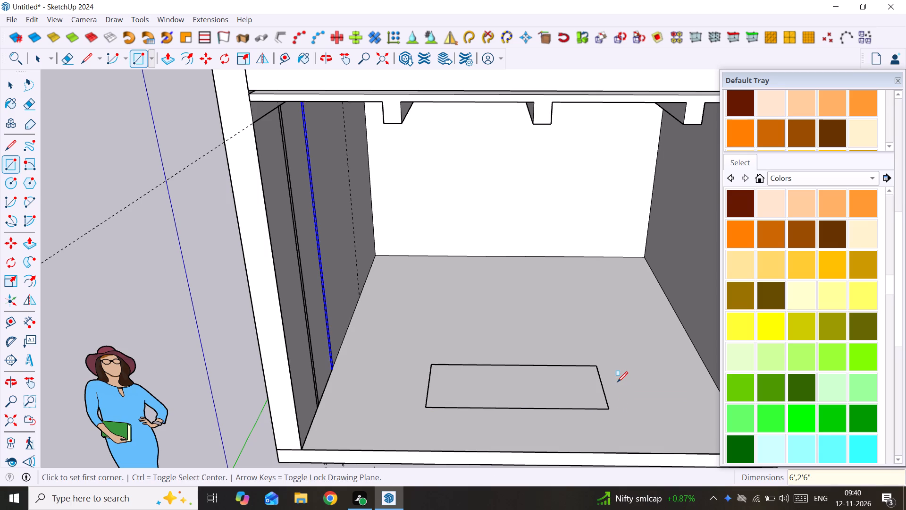
Make the floor rectangle's face and edges into a group.
{"action": "key", "text": "space"}
{"action": "scroll", "coordinate": [597, 382], "scroll_direction": "up", "scroll_amount": 2}
{"action": "triple_click", "coordinate": [597, 382]}
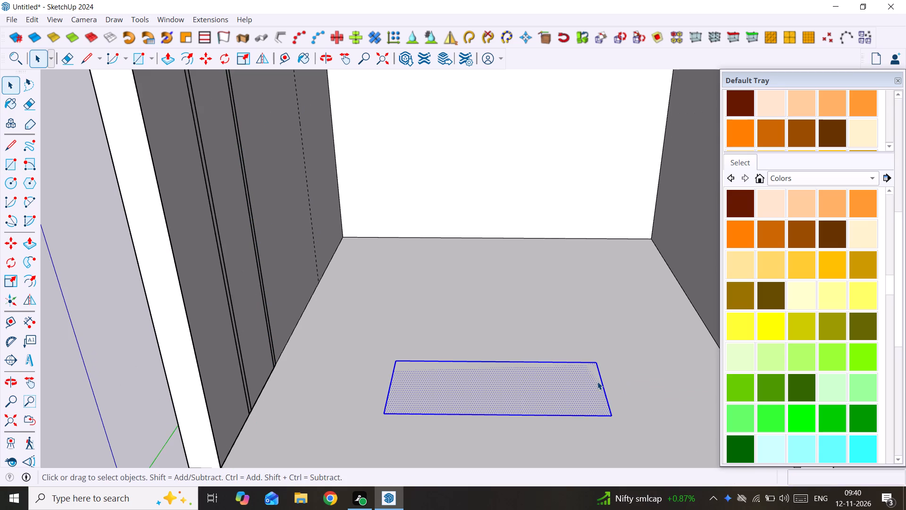
{"action": "right_click", "coordinate": [597, 382]}
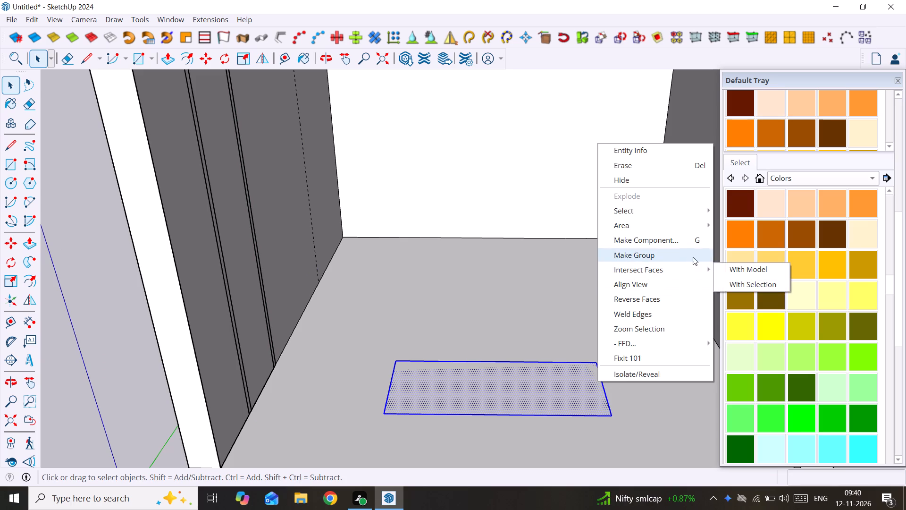
{"action": "left_click", "coordinate": [693, 257]}
Open the rectangle group and extrude its face upward 2' into a box.
{"action": "triple_click", "coordinate": [539, 384]}
{"action": "left_click", "coordinate": [538, 384]}
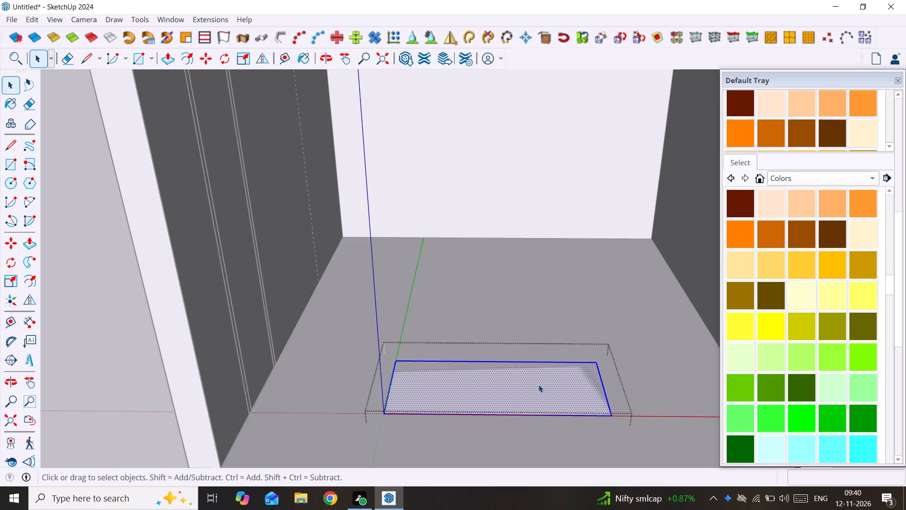
{"action": "key", "text": "p"}
{"action": "left_click", "coordinate": [538, 386]}
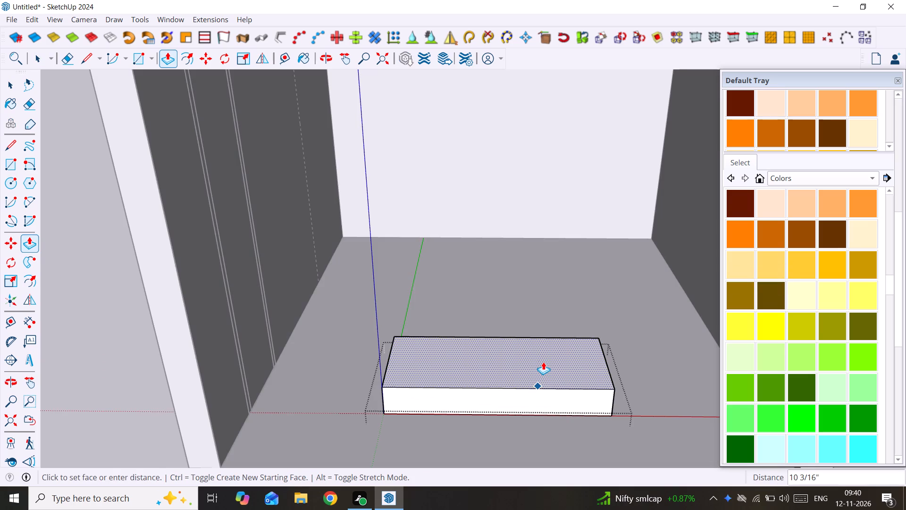
{"action": "type", "text": "2'"}
{"action": "key", "text": "Return"}
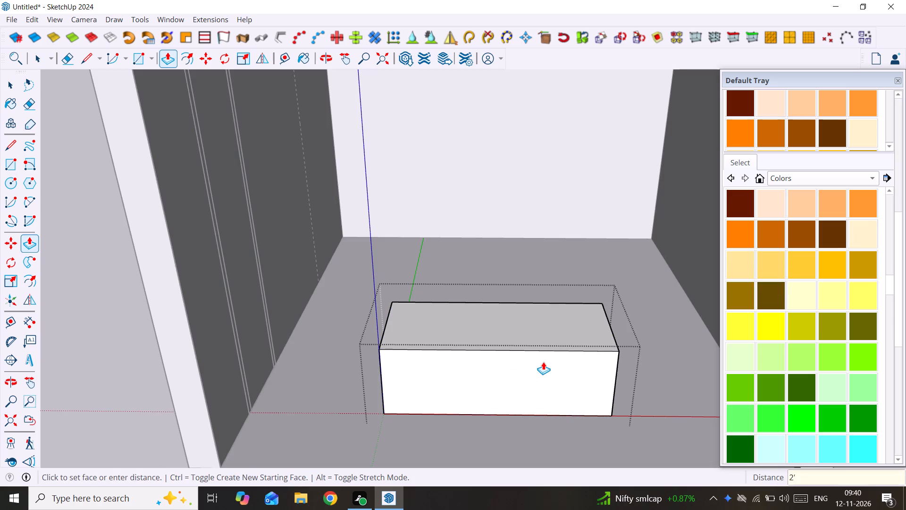
Raise the box's top face by another 6" and close the group.
{"action": "scroll", "coordinate": [543, 362], "scroll_direction": "down", "scroll_amount": 16}
{"action": "scroll", "coordinate": [681, 304], "scroll_direction": "up", "scroll_amount": 9}
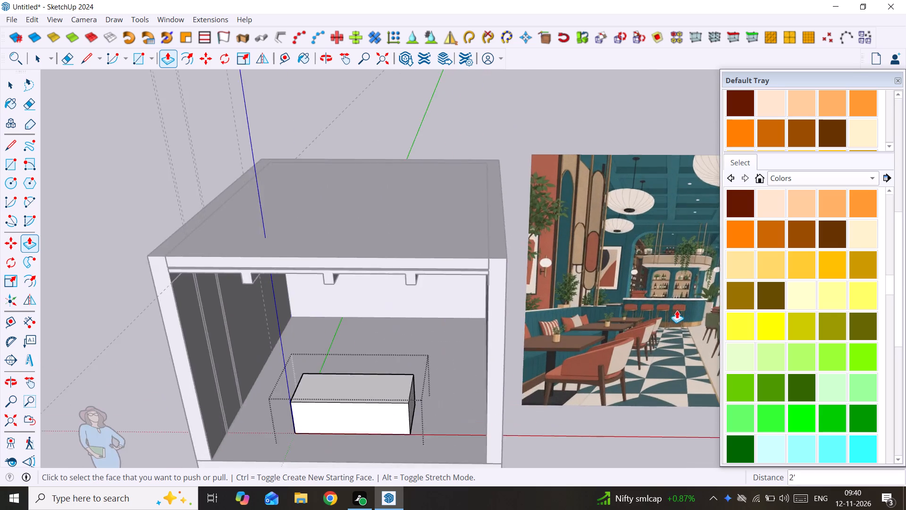
{"action": "scroll", "coordinate": [675, 313], "scroll_direction": "down", "scroll_amount": 1}
{"action": "scroll", "coordinate": [674, 316], "scroll_direction": "up", "scroll_amount": 2}
{"action": "middle_click_drag", "start_coordinate": [674, 316], "coordinate": [674, 300]}
{"action": "scroll", "coordinate": [670, 305], "scroll_direction": "down", "scroll_amount": 2}
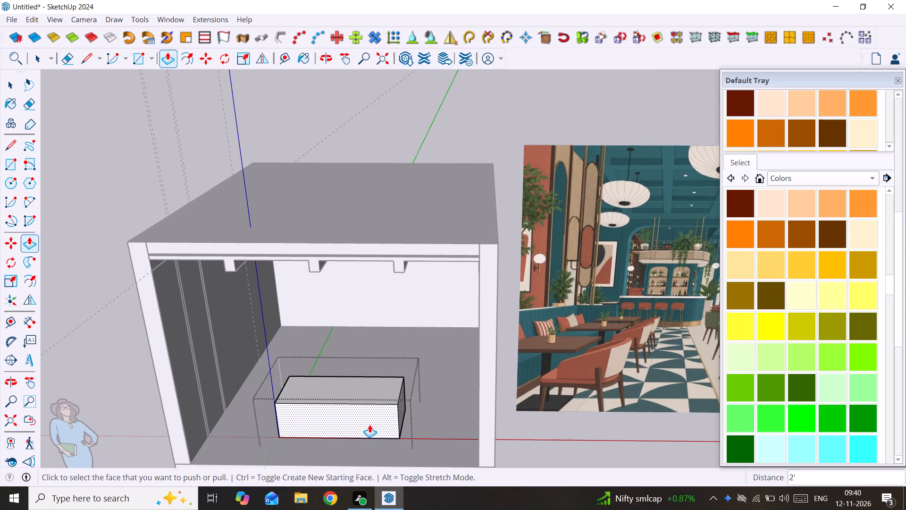
{"action": "middle_click_drag", "start_coordinate": [355, 426], "coordinate": [393, 417]}
{"action": "scroll", "coordinate": [393, 417], "scroll_direction": "down", "scroll_amount": 2}
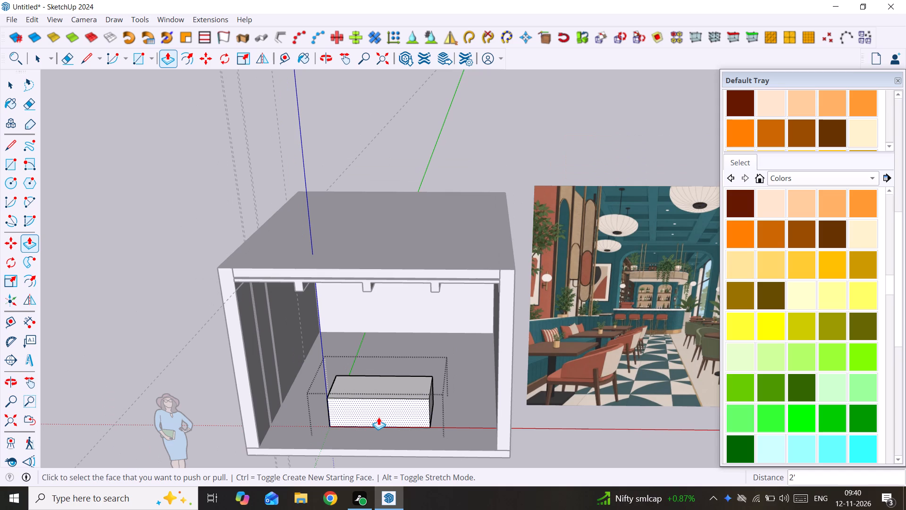
{"action": "scroll", "coordinate": [369, 419], "scroll_direction": "up", "scroll_amount": 3}
{"action": "middle_click_drag", "start_coordinate": [369, 419], "coordinate": [396, 420]}
{"action": "left_click", "coordinate": [403, 376]}
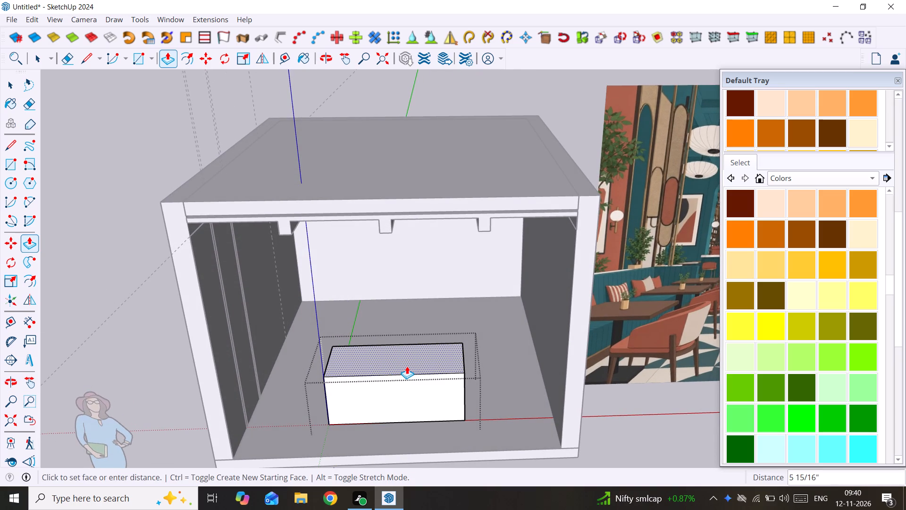
{"action": "type", "text": "6\""}
{"action": "key", "text": "Return"}
{"action": "scroll", "coordinate": [408, 366], "scroll_direction": "down", "scroll_amount": 5}
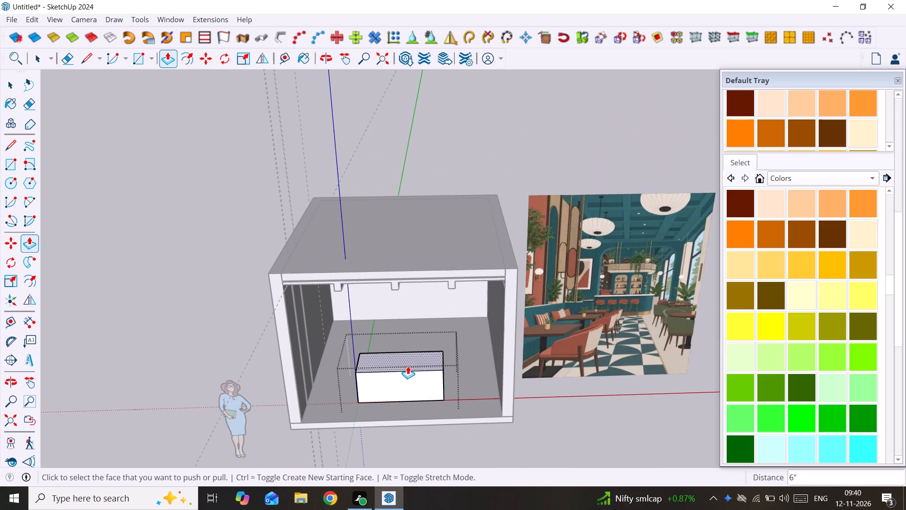
{"action": "scroll", "coordinate": [408, 366], "scroll_direction": "up", "scroll_amount": 1}
{"action": "key", "text": "space"}
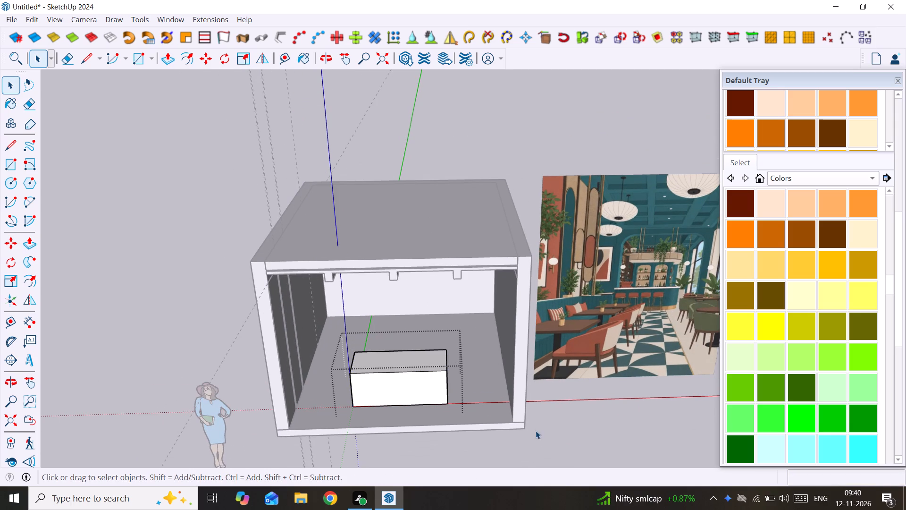
{"action": "left_click", "coordinate": [585, 448]}
Inside the box group, draw a 2'6" wide arc across the top face, bulging to the midpoint of the end edge facing the left wall.
{"action": "scroll", "coordinate": [365, 375], "scroll_direction": "up", "scroll_amount": 3}
{"action": "middle_click_drag", "start_coordinate": [364, 375], "coordinate": [358, 398]}
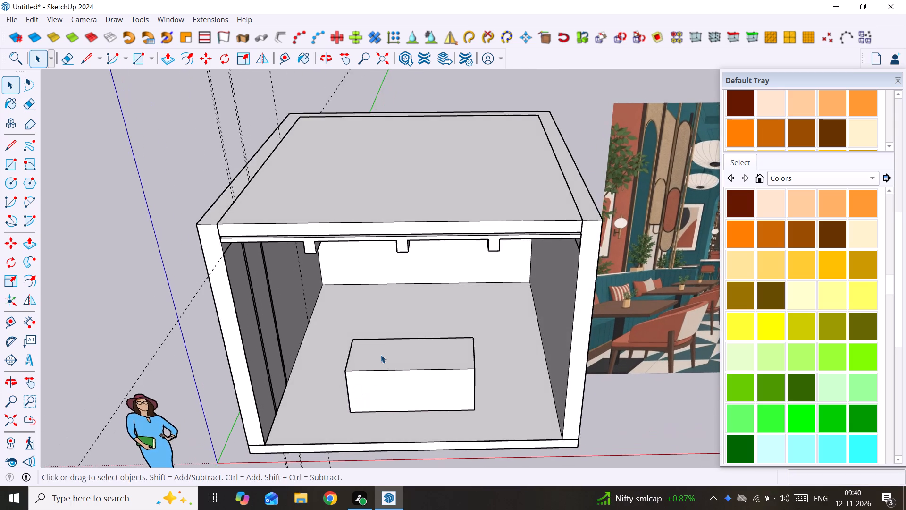
{"action": "double_click", "coordinate": [381, 355]}
{"action": "scroll", "coordinate": [369, 371], "scroll_direction": "up", "scroll_amount": 3}
{"action": "key", "text": "a"}
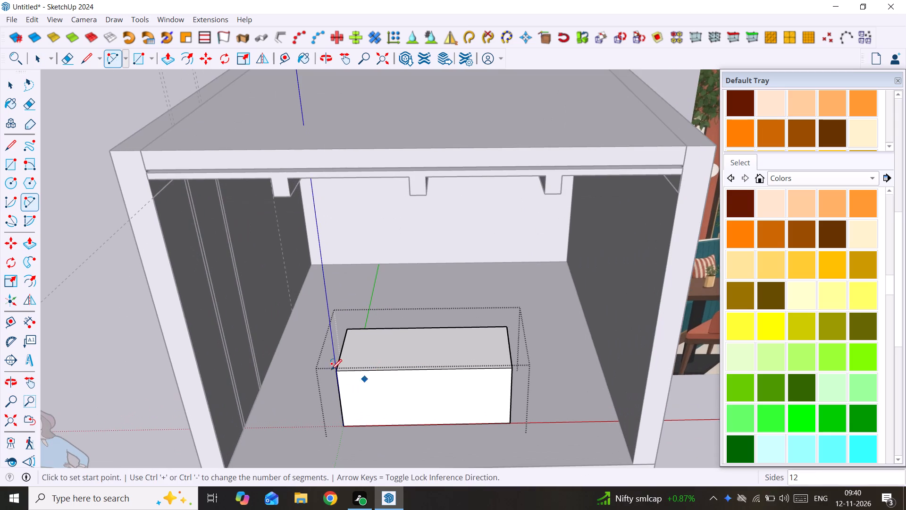
{"action": "scroll", "coordinate": [339, 372], "scroll_direction": "up", "scroll_amount": 8}
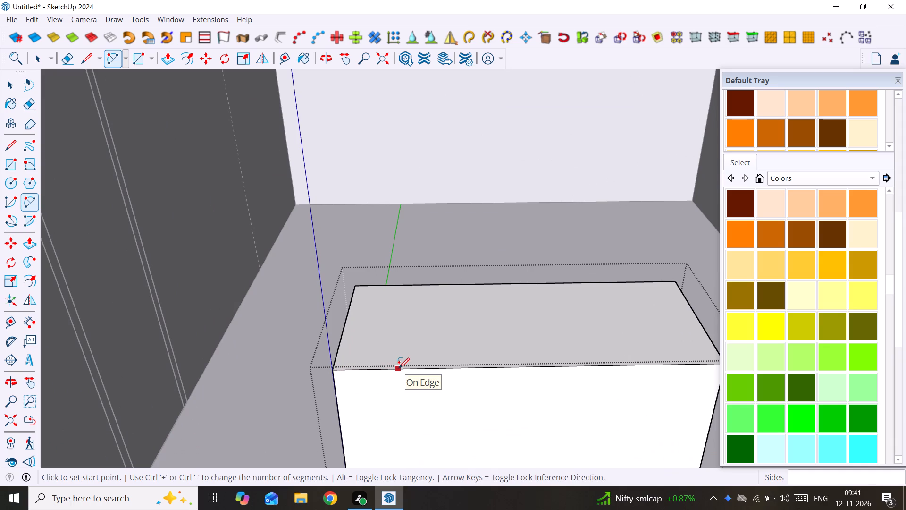
{"action": "left_click", "coordinate": [399, 368]}
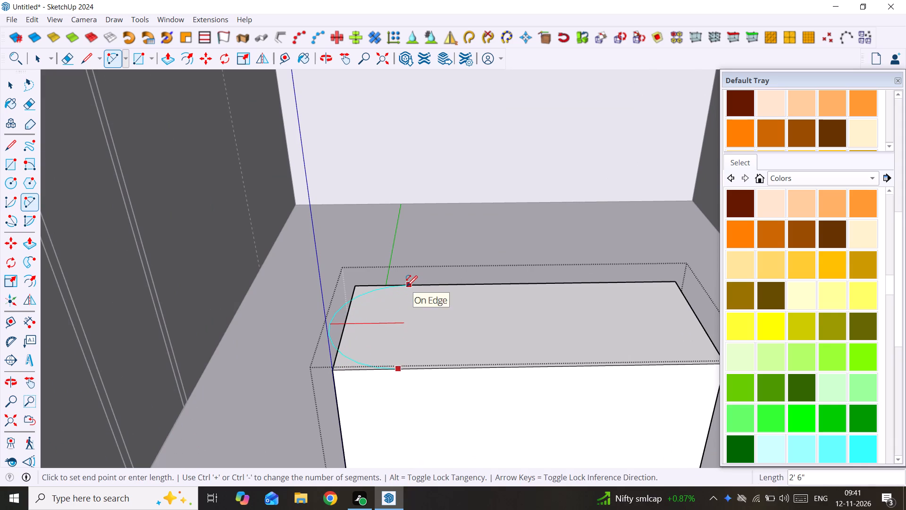
{"action": "left_click", "coordinate": [407, 286]}
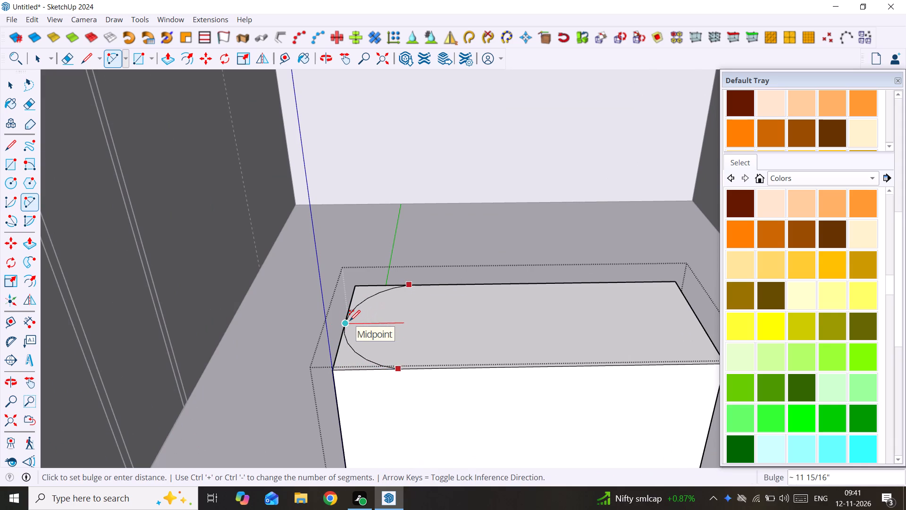
{"action": "left_click", "coordinate": [350, 321]}
Set the rear half of the arc on the box top to 15 segments.
{"action": "scroll", "coordinate": [350, 321], "scroll_direction": "down", "scroll_amount": 8}
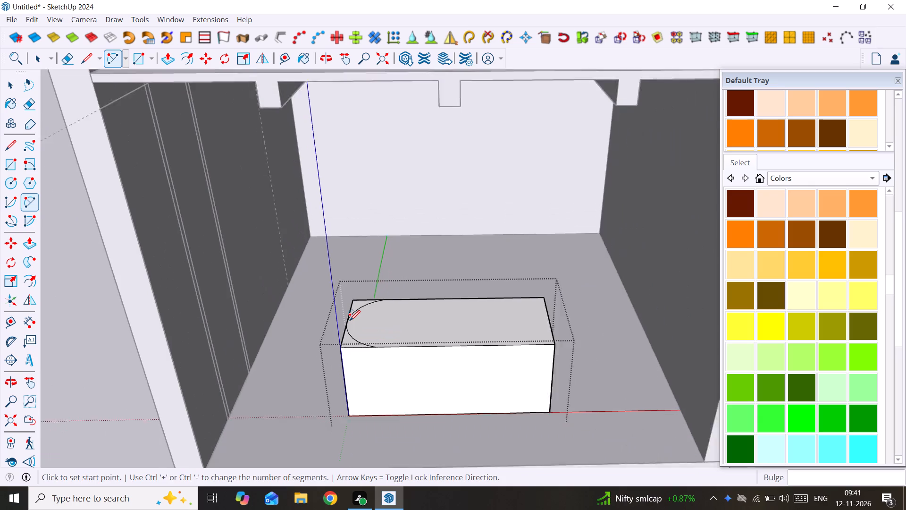
{"action": "scroll", "coordinate": [350, 321], "scroll_direction": "down", "scroll_amount": 7}
{"action": "scroll", "coordinate": [350, 321], "scroll_direction": "up", "scroll_amount": 4}
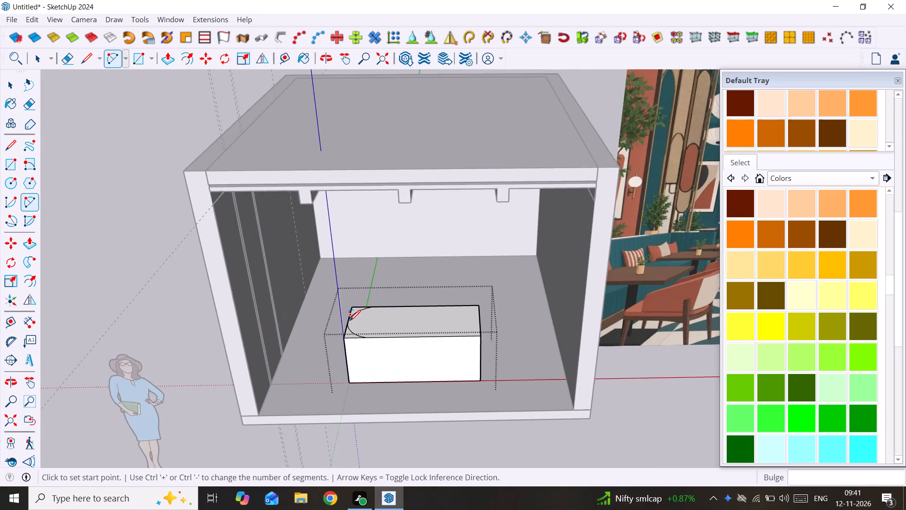
{"action": "scroll", "coordinate": [350, 321], "scroll_direction": "up", "scroll_amount": 13}
{"action": "key", "text": "space"}
{"action": "left_click", "coordinate": [375, 289]}
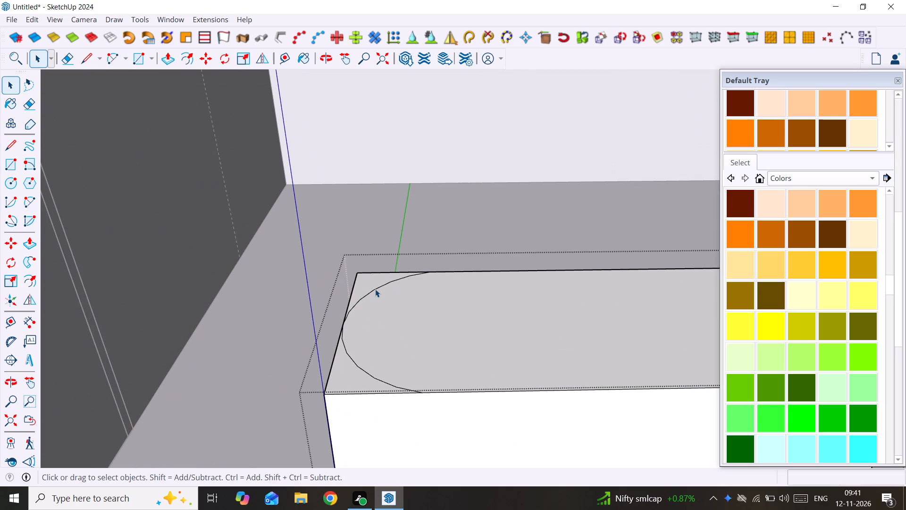
{"action": "scroll", "coordinate": [870, 154], "scroll_direction": "up", "scroll_amount": 15}
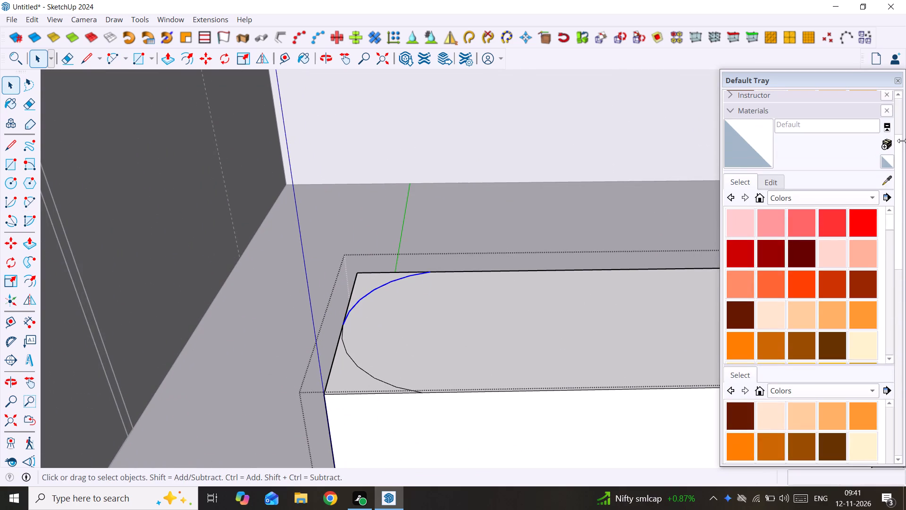
{"action": "scroll", "coordinate": [902, 141], "scroll_direction": "up", "scroll_amount": 11}
{"action": "left_click", "coordinate": [857, 96]}
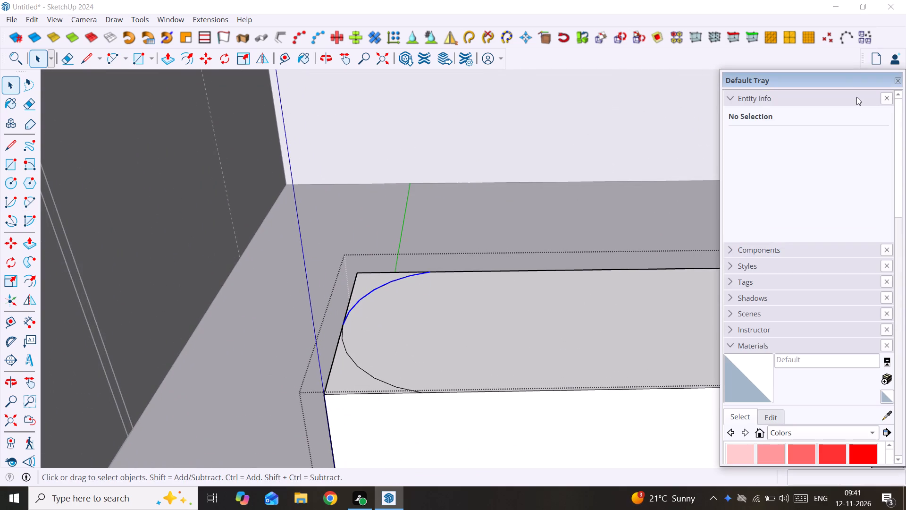
{"action": "left_click", "coordinate": [830, 169]}
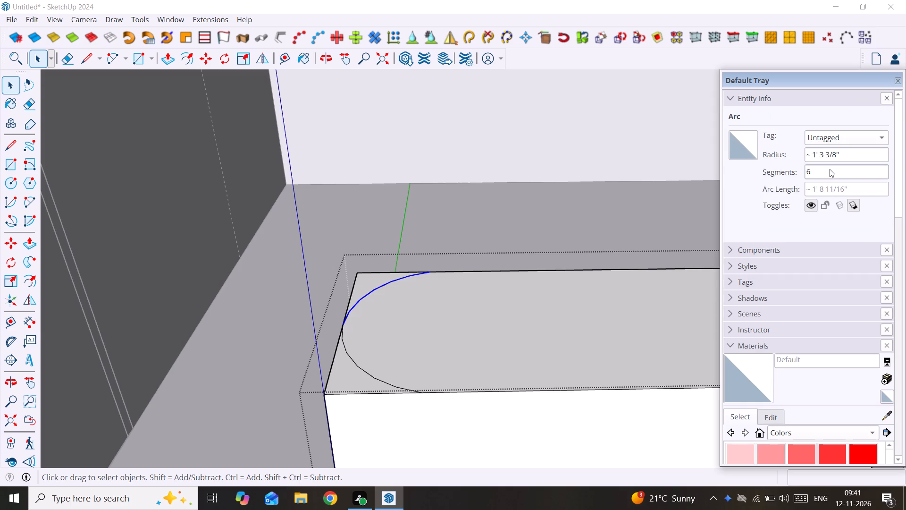
{"action": "key", "text": "BackSpace"}
{"action": "key", "text": "BackSpace"}
{"action": "type", "text": "15"}
{"action": "key", "text": "Return"}
Set the front half of the arc on the box top to 15 segments.
{"action": "left_click", "coordinate": [387, 383]}
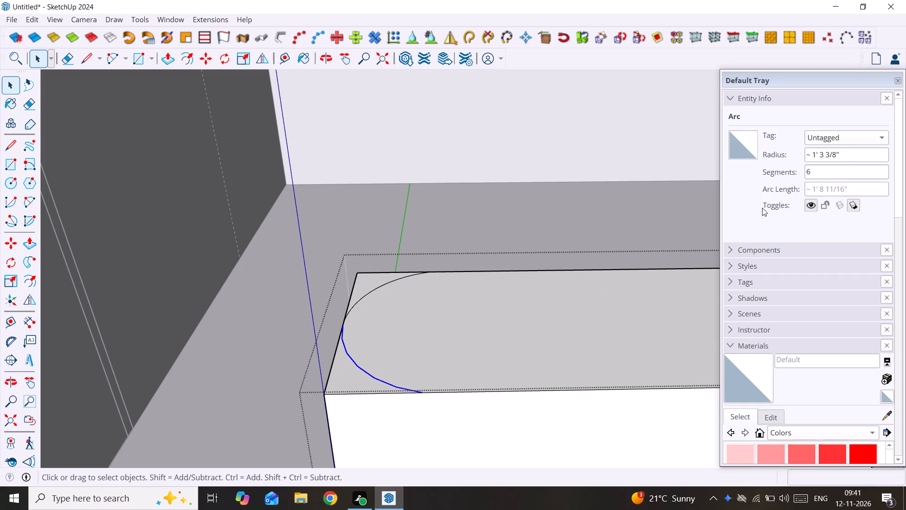
{"action": "left_click", "coordinate": [822, 168]}
{"action": "key", "text": "BackSpace"}
{"action": "key", "text": "BackSpace"}
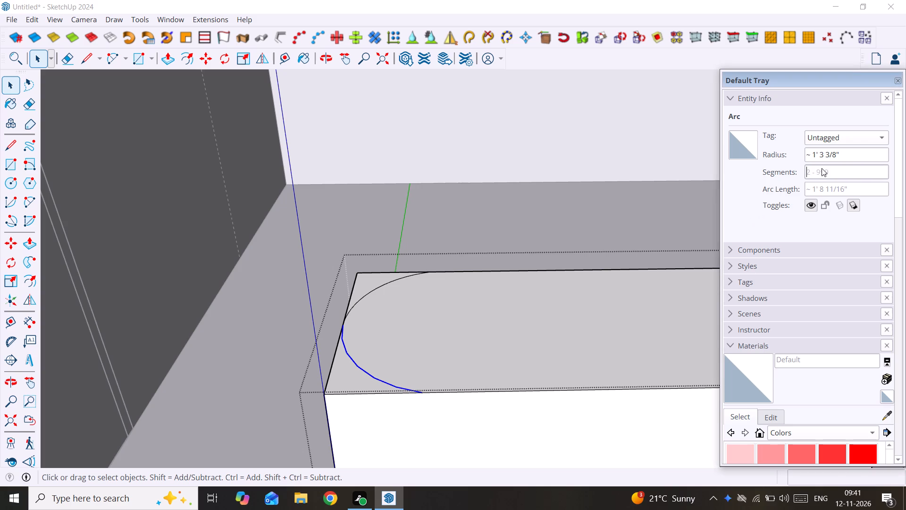
{"action": "type", "text": "15"}
{"action": "key", "text": "Return"}
{"action": "key", "text": "space"}
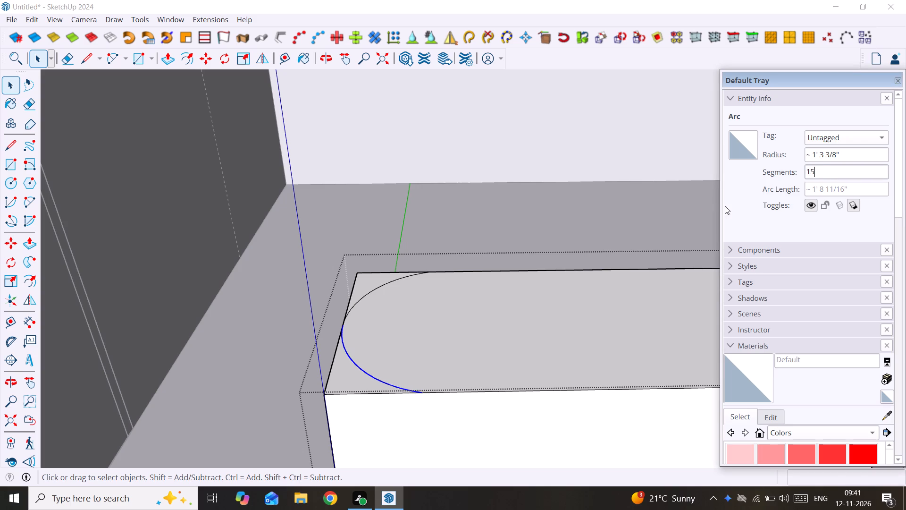
Mirror a copy of both arc halves on the box top lengthwise, with the mirror plane offset about 8 1/16".
{"action": "left_click", "coordinate": [397, 281]}
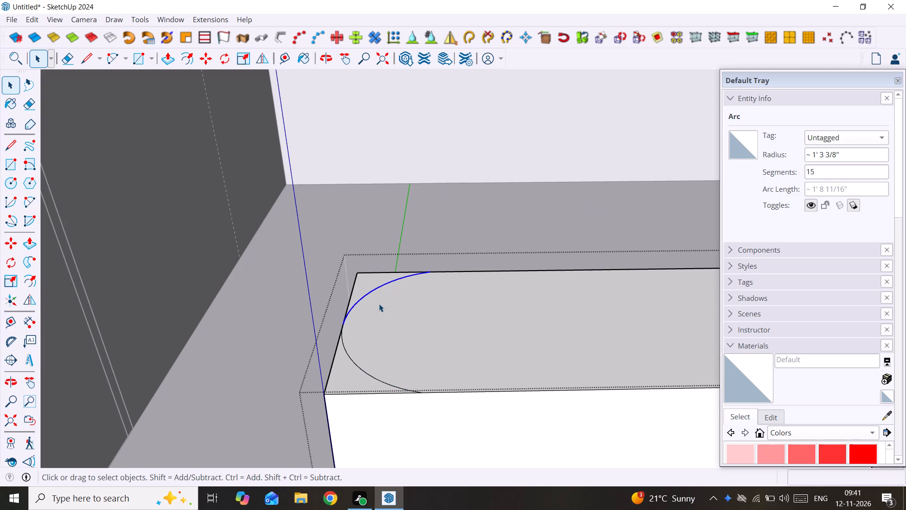
{"action": "left_click", "coordinate": [348, 355], "text": "ctrl"}
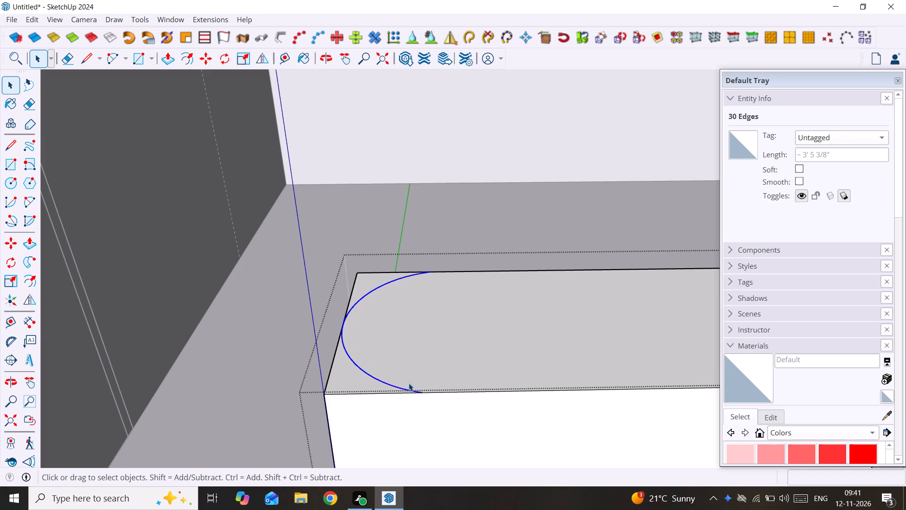
{"action": "left_click", "coordinate": [360, 378]}
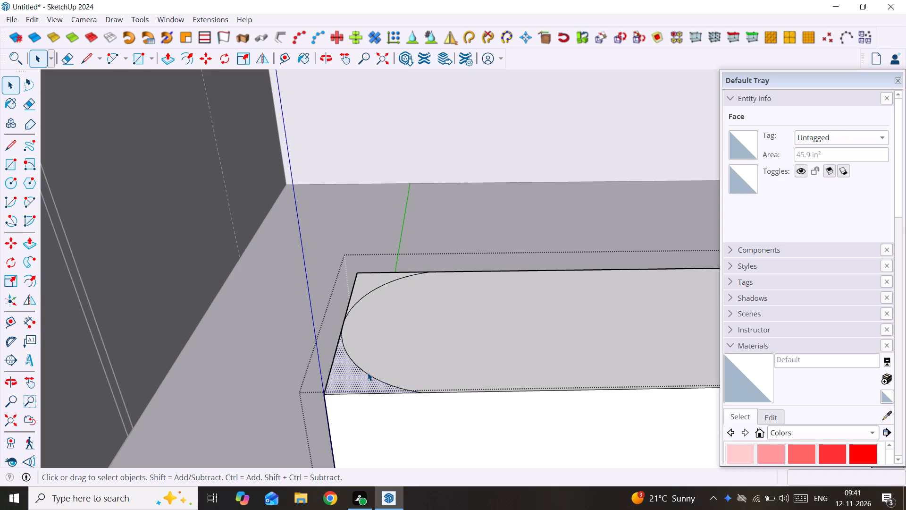
{"action": "left_click", "coordinate": [368, 373]}
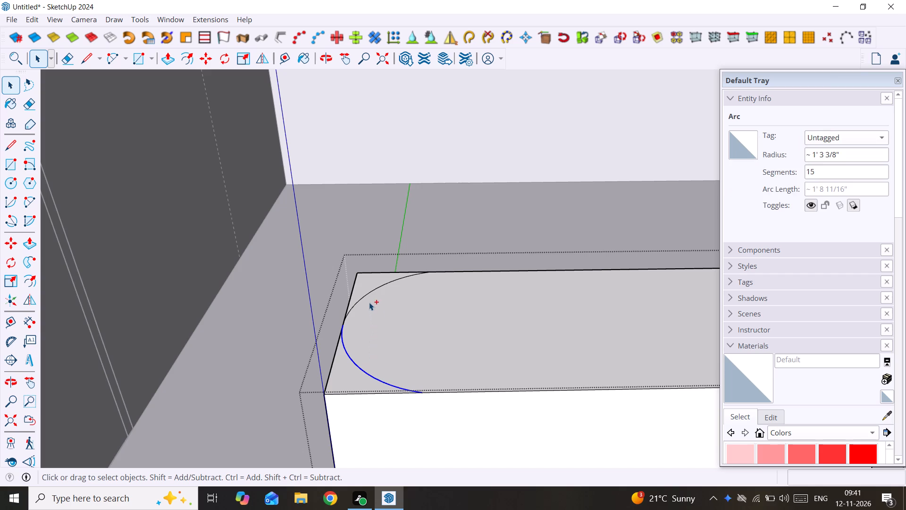
{"action": "left_click", "coordinate": [373, 290], "text": "ctrl"}
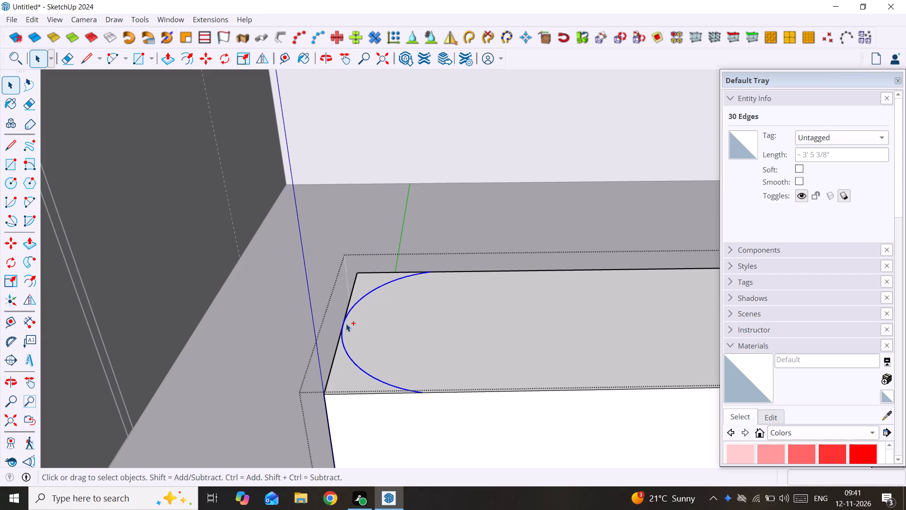
{"action": "left_click", "coordinate": [344, 324], "text": "ctrl"}
{"action": "left_click", "coordinate": [33, 304]}
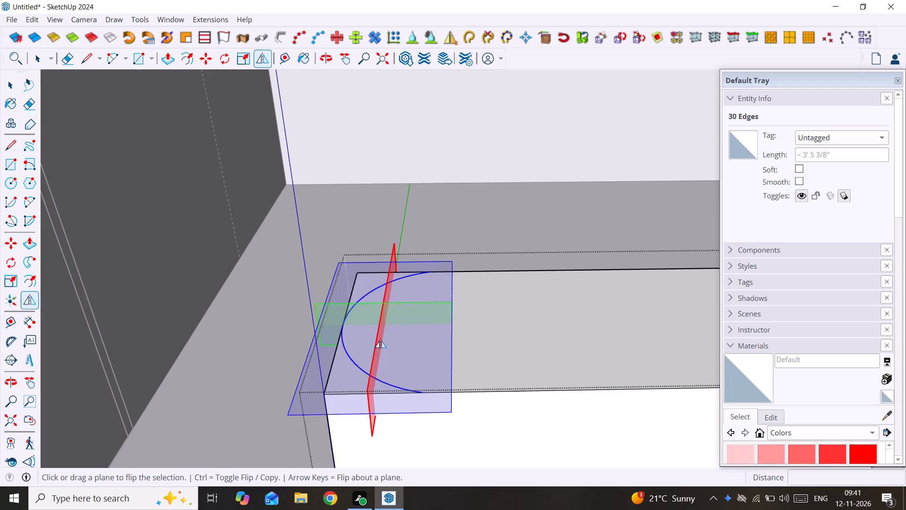
{"action": "left_click_drag", "start_coordinate": [378, 340], "coordinate": [441, 350]}
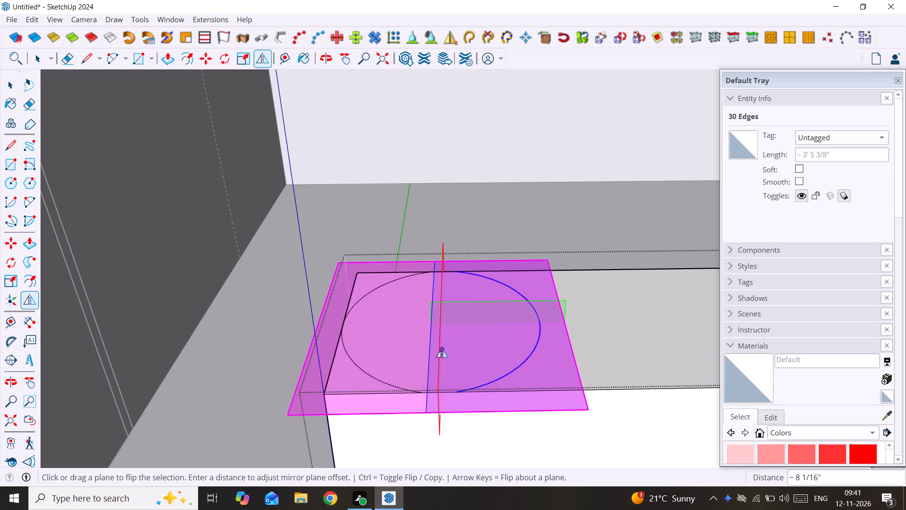
{"action": "key", "text": "space"}
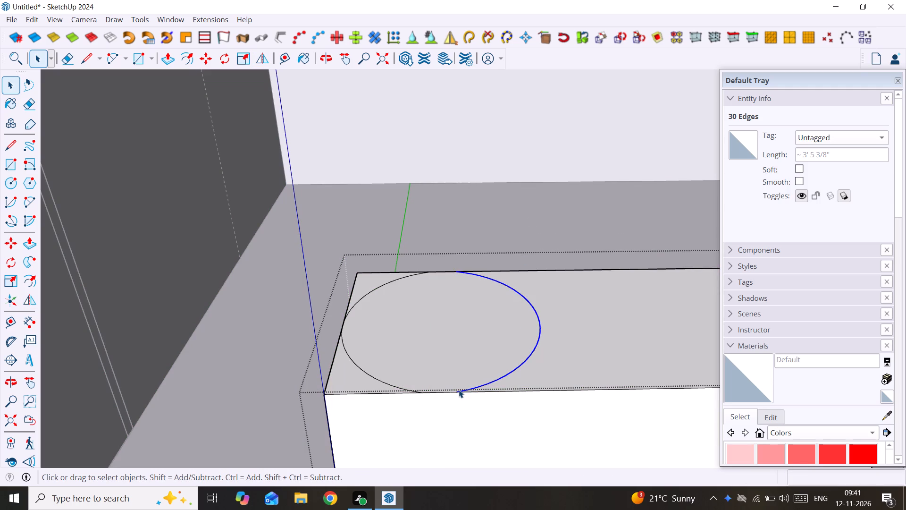
Move the mirrored arcs about 3' 7 15/16" along the box's length to the end edge farther from the left wall.
{"action": "key", "text": "m"}
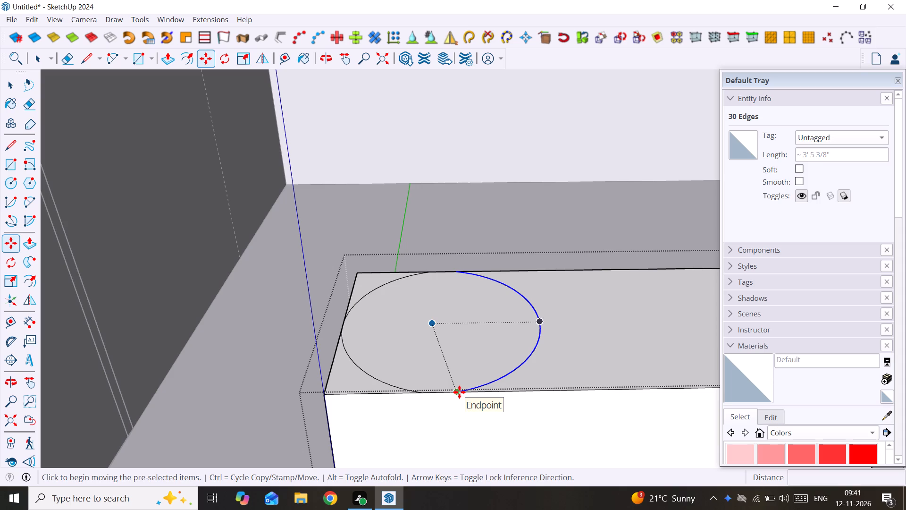
{"action": "left_click", "coordinate": [458, 392]}
{"action": "scroll", "coordinate": [509, 392], "scroll_direction": "down", "scroll_amount": 4}
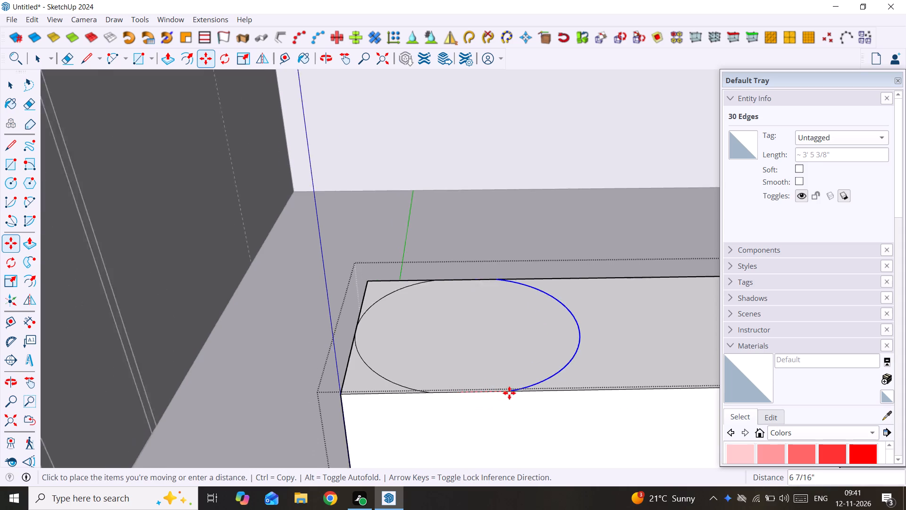
{"action": "scroll", "coordinate": [508, 393], "scroll_direction": "down", "scroll_amount": 10}
{"action": "middle_click_drag", "start_coordinate": [507, 393], "coordinate": [396, 381], "text": "shift"}
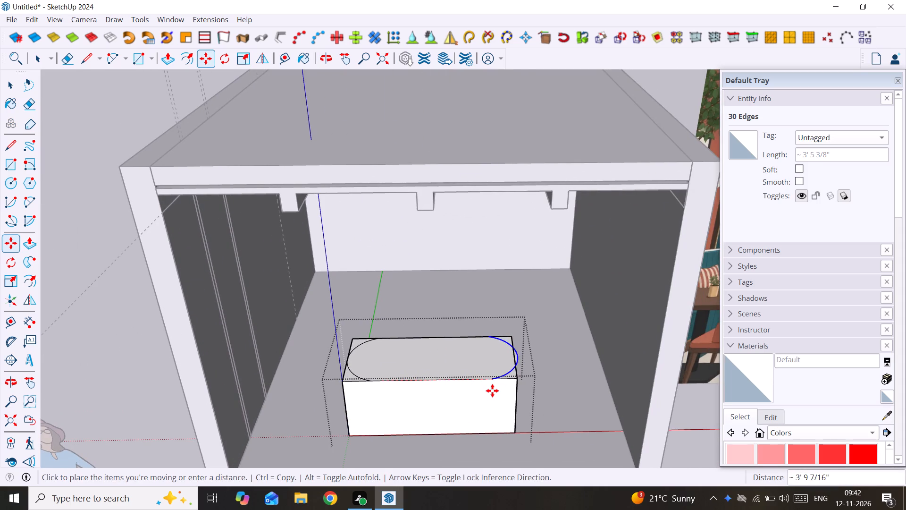
{"action": "scroll", "coordinate": [489, 392], "scroll_direction": "up", "scroll_amount": 4}
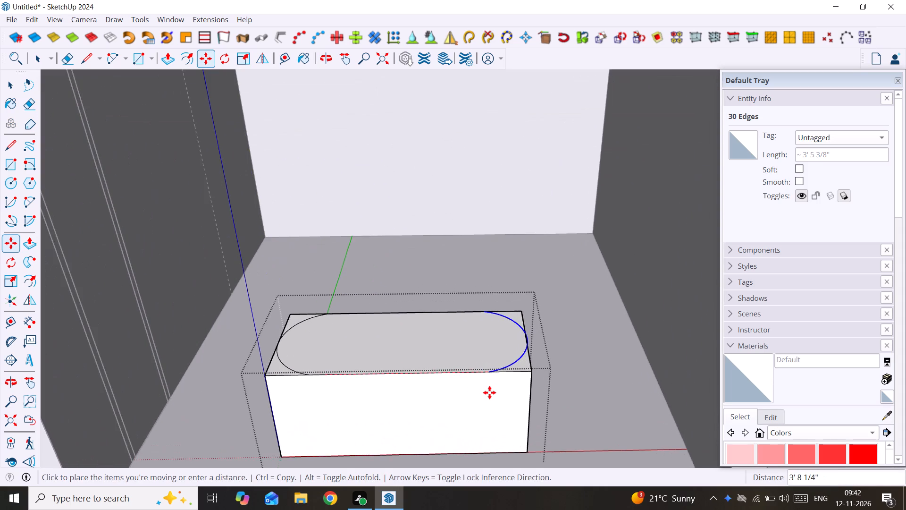
{"action": "scroll", "coordinate": [489, 392], "scroll_direction": "up", "scroll_amount": 8}
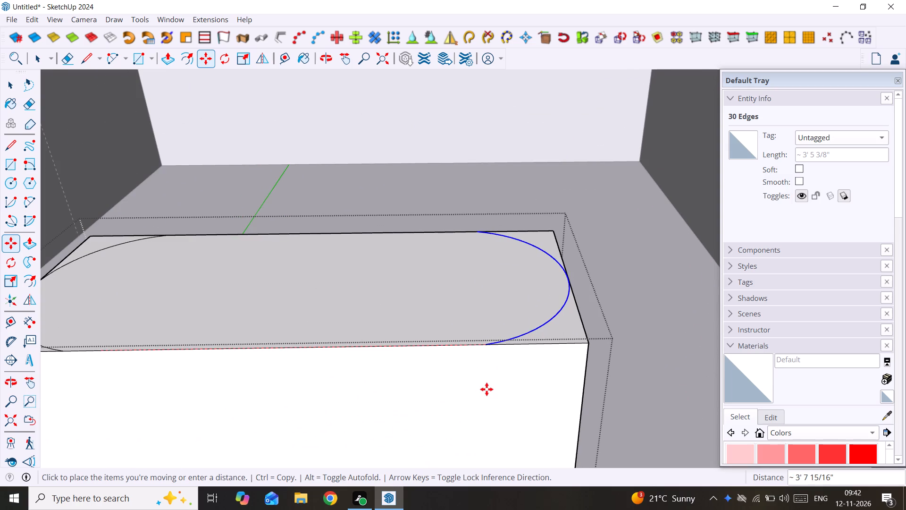
{"action": "left_click", "coordinate": [487, 389]}
{"action": "key", "text": "space"}
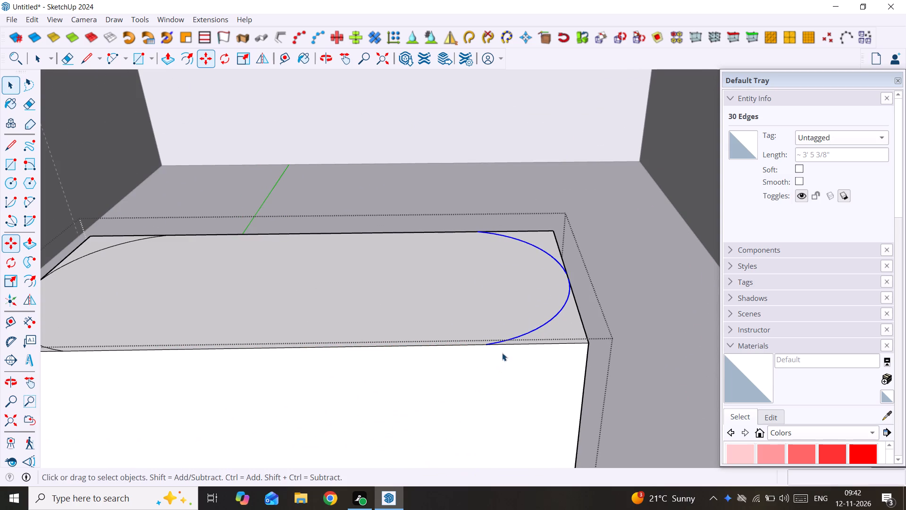
Push the waste corner faces outside the arcs at both ends of the box top down 2'6".
{"action": "left_click", "coordinate": [546, 333]}
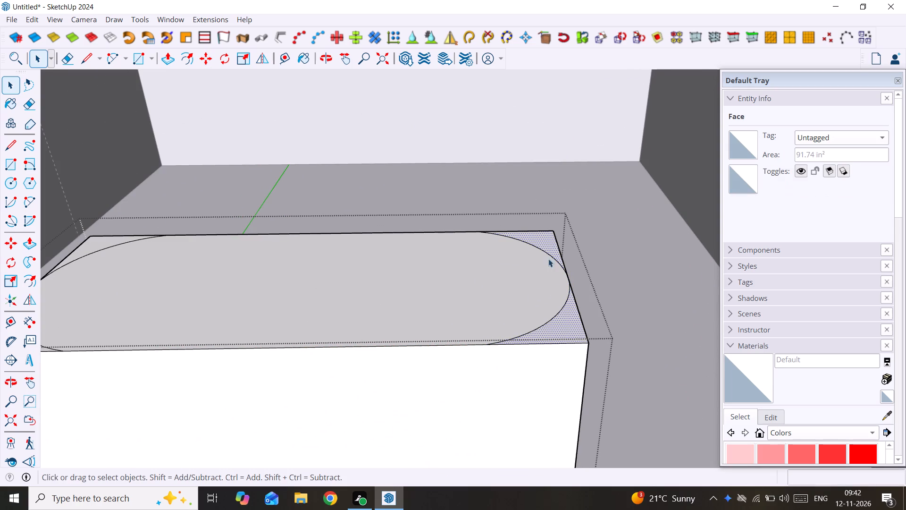
{"action": "scroll", "coordinate": [548, 263], "scroll_direction": "down", "scroll_amount": 4}
{"action": "middle_click_drag", "start_coordinate": [547, 279], "coordinate": [539, 329]}
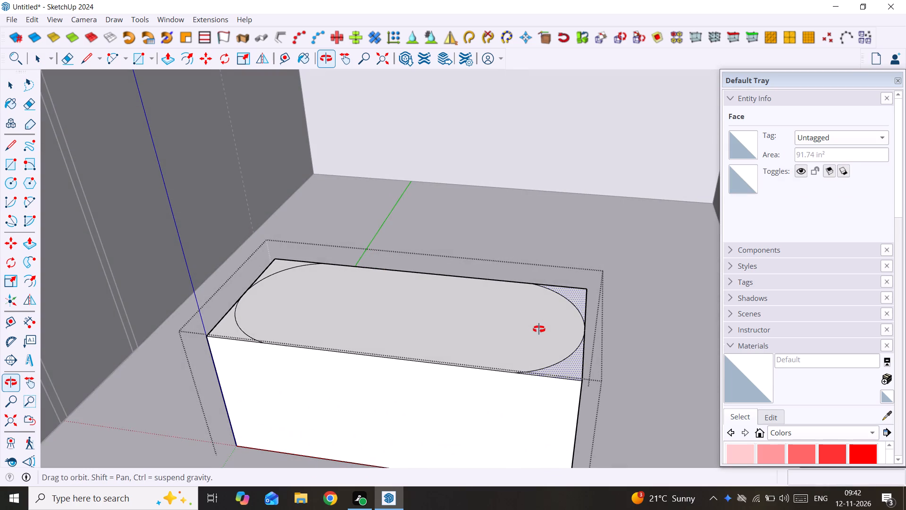
{"action": "middle_click_drag", "start_coordinate": [539, 329], "coordinate": [539, 330]}
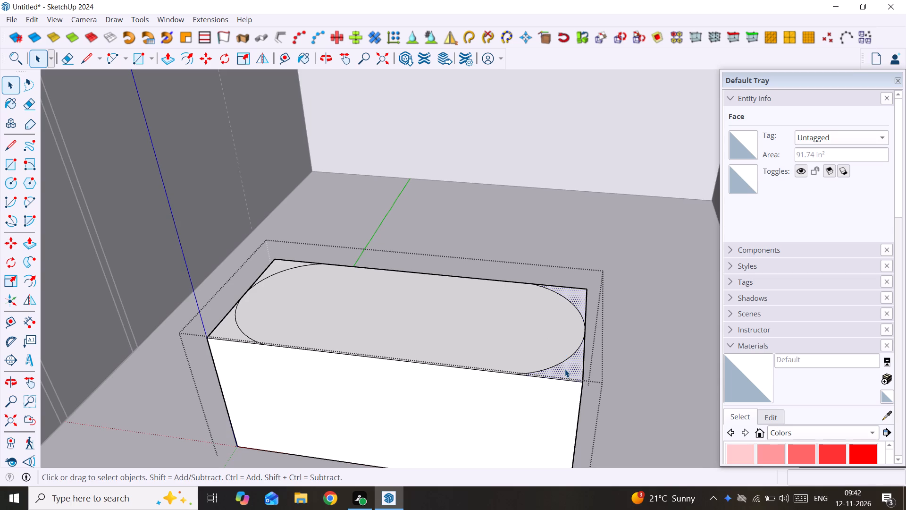
{"action": "left_click", "coordinate": [226, 332]}
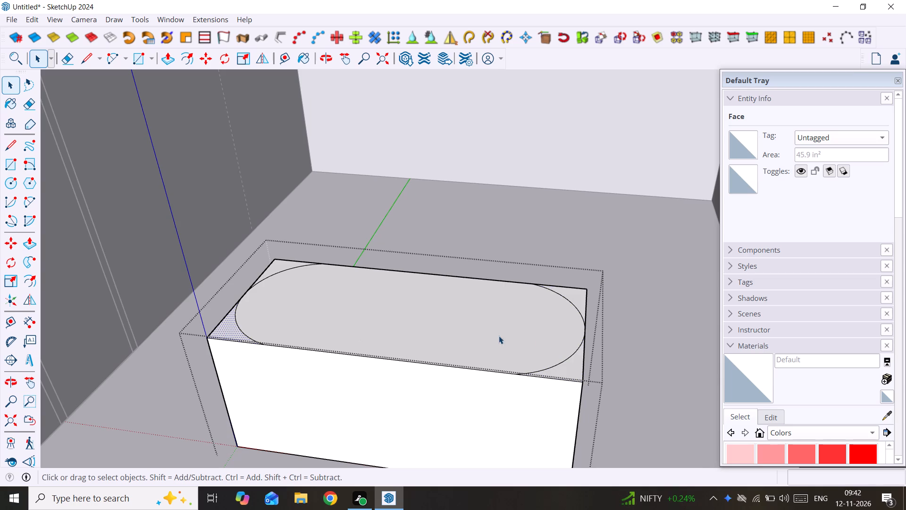
{"action": "left_click", "coordinate": [564, 376]}
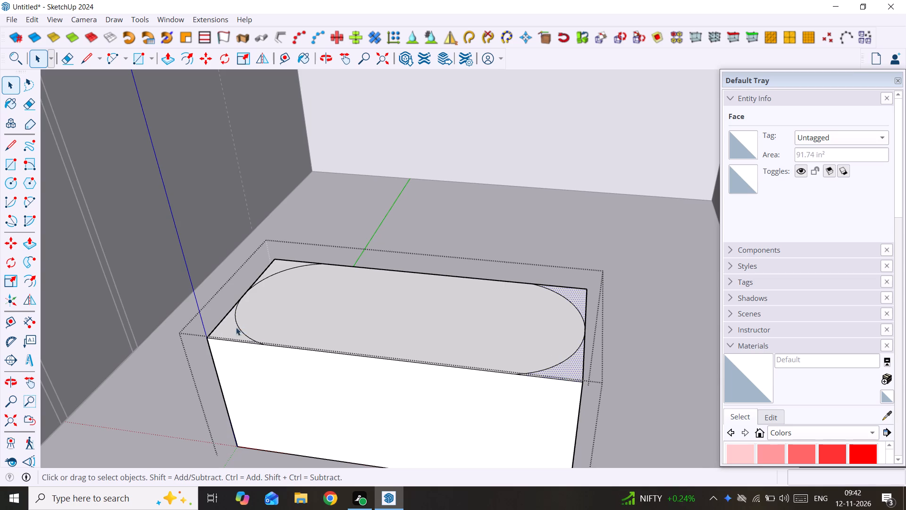
{"action": "left_click", "coordinate": [229, 330]}
{"action": "key", "text": "p"}
{"action": "left_click", "coordinate": [229, 330]}
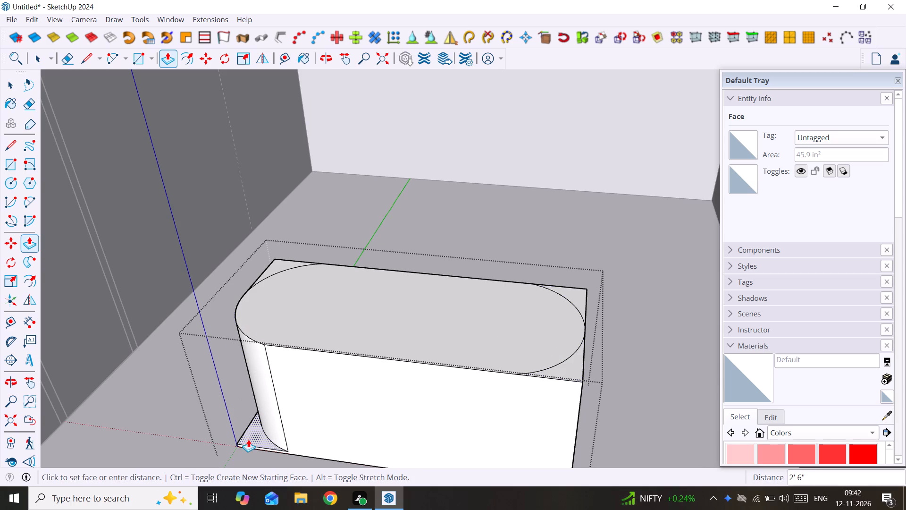
{"action": "left_click", "coordinate": [248, 441]}
{"action": "double_click", "coordinate": [285, 263]}
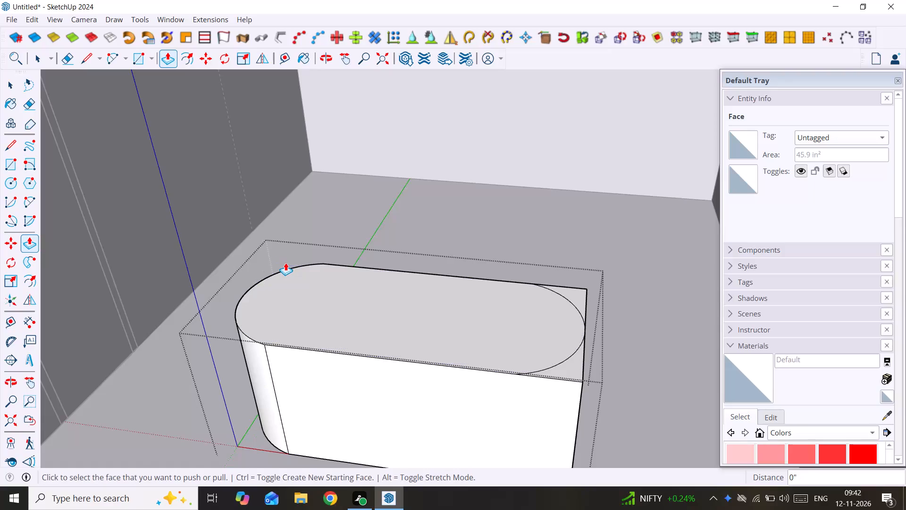
{"action": "double_click", "coordinate": [570, 290]}
Soften the two vertical edges where the counter's straight front meets its rounded ends.
{"action": "scroll", "coordinate": [593, 352], "scroll_direction": "down", "scroll_amount": 4}
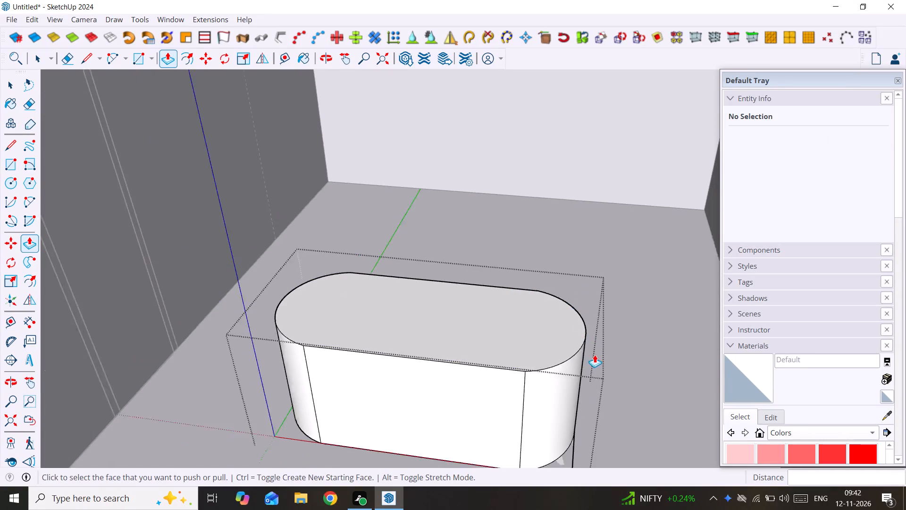
{"action": "scroll", "coordinate": [595, 355], "scroll_direction": "down", "scroll_amount": 5}
{"action": "middle_click_drag", "start_coordinate": [601, 364], "coordinate": [636, 377]}
{"action": "key", "text": "space"}
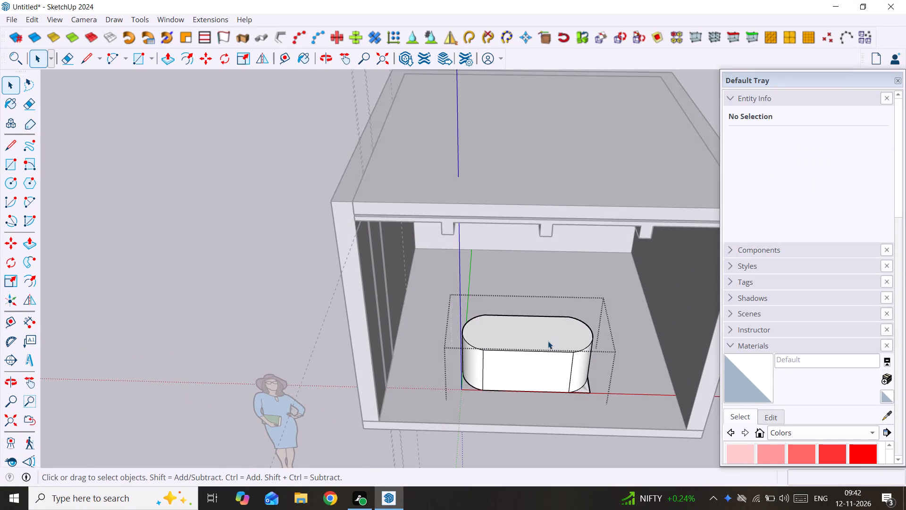
{"action": "scroll", "coordinate": [548, 341], "scroll_direction": "up", "scroll_amount": 3}
{"action": "scroll", "coordinate": [476, 365], "scroll_direction": "up", "scroll_amount": 3}
{"action": "key", "text": "e"}
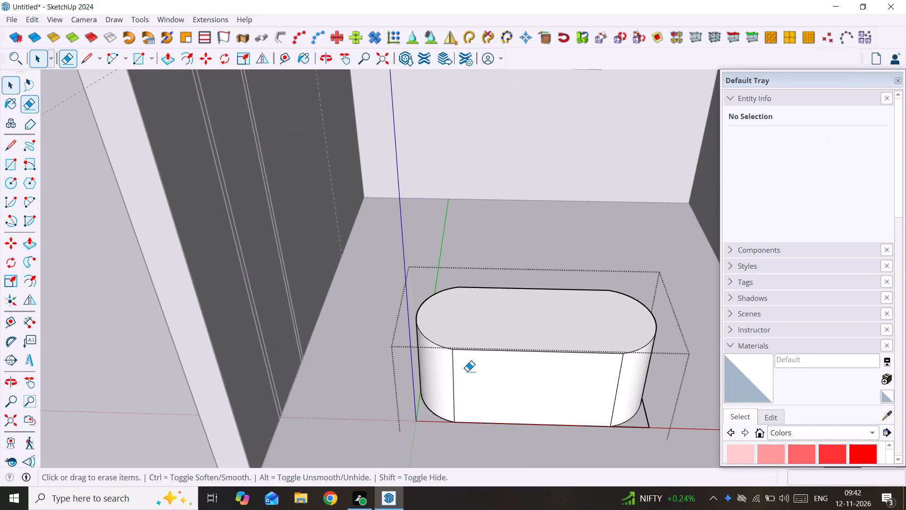
{"action": "left_click_drag", "start_coordinate": [447, 377], "coordinate": [461, 377]}
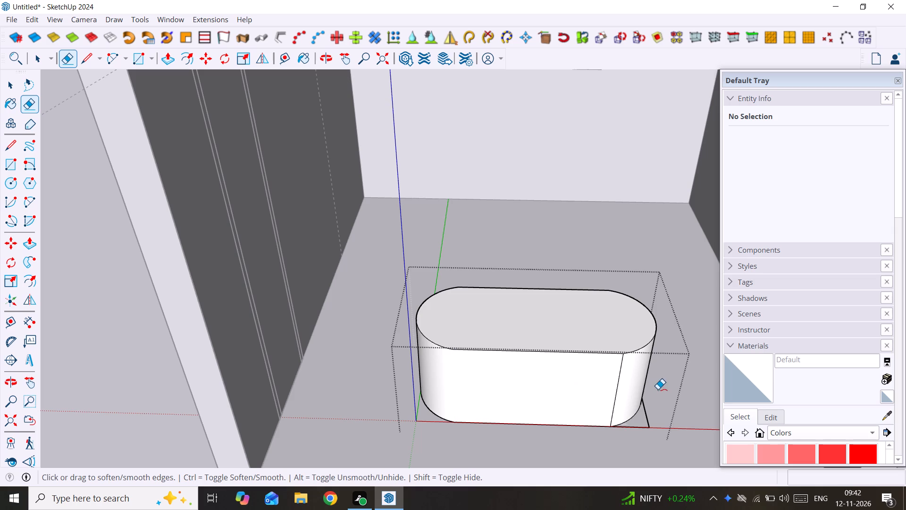
{"action": "left_click_drag", "start_coordinate": [621, 379], "coordinate": [601, 379]}
{"action": "scroll", "coordinate": [620, 368], "scroll_direction": "up", "scroll_amount": 4}
{"action": "scroll", "coordinate": [620, 368], "scroll_direction": "down", "scroll_amount": 6}
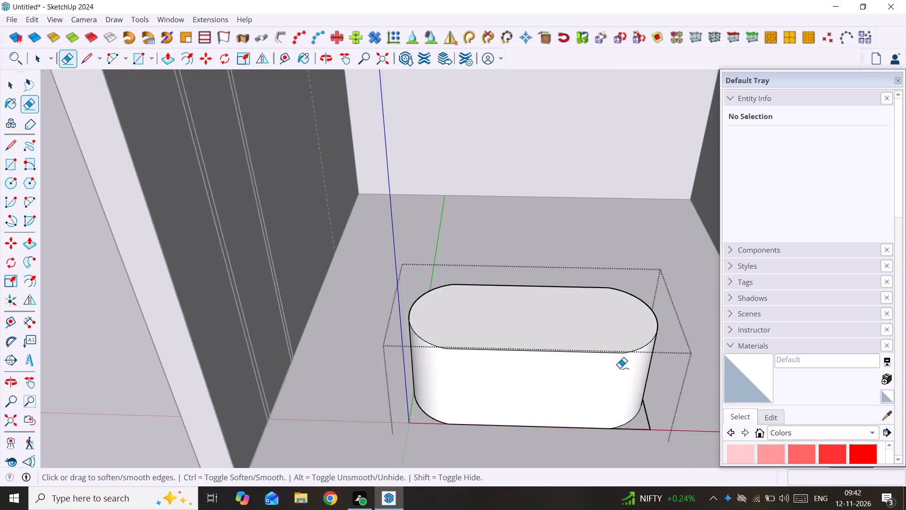
{"action": "scroll", "coordinate": [620, 368], "scroll_direction": "down", "scroll_amount": 9}
Close the counter group and isolate it from the rest of the café model.
{"action": "key", "text": "space"}
{"action": "left_click", "coordinate": [407, 313]}
{"action": "left_click", "coordinate": [609, 359]}
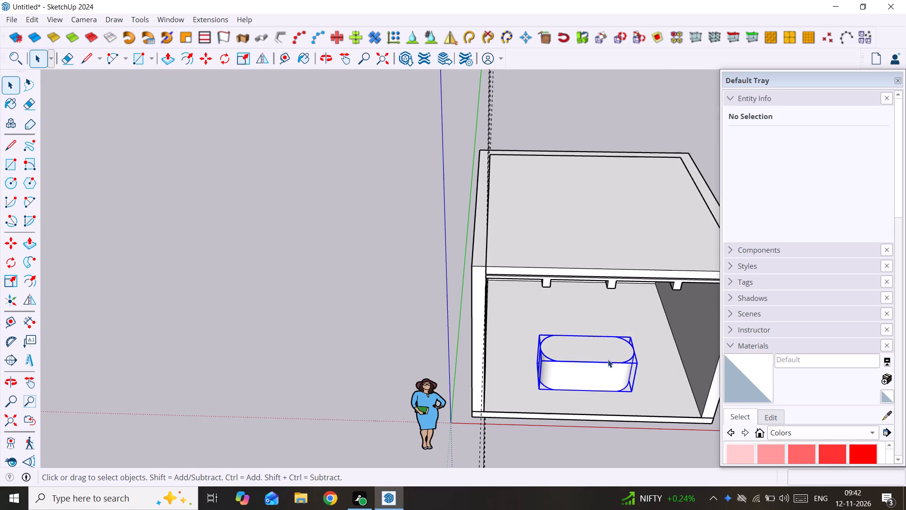
{"action": "right_click", "coordinate": [608, 359]}
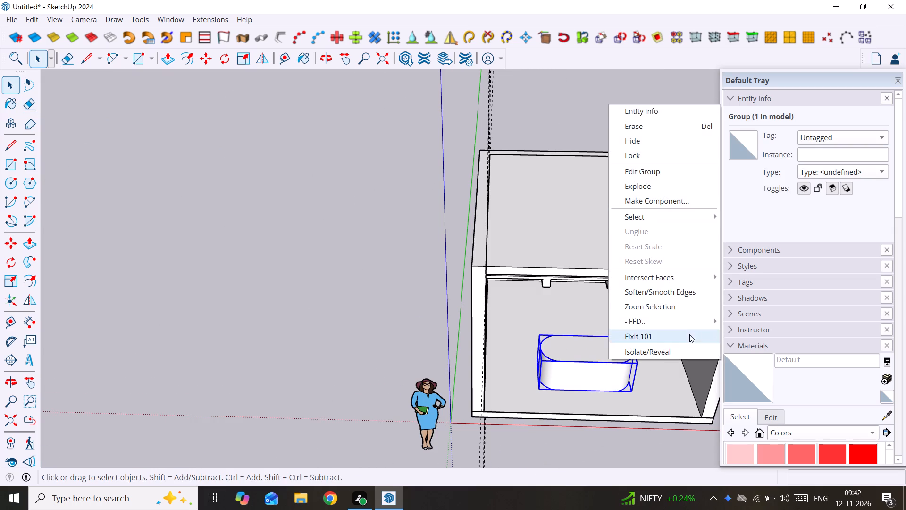
{"action": "left_click", "coordinate": [688, 346]}
{"action": "scroll", "coordinate": [651, 365], "scroll_direction": "up", "scroll_amount": 3}
{"action": "left_click", "coordinate": [656, 355]}
Open the isolated counter group for editing at the leftover flat face around its rounded base.
{"action": "scroll", "coordinate": [650, 365], "scroll_direction": "up", "scroll_amount": 4}
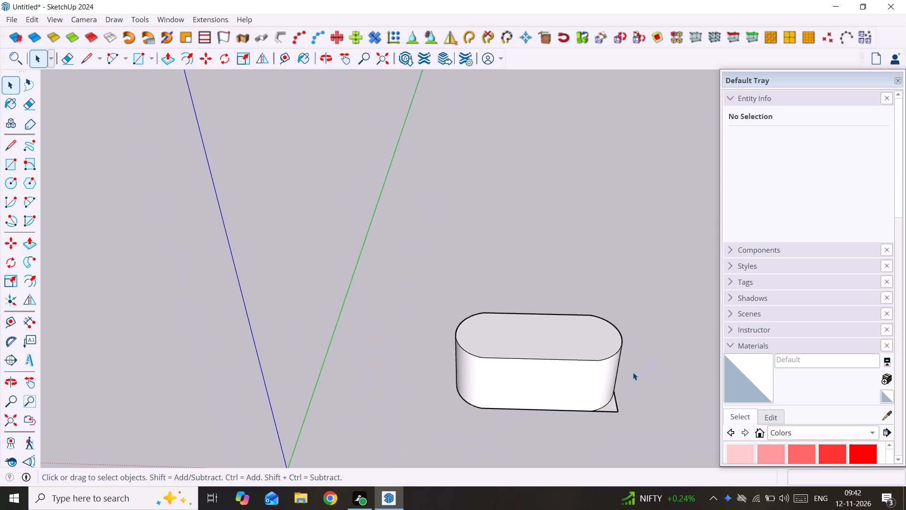
{"action": "scroll", "coordinate": [633, 372], "scroll_direction": "up", "scroll_amount": 2}
{"action": "middle_click_drag", "start_coordinate": [630, 373], "coordinate": [459, 299]}
{"action": "scroll", "coordinate": [459, 299], "scroll_direction": "down", "scroll_amount": 6}
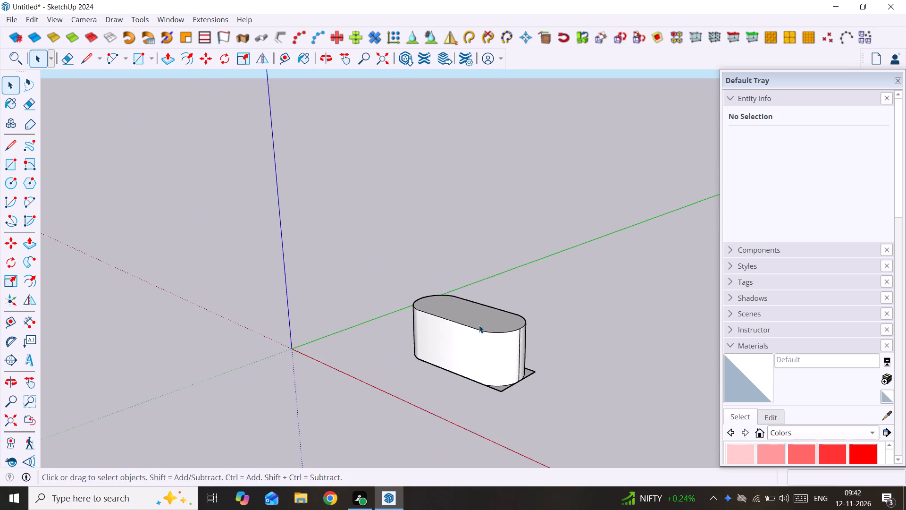
{"action": "middle_click_drag", "start_coordinate": [479, 328], "coordinate": [518, 361]}
{"action": "scroll", "coordinate": [518, 361], "scroll_direction": "up", "scroll_amount": 8}
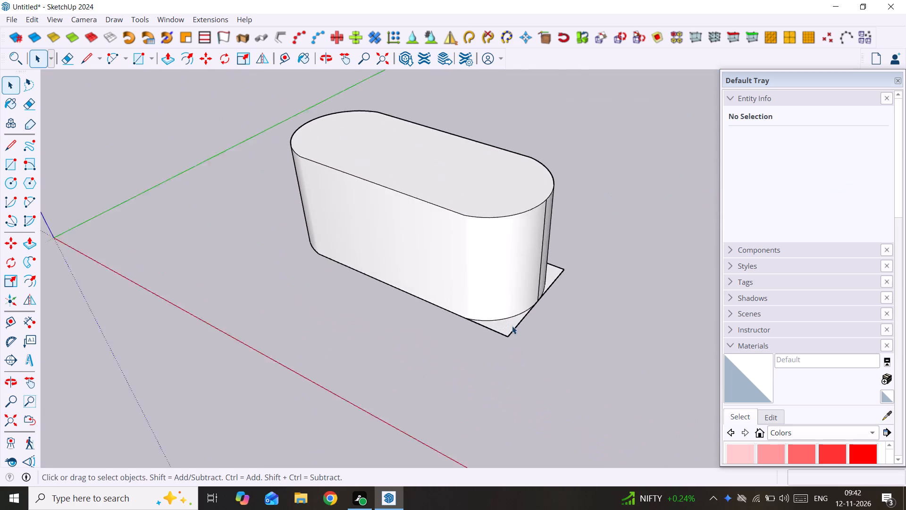
{"action": "scroll", "coordinate": [512, 326], "scroll_direction": "up", "scroll_amount": 5}
{"action": "left_click", "coordinate": [511, 326]}
{"action": "double_click", "coordinate": [510, 327]}
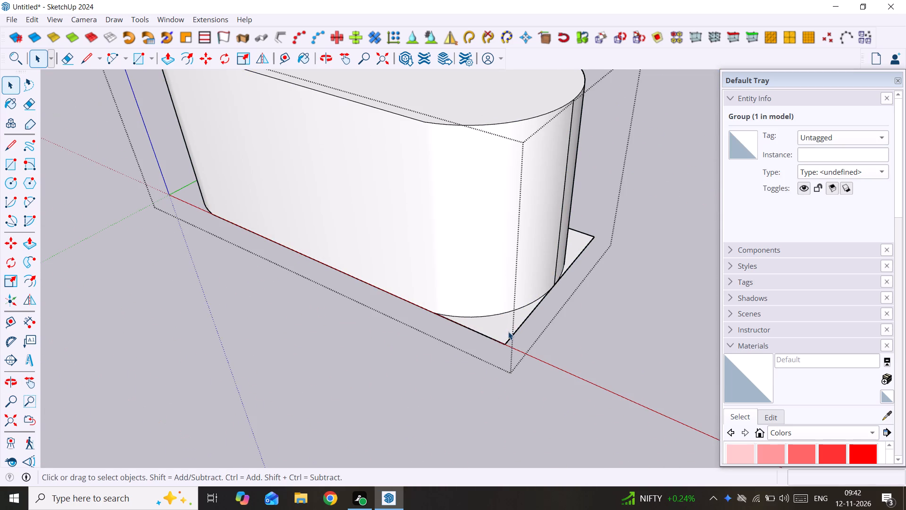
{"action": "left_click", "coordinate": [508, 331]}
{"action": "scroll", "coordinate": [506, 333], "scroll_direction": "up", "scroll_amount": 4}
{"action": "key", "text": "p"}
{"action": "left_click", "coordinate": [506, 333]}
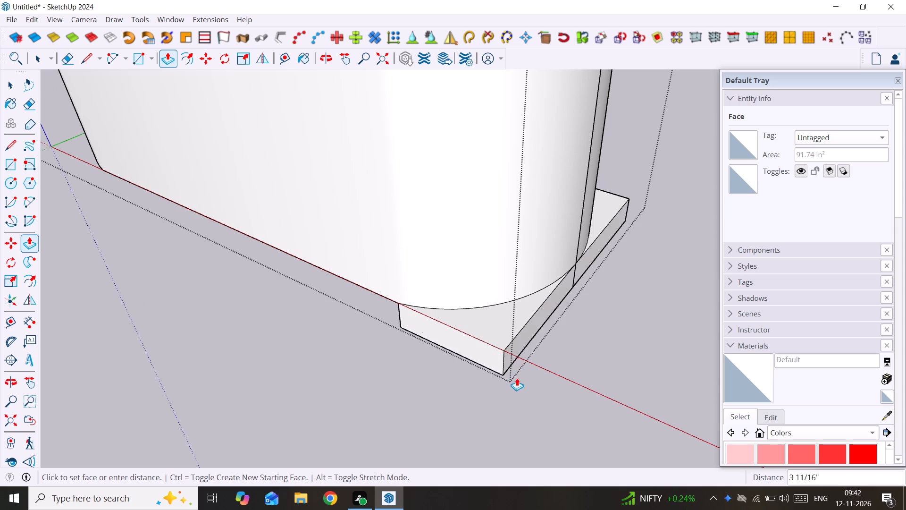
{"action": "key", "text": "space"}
Delete the leftover flat corner faces and their loose edges outside the counter's rounded base.
{"action": "left_click", "coordinate": [508, 311]}
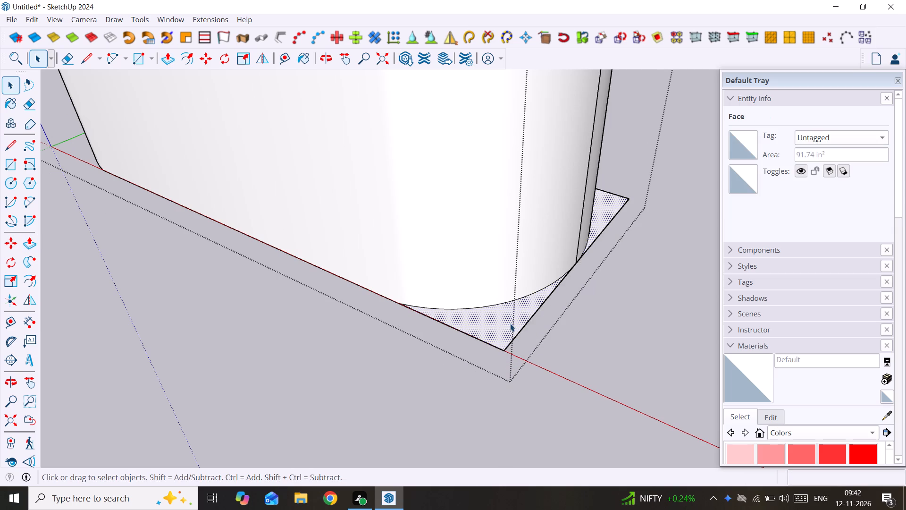
{"action": "key", "text": "Delete"}
{"action": "scroll", "coordinate": [505, 339], "scroll_direction": "up", "scroll_amount": 2}
{"action": "left_click", "coordinate": [511, 337]}
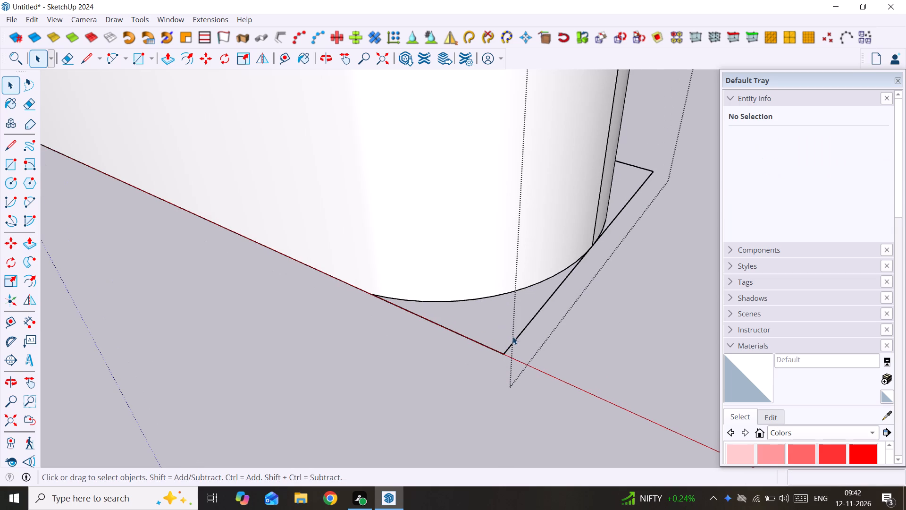
{"action": "left_click", "coordinate": [514, 336]}
{"action": "left_click", "coordinate": [520, 336]}
{"action": "key", "text": "Insert"}
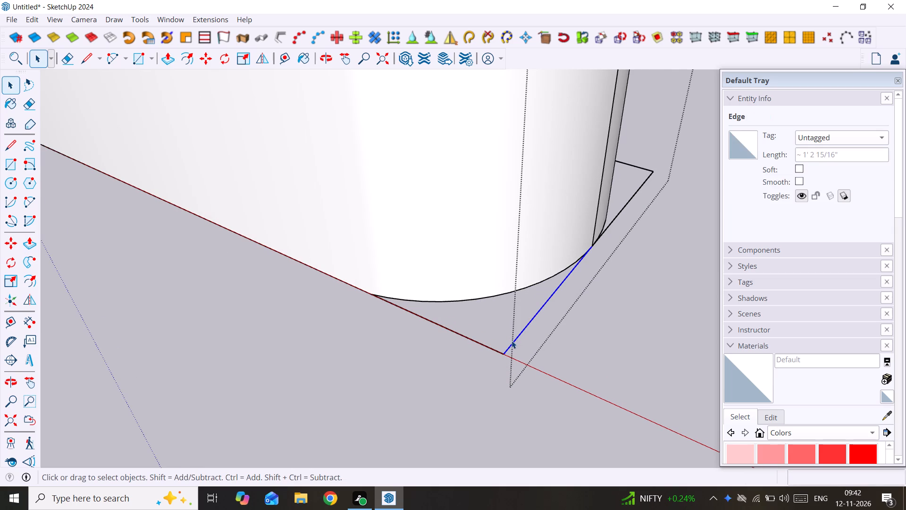
{"action": "key", "text": "Delete"}
{"action": "left_click", "coordinate": [497, 350]}
{"action": "key", "text": "Delete"}
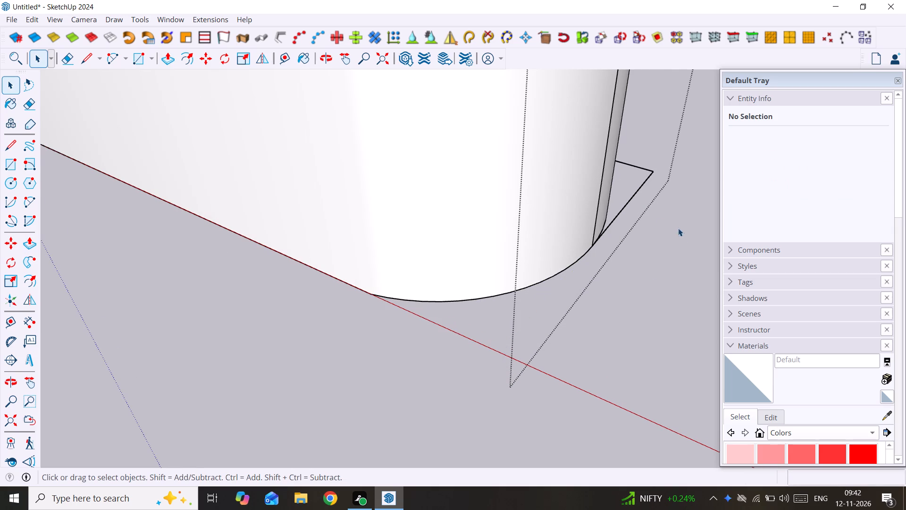
{"action": "middle_click_drag", "start_coordinate": [658, 221], "coordinate": [435, 270]}
{"action": "scroll", "coordinate": [435, 270], "scroll_direction": "down", "scroll_amount": 8}
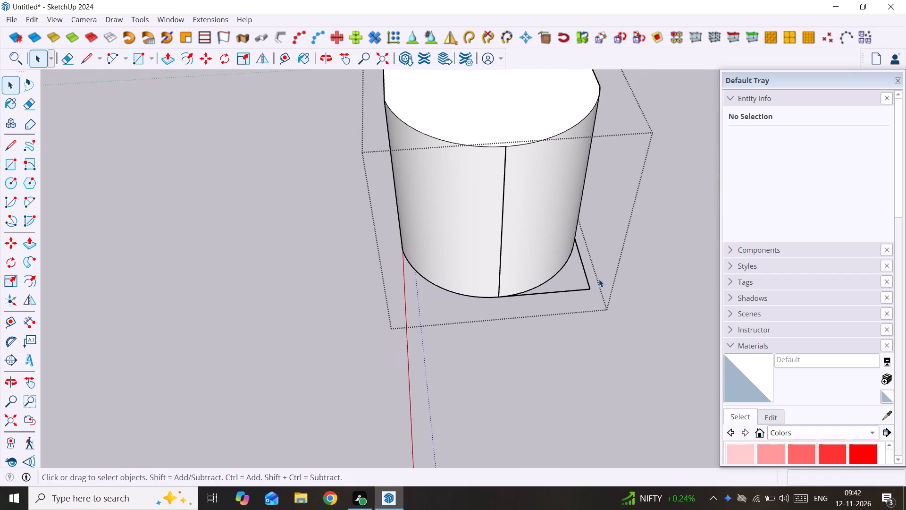
{"action": "left_click_drag", "start_coordinate": [603, 271], "coordinate": [587, 298]}
{"action": "key", "text": "Delete"}
Hide the vertical seam edge on the counter's near rounded end with the Eraser.
{"action": "key", "text": "e"}
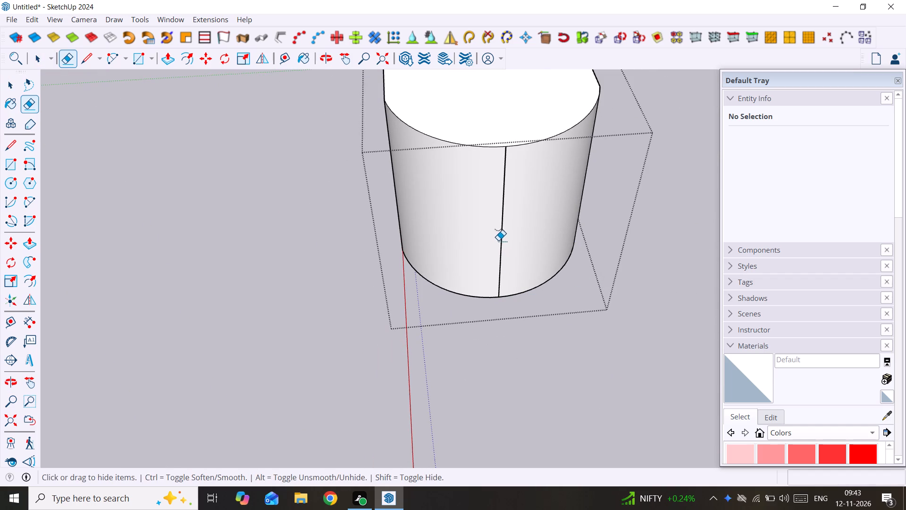
{"action": "left_click_drag", "start_coordinate": [498, 240], "coordinate": [513, 240]}
{"action": "scroll", "coordinate": [525, 241], "scroll_direction": "down", "scroll_amount": 4}
{"action": "left_click_drag", "start_coordinate": [502, 228], "coordinate": [526, 228]}
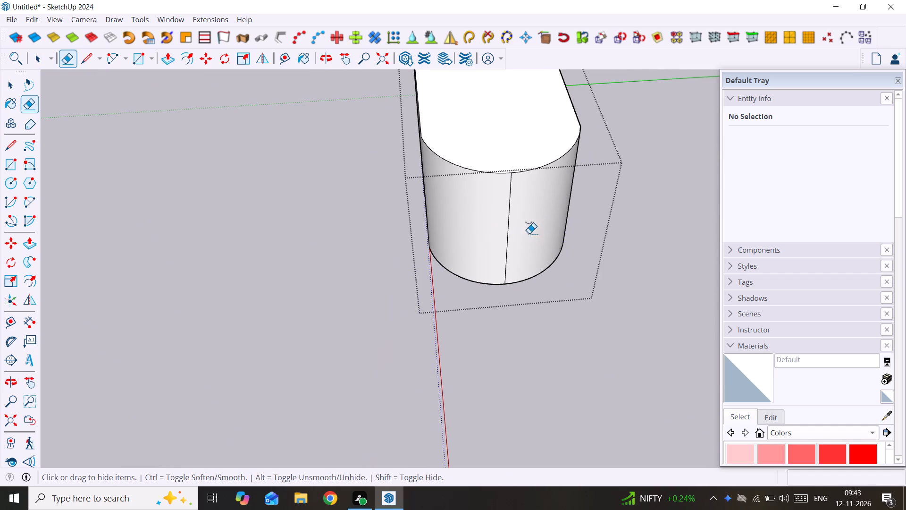
{"action": "scroll", "coordinate": [508, 227], "scroll_direction": "up", "scroll_amount": 7}
{"action": "left_click_drag", "start_coordinate": [500, 209], "coordinate": [530, 207]}
{"action": "key", "text": "space"}
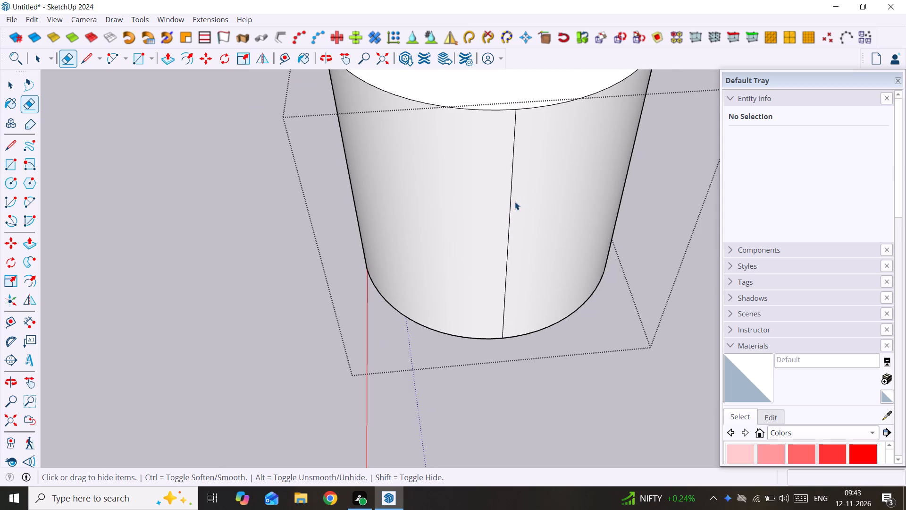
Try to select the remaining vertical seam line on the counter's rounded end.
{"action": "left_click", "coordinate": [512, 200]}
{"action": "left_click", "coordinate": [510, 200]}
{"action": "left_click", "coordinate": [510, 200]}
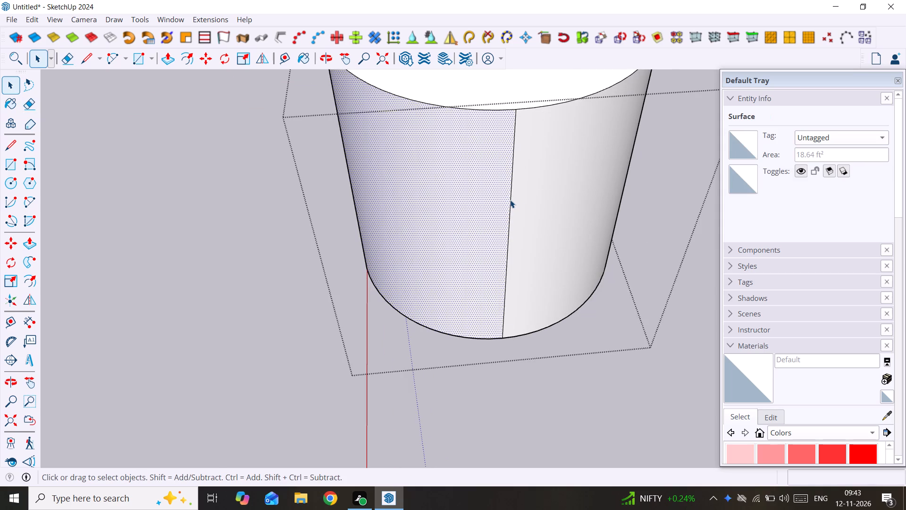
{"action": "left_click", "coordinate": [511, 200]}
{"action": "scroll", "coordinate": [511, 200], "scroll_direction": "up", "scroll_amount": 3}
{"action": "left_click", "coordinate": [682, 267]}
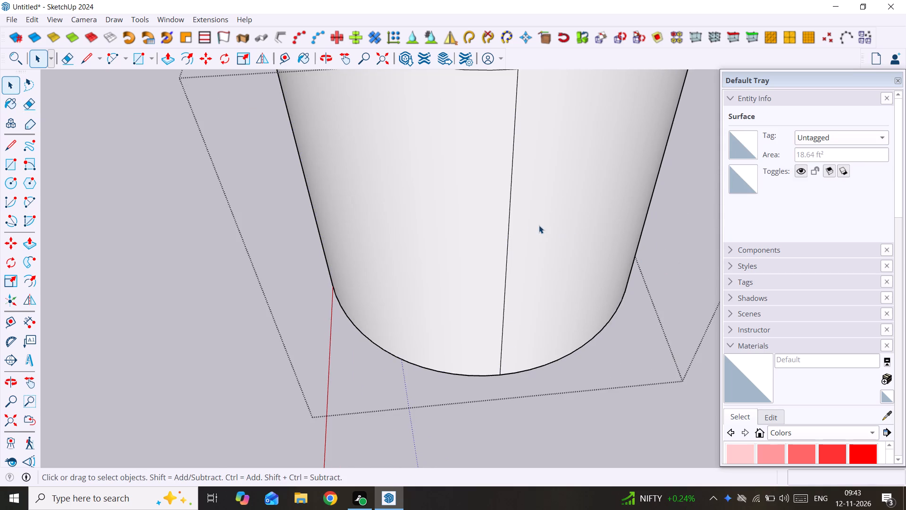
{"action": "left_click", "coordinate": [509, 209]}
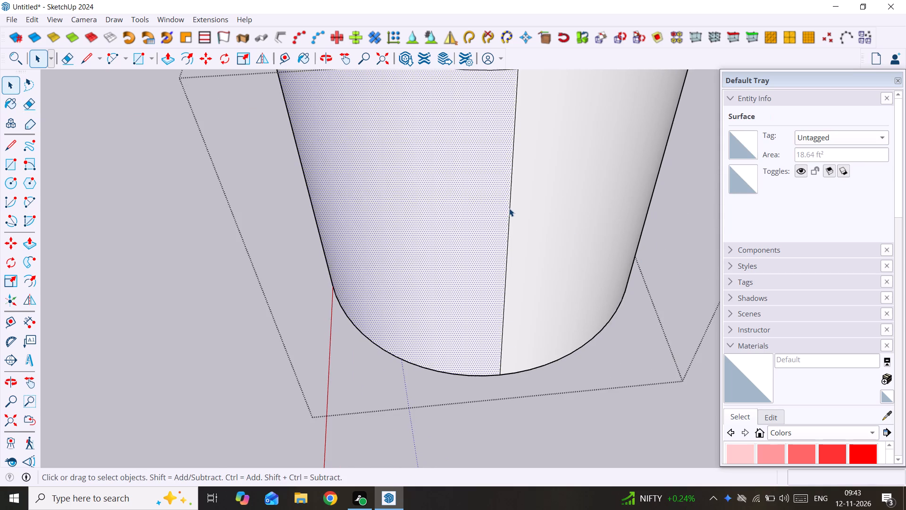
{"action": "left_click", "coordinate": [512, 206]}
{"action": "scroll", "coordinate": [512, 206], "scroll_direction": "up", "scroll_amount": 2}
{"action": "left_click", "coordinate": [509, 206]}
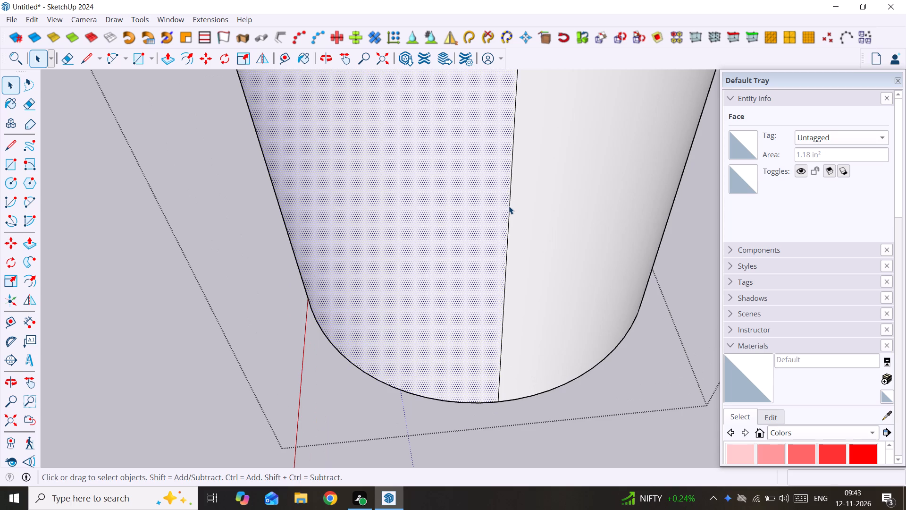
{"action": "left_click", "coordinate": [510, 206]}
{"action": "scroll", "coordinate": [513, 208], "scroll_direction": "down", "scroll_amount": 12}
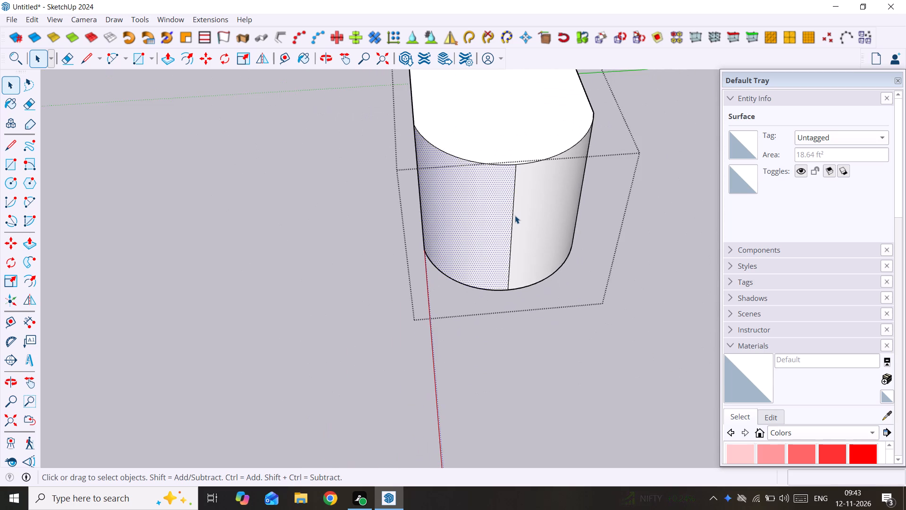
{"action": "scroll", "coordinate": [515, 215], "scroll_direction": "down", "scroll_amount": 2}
Hide the remaining vertical seam line on the counter's rounded end with the Eraser.
{"action": "middle_click_drag", "start_coordinate": [515, 225], "coordinate": [407, 250], "text": "shift"}
{"action": "scroll", "coordinate": [474, 234], "scroll_direction": "up", "scroll_amount": 5}
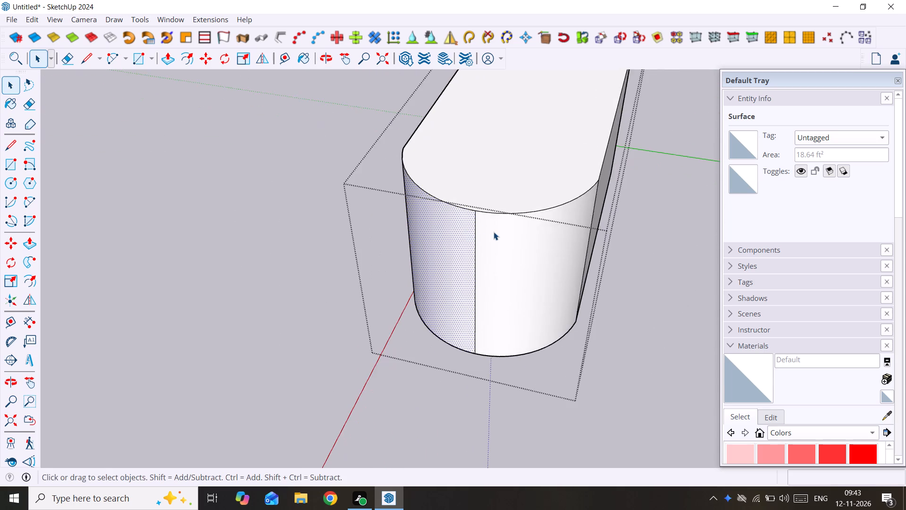
{"action": "scroll", "coordinate": [494, 232], "scroll_direction": "up", "scroll_amount": 1}
{"action": "scroll", "coordinate": [572, 238], "scroll_direction": "up", "scroll_amount": 2}
{"action": "key", "text": "e"}
{"action": "left_click_drag", "start_coordinate": [446, 223], "coordinate": [469, 226]}
{"action": "key", "text": "space"}
{"action": "scroll", "coordinate": [507, 243], "scroll_direction": "down", "scroll_amount": 4}
{"action": "scroll", "coordinate": [557, 269], "scroll_direction": "down", "scroll_amount": 5}
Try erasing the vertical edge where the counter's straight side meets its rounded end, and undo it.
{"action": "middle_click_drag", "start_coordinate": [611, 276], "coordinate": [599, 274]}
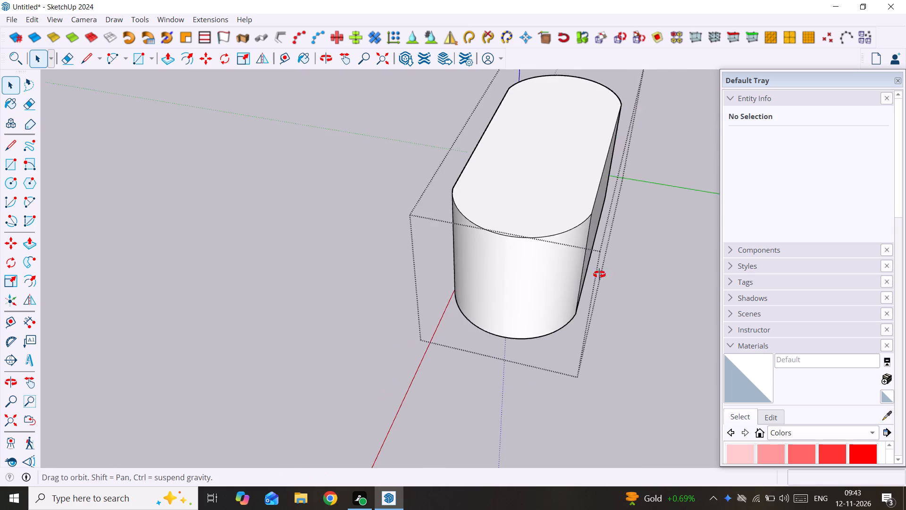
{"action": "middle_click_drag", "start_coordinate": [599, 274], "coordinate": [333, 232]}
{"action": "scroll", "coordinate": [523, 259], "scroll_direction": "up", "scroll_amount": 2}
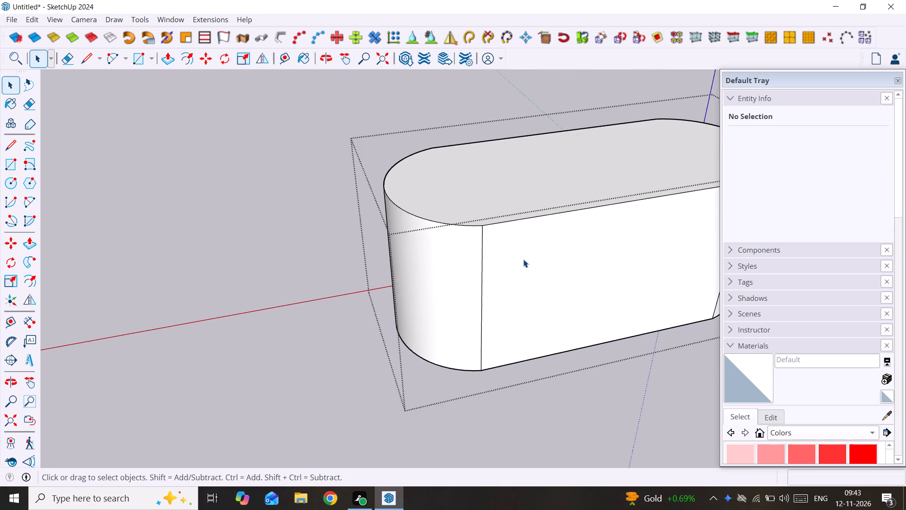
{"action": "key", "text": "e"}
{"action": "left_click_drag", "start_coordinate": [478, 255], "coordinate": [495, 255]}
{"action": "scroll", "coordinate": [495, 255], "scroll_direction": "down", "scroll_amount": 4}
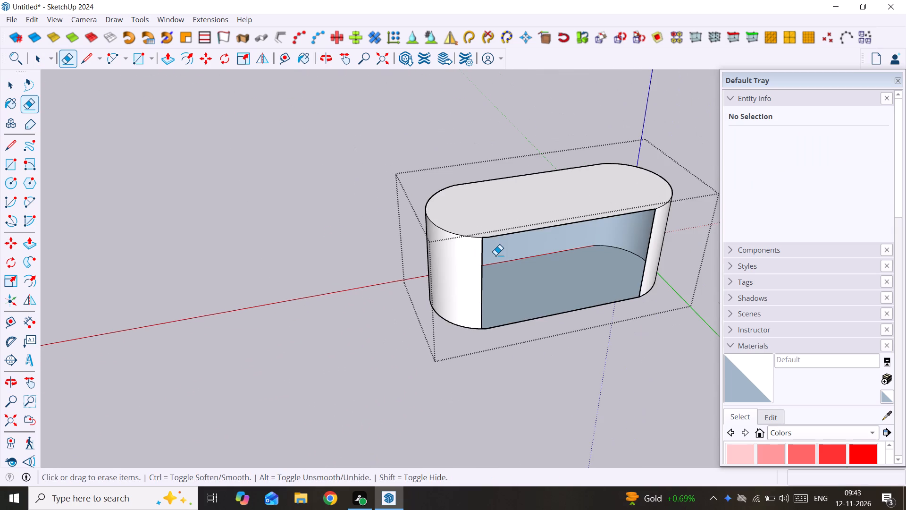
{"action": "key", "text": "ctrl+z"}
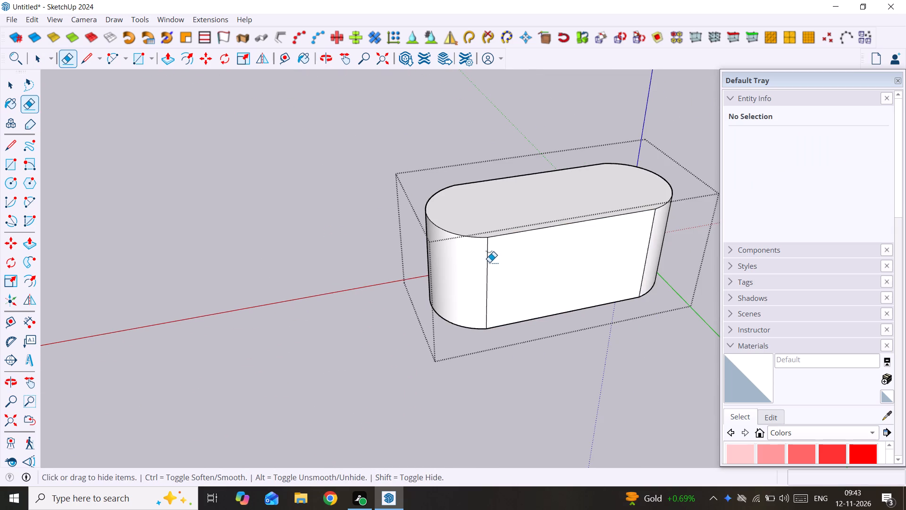
Hide both vertical edges bounding the counter's straight side and the seam on its other rounded end.
{"action": "left_click_drag", "start_coordinate": [487, 263], "coordinate": [499, 263]}
{"action": "left_click_drag", "start_coordinate": [651, 238], "coordinate": [642, 240]}
{"action": "scroll", "coordinate": [651, 244], "scroll_direction": "down", "scroll_amount": 4}
{"action": "middle_click_drag", "start_coordinate": [640, 251], "coordinate": [267, 249]}
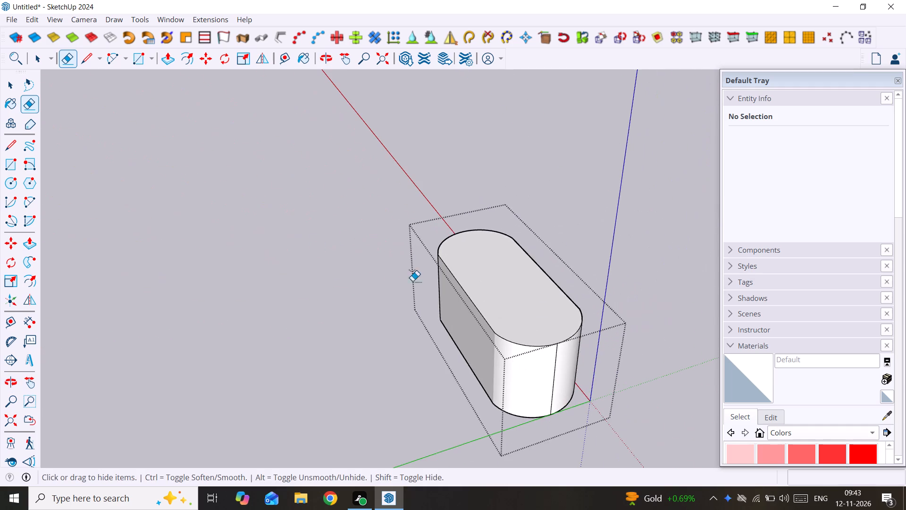
{"action": "scroll", "coordinate": [586, 366], "scroll_direction": "up", "scroll_amount": 3}
{"action": "middle_click_drag", "start_coordinate": [567, 360], "coordinate": [495, 326]}
{"action": "left_click_drag", "start_coordinate": [507, 340], "coordinate": [496, 347]}
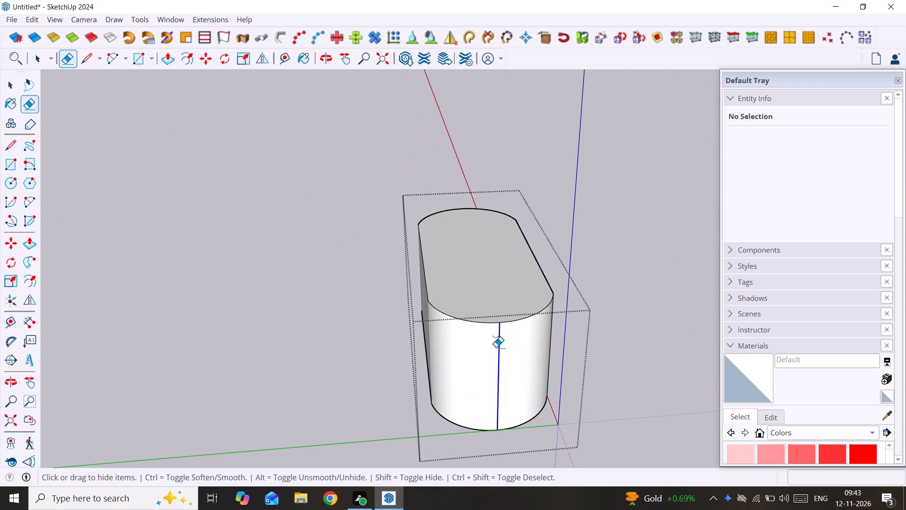
{"action": "left_click_drag", "start_coordinate": [496, 347], "coordinate": [495, 348]}
{"action": "middle_click_drag", "start_coordinate": [581, 352], "coordinate": [238, 361]}
{"action": "key", "text": "space"}
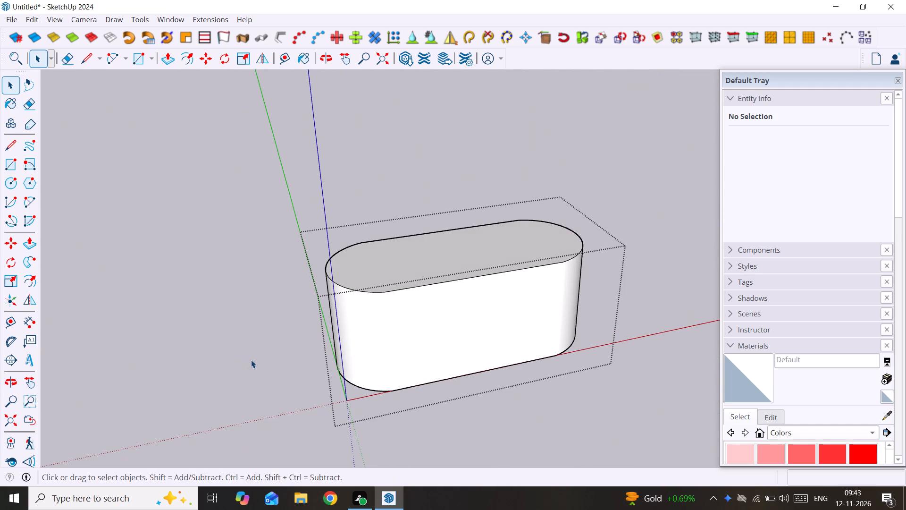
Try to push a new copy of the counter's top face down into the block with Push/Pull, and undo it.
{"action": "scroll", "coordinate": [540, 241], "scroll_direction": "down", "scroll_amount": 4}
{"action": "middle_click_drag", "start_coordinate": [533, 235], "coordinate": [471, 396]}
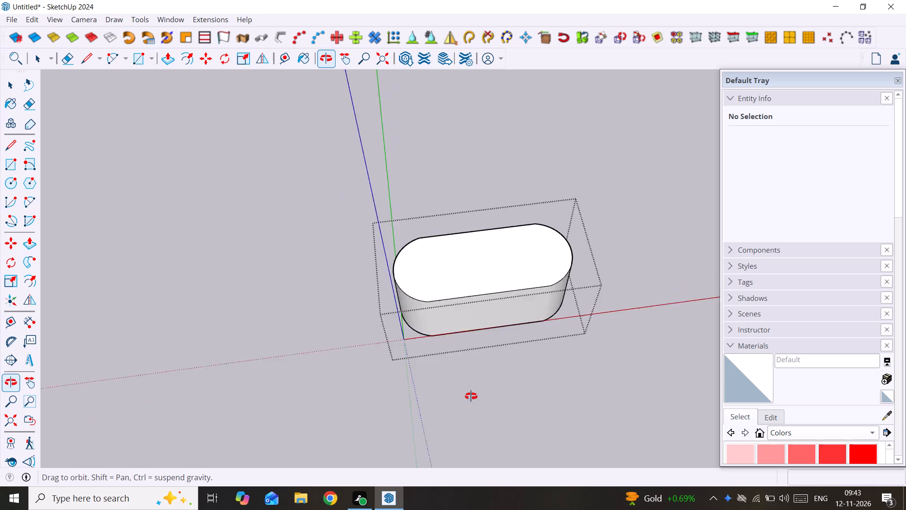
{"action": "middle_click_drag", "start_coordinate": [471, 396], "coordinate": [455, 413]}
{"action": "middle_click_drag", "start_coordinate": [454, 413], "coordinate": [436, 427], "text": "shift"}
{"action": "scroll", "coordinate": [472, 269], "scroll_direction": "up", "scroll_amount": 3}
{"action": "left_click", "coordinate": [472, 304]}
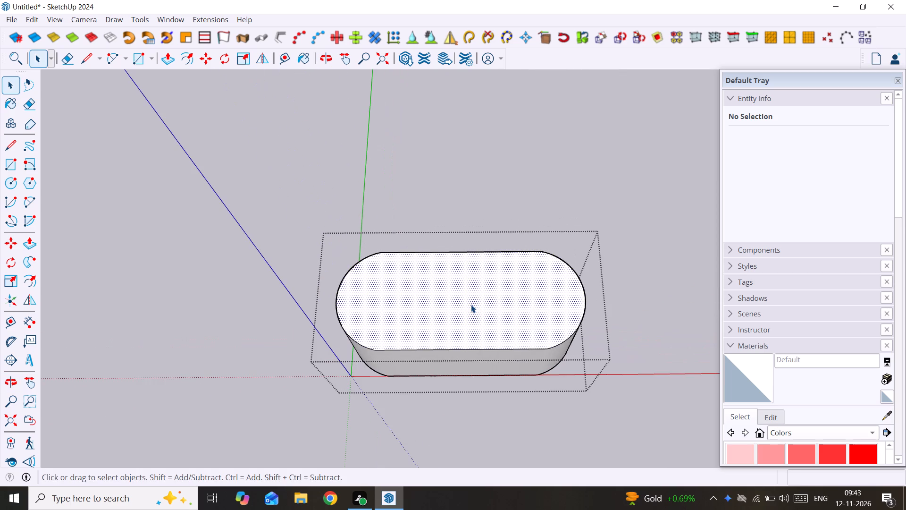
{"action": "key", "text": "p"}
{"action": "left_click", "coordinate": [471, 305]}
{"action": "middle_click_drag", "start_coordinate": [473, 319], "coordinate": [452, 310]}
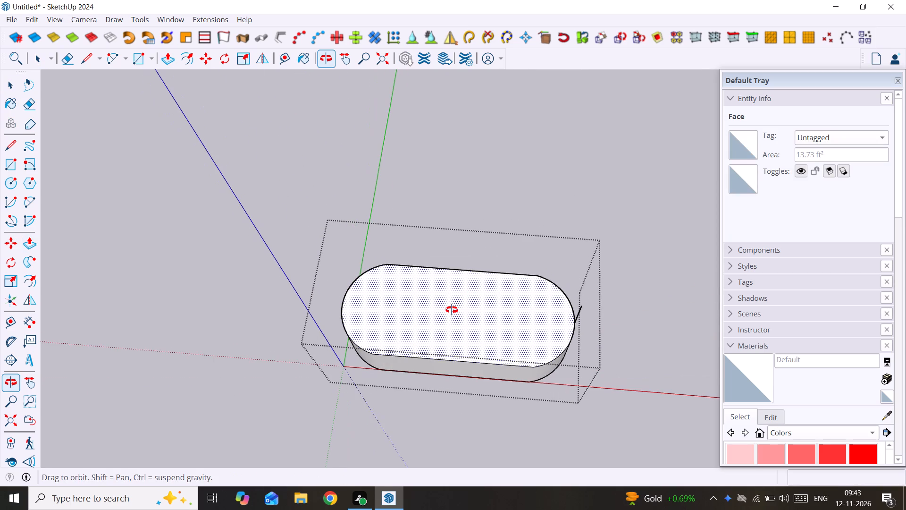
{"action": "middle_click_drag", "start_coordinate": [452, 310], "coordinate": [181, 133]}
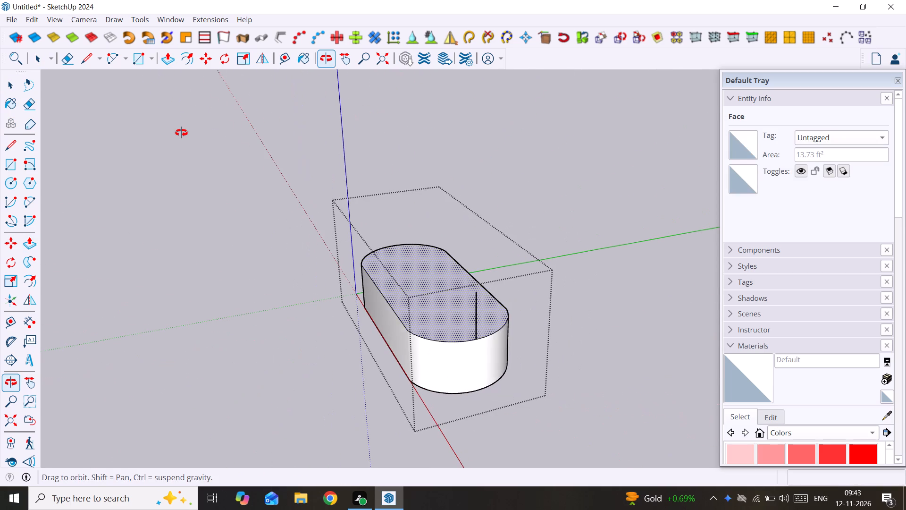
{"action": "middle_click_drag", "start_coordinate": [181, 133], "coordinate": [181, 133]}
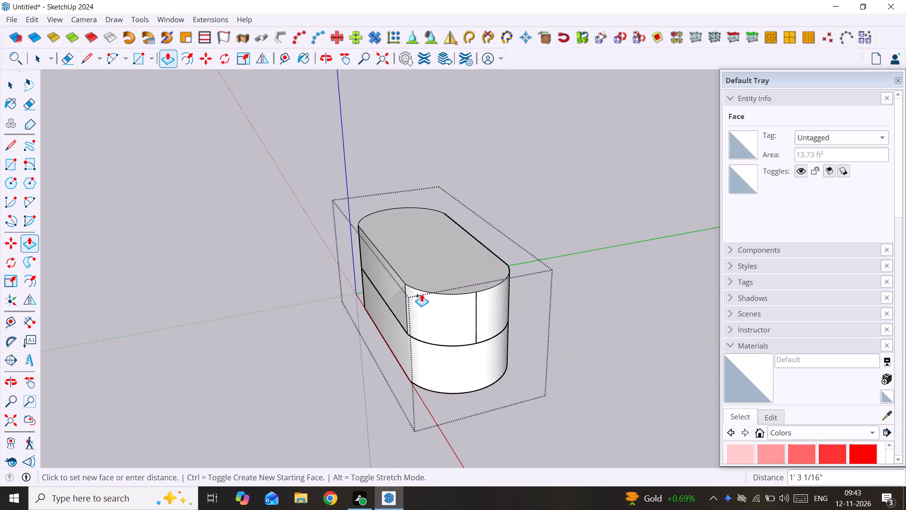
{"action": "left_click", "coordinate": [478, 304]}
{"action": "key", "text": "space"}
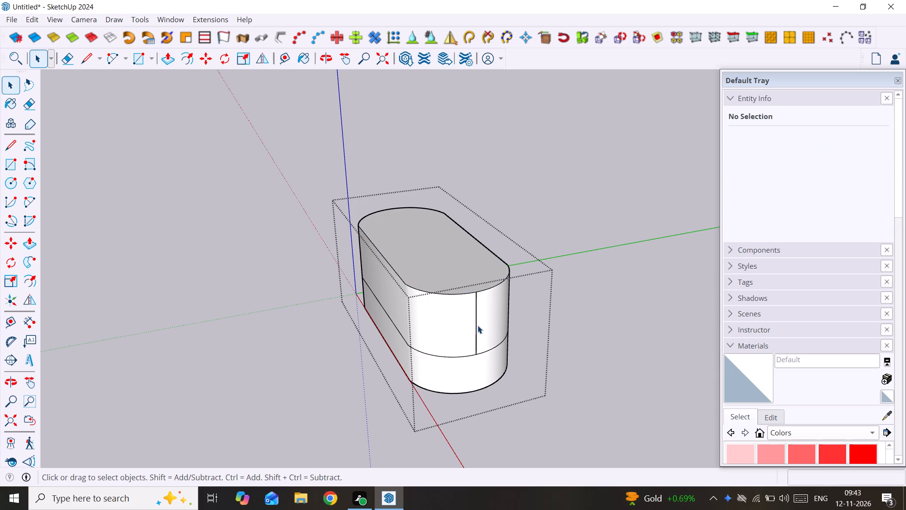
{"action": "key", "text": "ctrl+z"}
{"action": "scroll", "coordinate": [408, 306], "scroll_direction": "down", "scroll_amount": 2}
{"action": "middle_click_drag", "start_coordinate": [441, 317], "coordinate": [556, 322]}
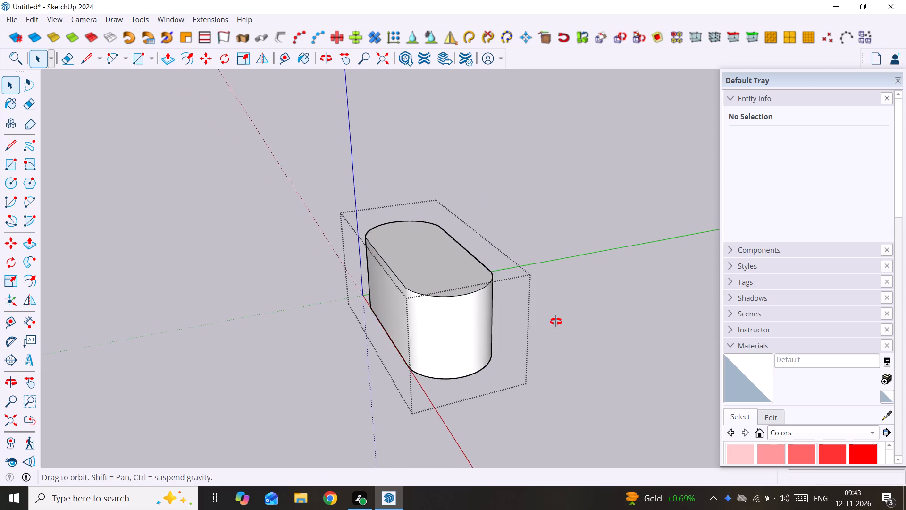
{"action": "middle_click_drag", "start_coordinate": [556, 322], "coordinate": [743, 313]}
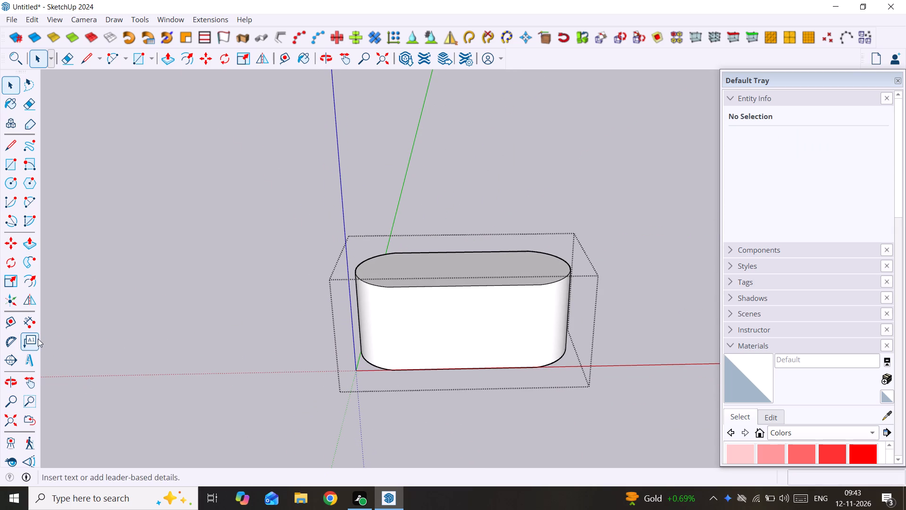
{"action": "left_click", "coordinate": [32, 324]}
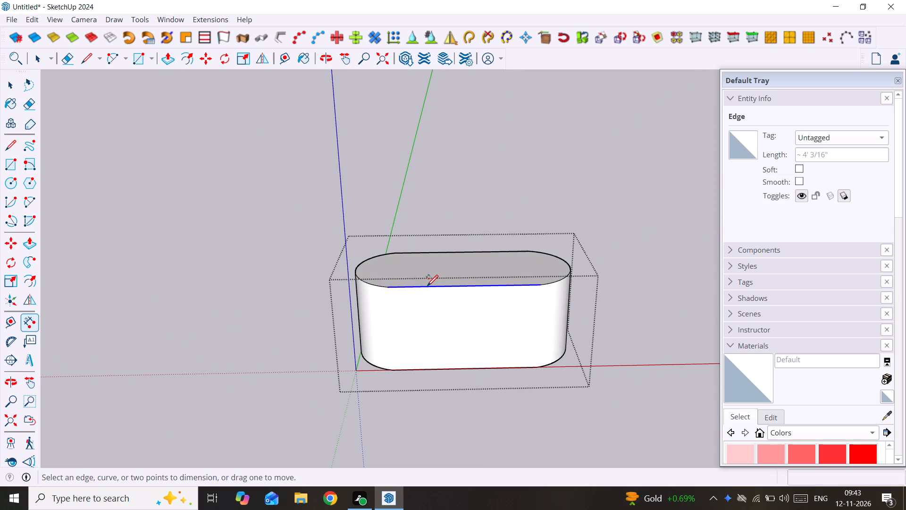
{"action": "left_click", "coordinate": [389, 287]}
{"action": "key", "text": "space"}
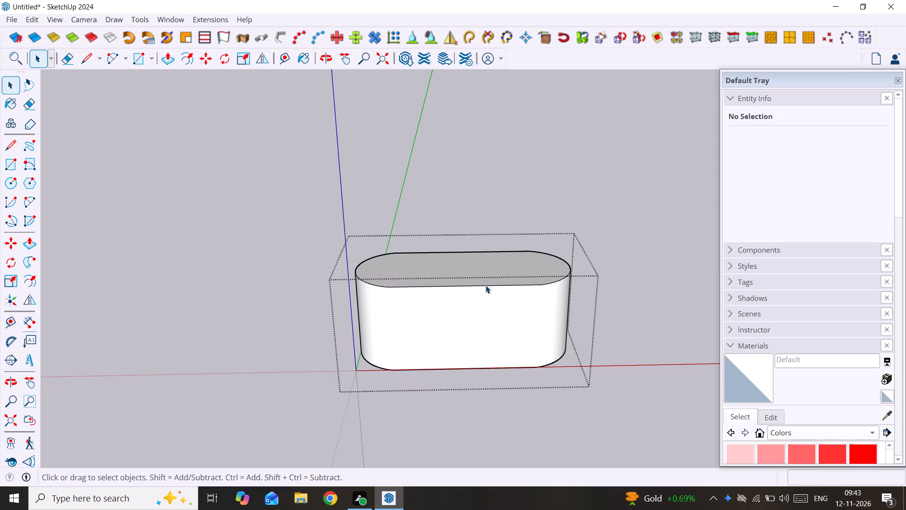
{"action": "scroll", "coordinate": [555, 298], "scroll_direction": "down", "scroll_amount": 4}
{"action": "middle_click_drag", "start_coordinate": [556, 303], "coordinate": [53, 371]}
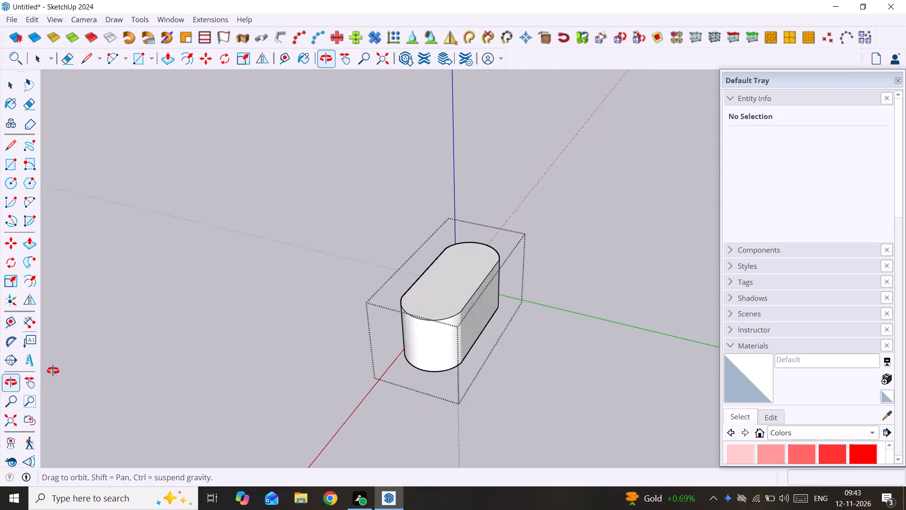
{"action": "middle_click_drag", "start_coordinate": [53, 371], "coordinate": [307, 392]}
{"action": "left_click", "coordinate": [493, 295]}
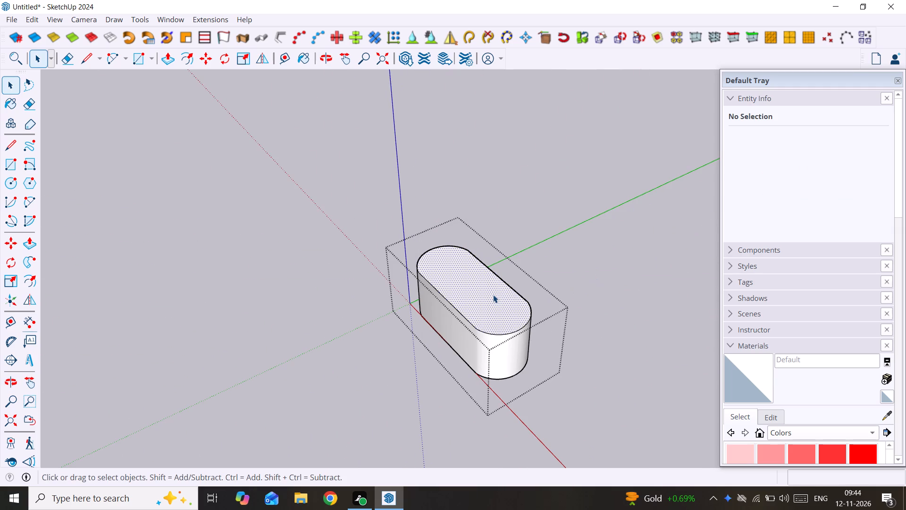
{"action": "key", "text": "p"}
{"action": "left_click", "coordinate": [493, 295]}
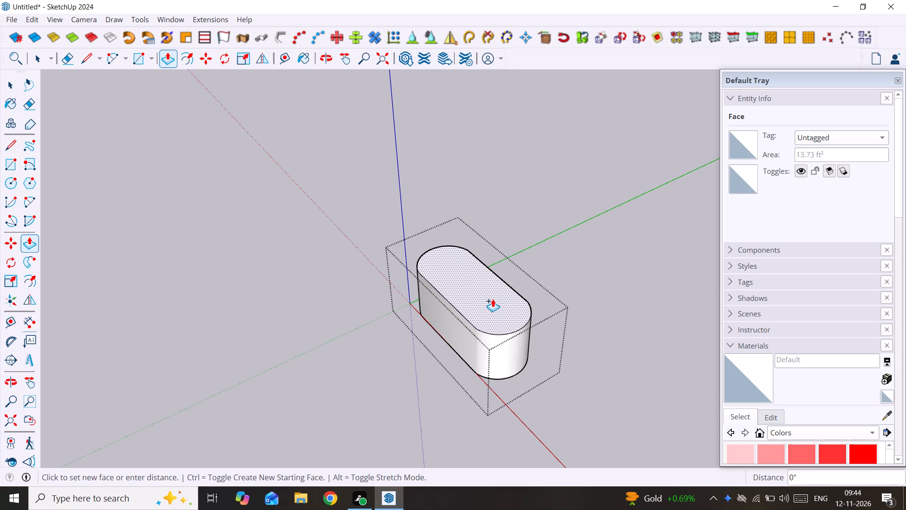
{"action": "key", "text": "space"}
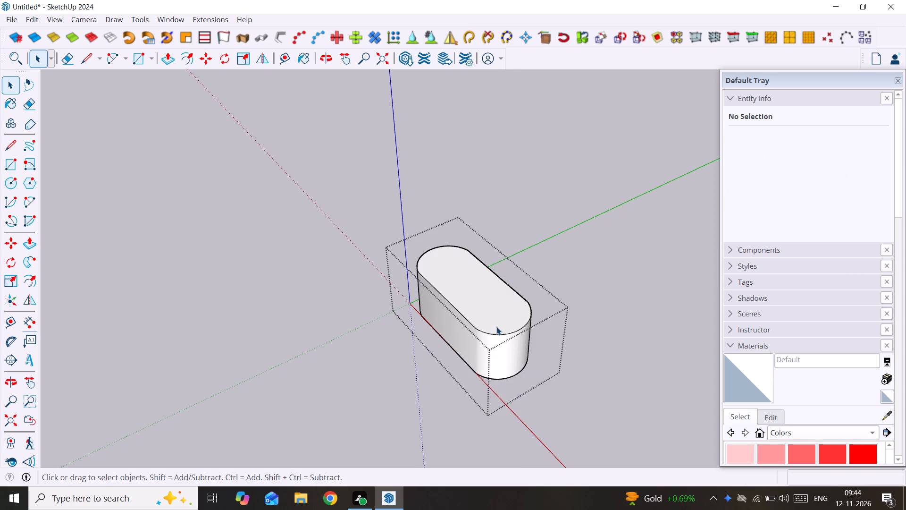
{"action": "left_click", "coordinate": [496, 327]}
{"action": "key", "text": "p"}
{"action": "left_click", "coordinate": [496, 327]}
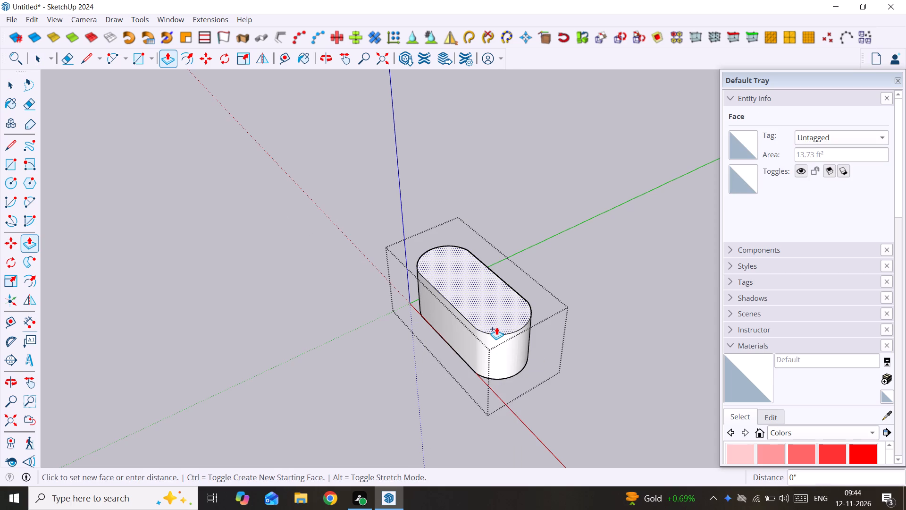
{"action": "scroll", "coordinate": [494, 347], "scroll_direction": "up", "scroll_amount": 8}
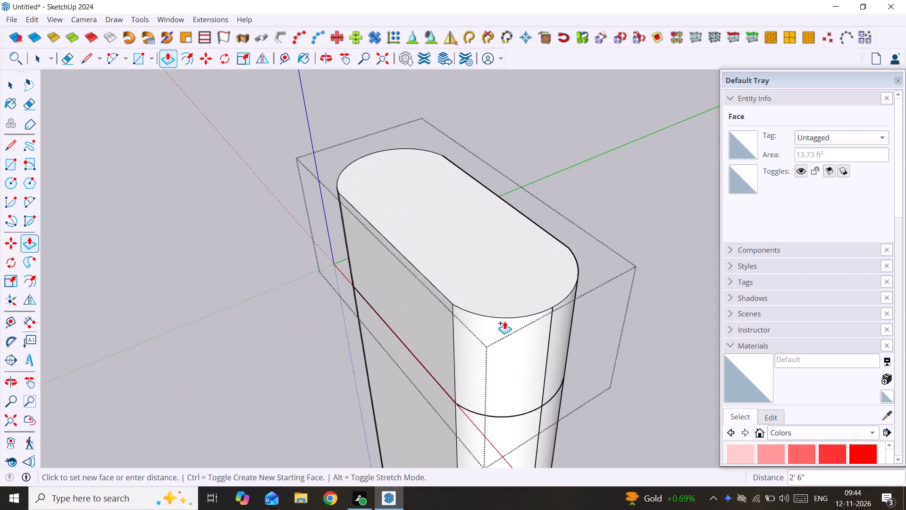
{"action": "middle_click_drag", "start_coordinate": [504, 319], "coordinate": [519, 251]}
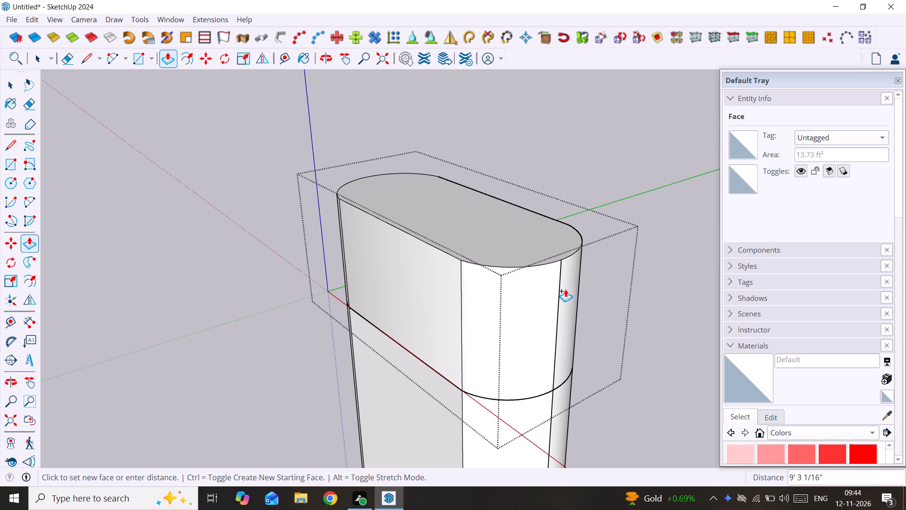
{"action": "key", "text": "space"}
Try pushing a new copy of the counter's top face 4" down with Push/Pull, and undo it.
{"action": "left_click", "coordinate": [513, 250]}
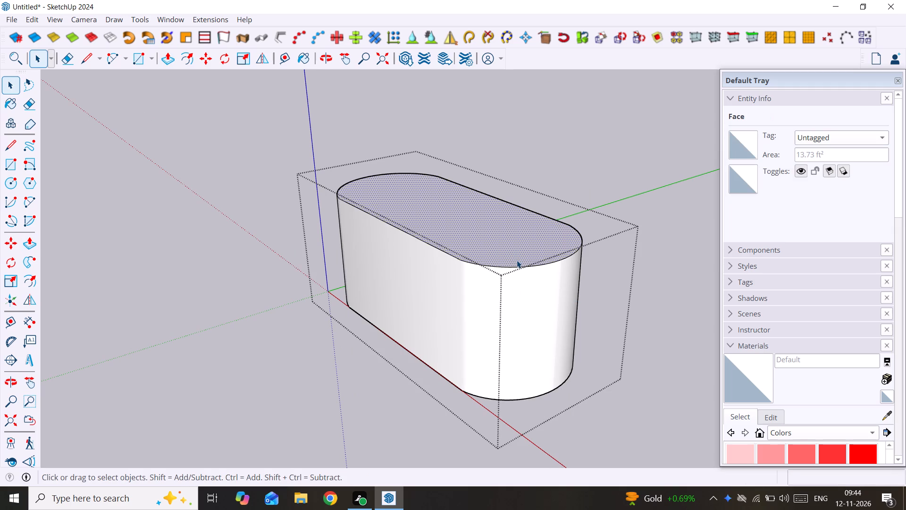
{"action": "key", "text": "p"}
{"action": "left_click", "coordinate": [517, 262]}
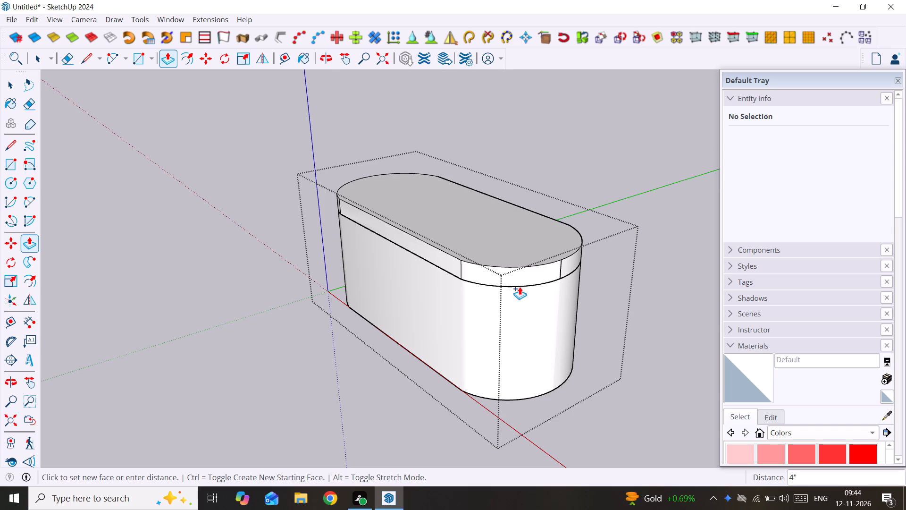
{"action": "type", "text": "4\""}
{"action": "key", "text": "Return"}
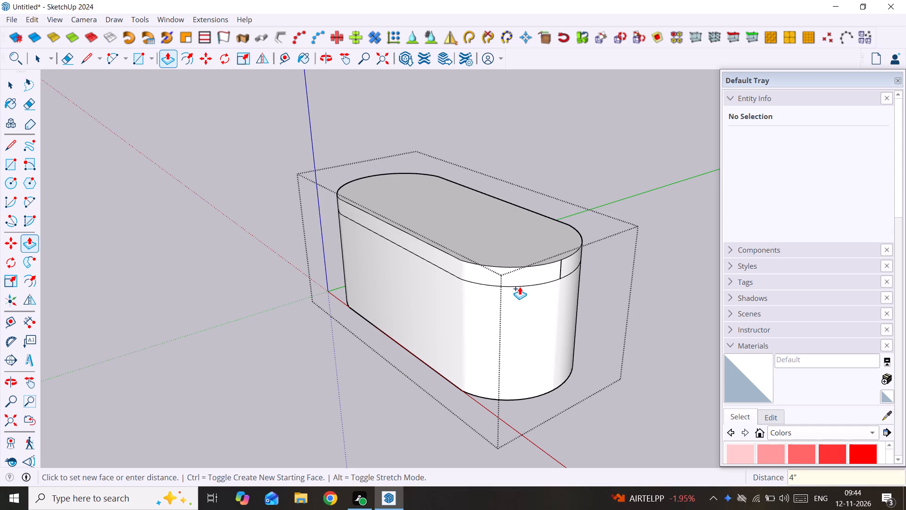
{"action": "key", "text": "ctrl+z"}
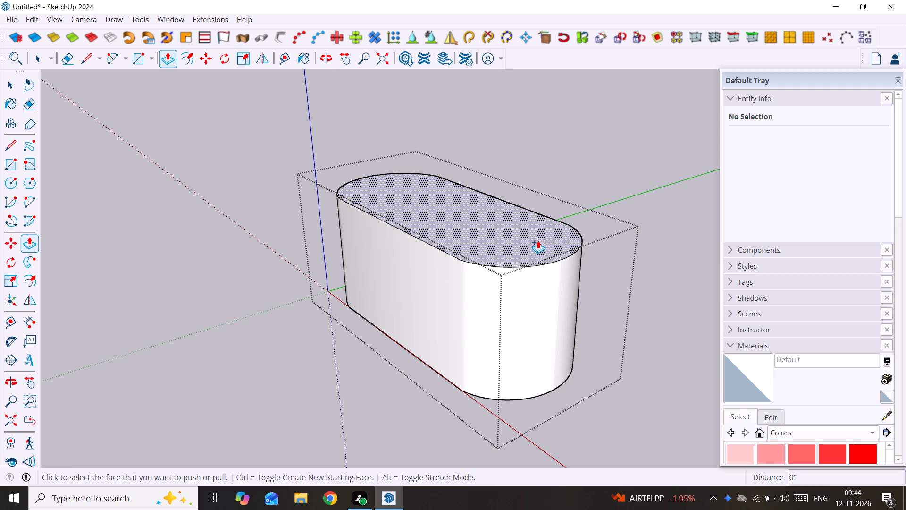
Push a new copy of the counter's top face 1.5" down to divide off a thin top band.
{"action": "left_click", "coordinate": [538, 240]}
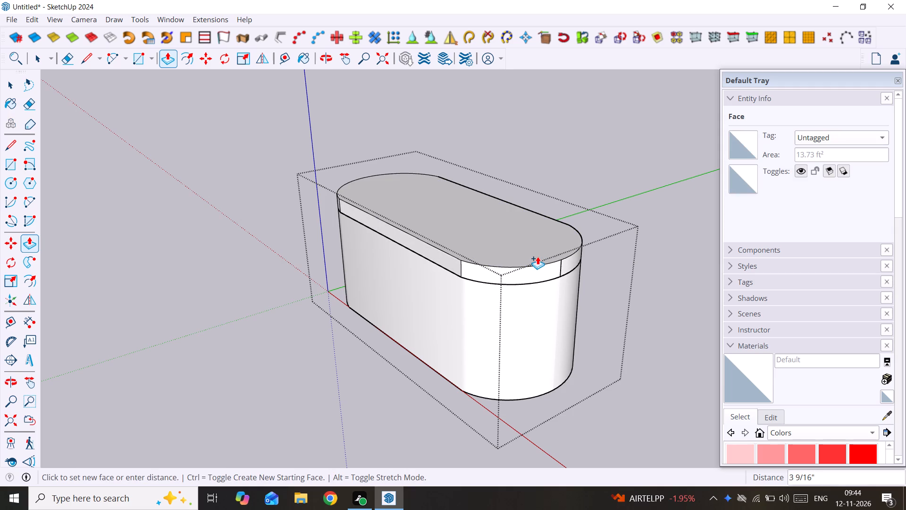
{"action": "type", "text": "1.5'"}
{"action": "key", "text": "BackSpace"}
{"action": "key", "text": "shift+quotedbl"}
{"action": "key", "text": "Return"}
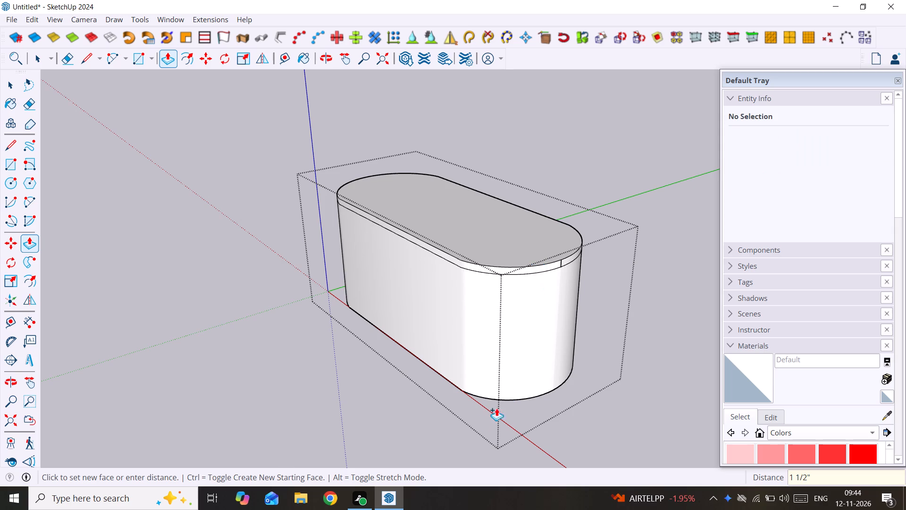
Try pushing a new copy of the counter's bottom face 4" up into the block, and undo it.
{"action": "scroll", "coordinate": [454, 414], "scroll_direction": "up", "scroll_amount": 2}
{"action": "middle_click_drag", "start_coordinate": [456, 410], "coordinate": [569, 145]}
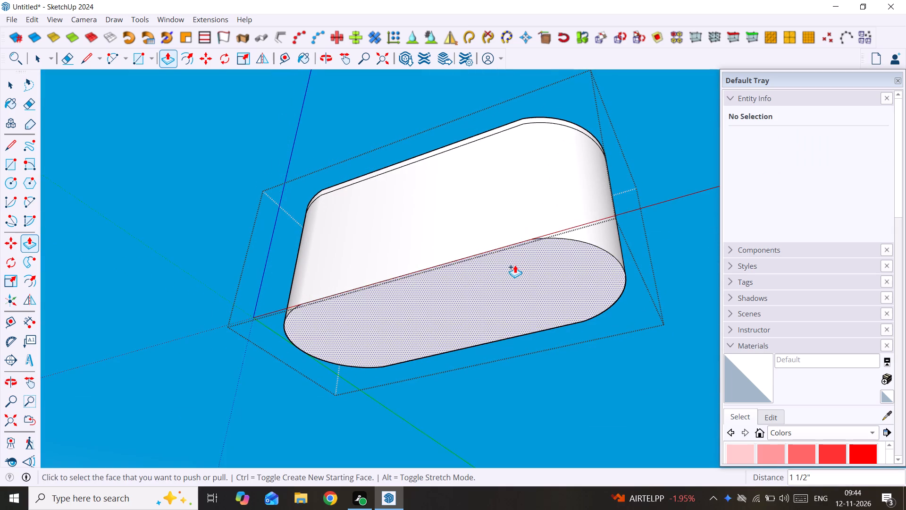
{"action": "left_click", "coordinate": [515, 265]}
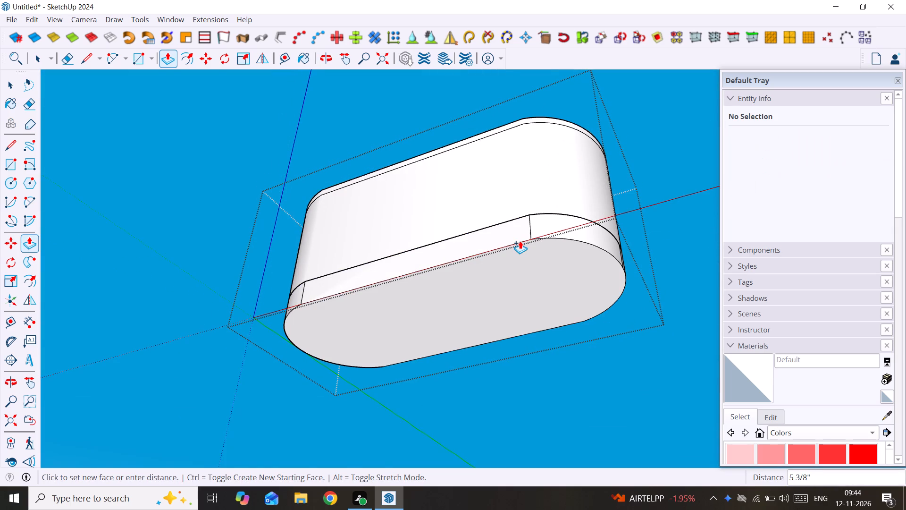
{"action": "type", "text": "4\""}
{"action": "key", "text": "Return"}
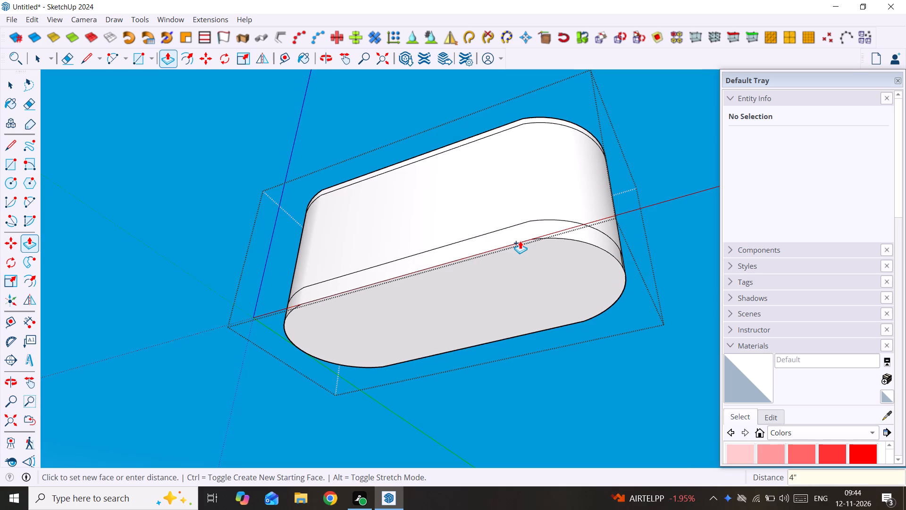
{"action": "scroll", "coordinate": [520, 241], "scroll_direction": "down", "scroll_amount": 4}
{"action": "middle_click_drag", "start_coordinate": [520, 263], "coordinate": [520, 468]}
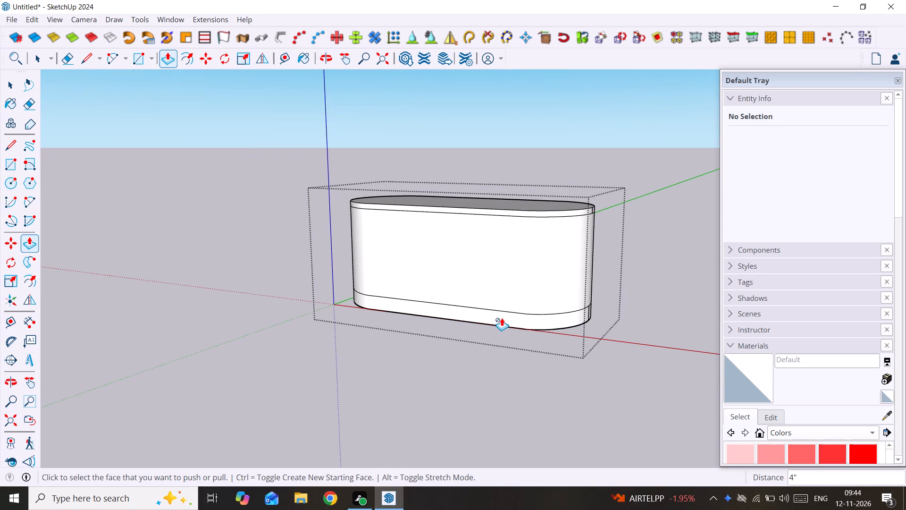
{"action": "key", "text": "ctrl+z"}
Push the counter's bottom face 2" up with Push/Pull to divide off a thin base band.
{"action": "scroll", "coordinate": [495, 328], "scroll_direction": "up", "scroll_amount": 2}
{"action": "middle_click_drag", "start_coordinate": [494, 328], "coordinate": [489, 139]}
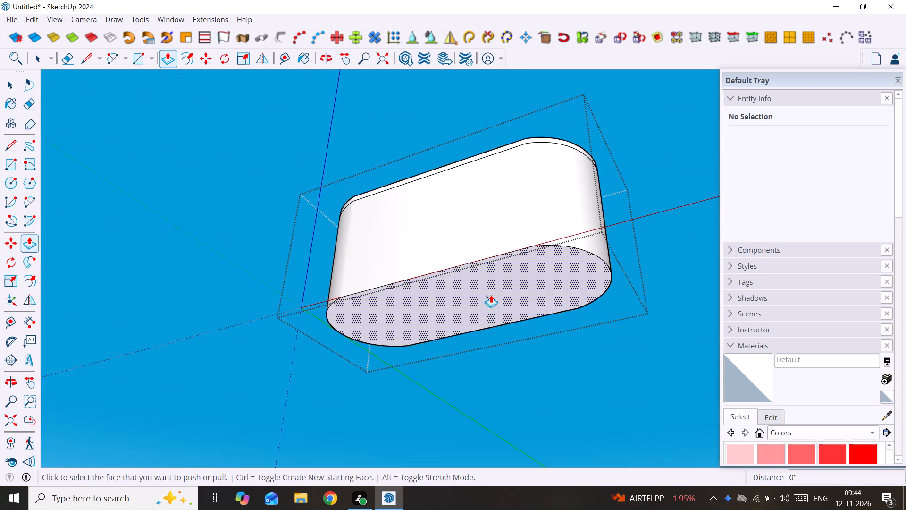
{"action": "left_click", "coordinate": [491, 295]}
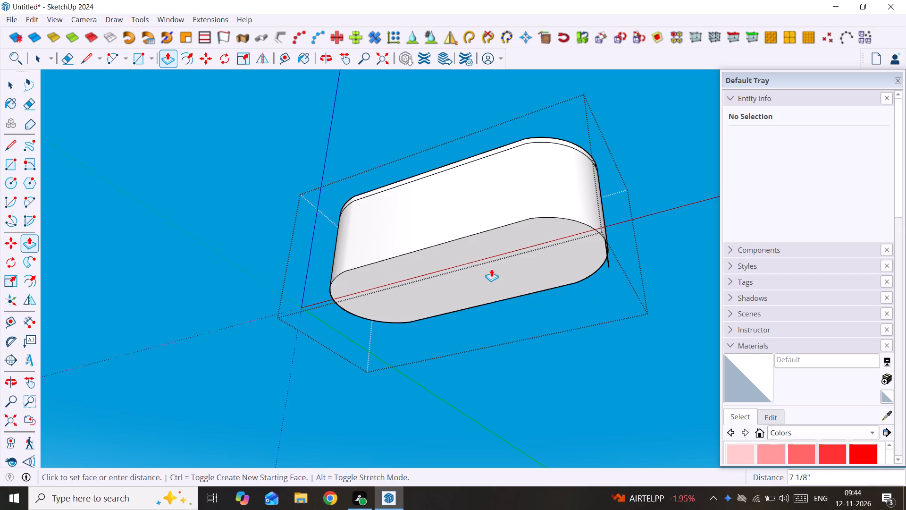
{"action": "type", "text": "2\""}
{"action": "key", "text": "Return"}
{"action": "key", "text": "space"}
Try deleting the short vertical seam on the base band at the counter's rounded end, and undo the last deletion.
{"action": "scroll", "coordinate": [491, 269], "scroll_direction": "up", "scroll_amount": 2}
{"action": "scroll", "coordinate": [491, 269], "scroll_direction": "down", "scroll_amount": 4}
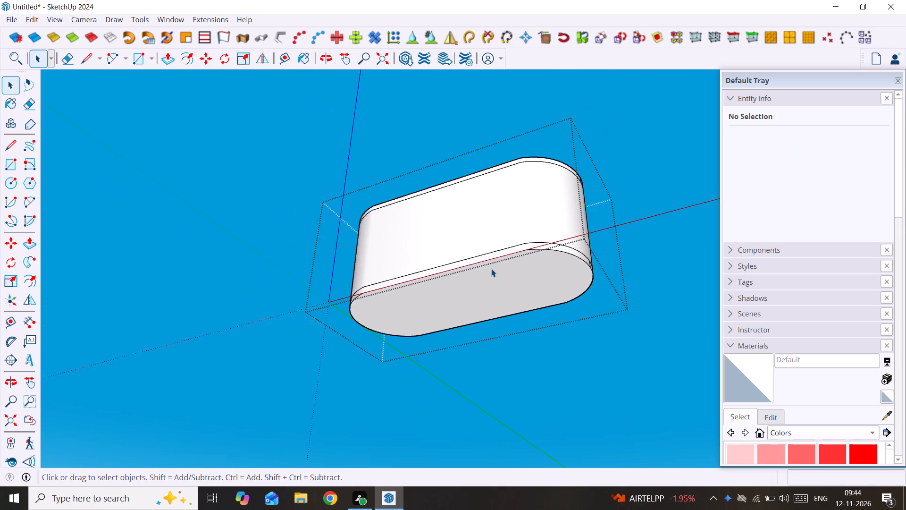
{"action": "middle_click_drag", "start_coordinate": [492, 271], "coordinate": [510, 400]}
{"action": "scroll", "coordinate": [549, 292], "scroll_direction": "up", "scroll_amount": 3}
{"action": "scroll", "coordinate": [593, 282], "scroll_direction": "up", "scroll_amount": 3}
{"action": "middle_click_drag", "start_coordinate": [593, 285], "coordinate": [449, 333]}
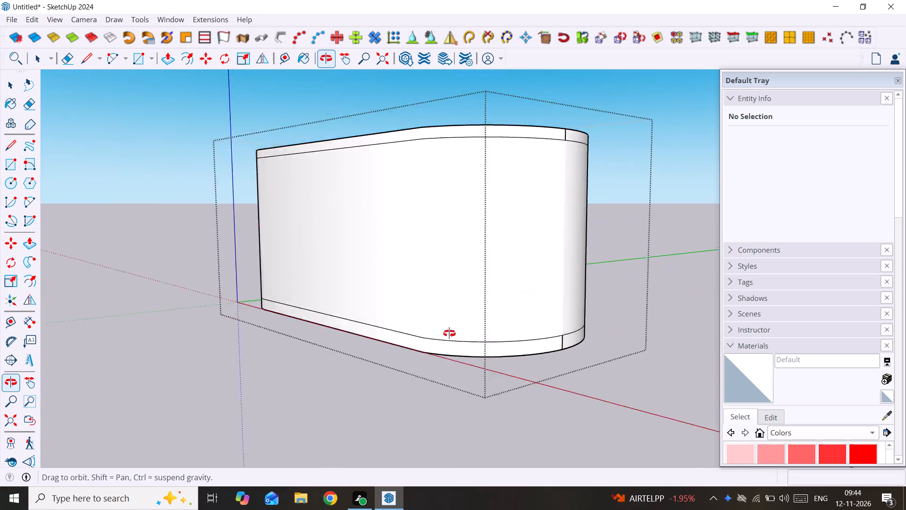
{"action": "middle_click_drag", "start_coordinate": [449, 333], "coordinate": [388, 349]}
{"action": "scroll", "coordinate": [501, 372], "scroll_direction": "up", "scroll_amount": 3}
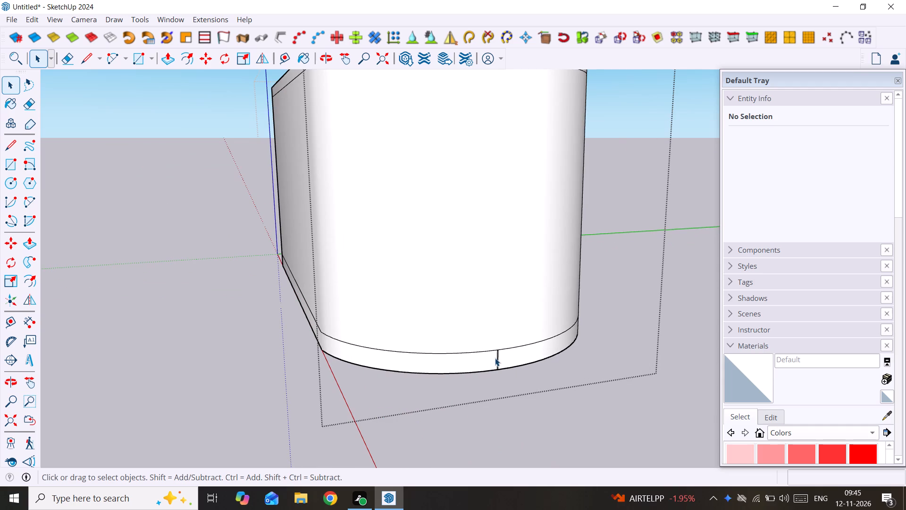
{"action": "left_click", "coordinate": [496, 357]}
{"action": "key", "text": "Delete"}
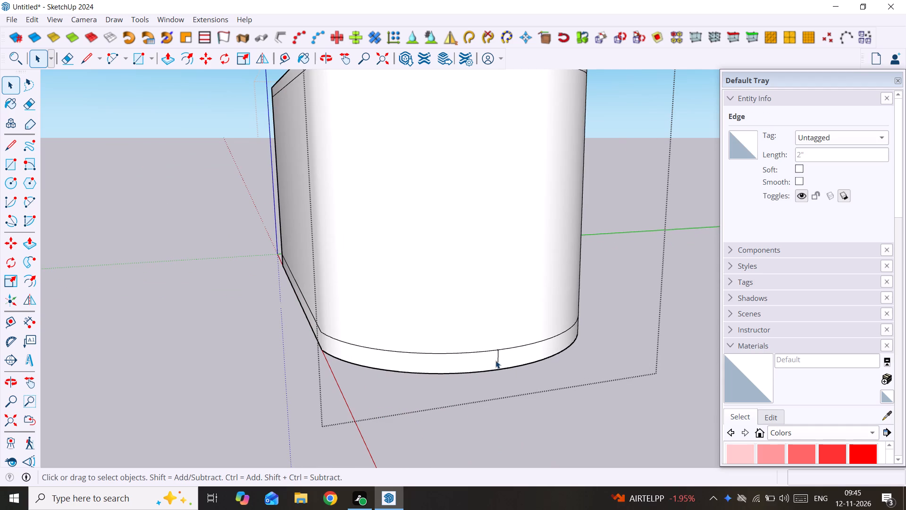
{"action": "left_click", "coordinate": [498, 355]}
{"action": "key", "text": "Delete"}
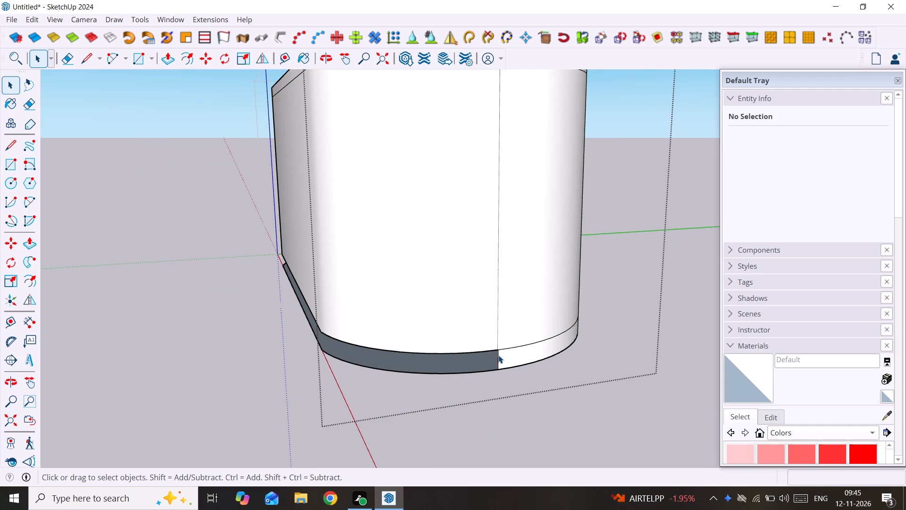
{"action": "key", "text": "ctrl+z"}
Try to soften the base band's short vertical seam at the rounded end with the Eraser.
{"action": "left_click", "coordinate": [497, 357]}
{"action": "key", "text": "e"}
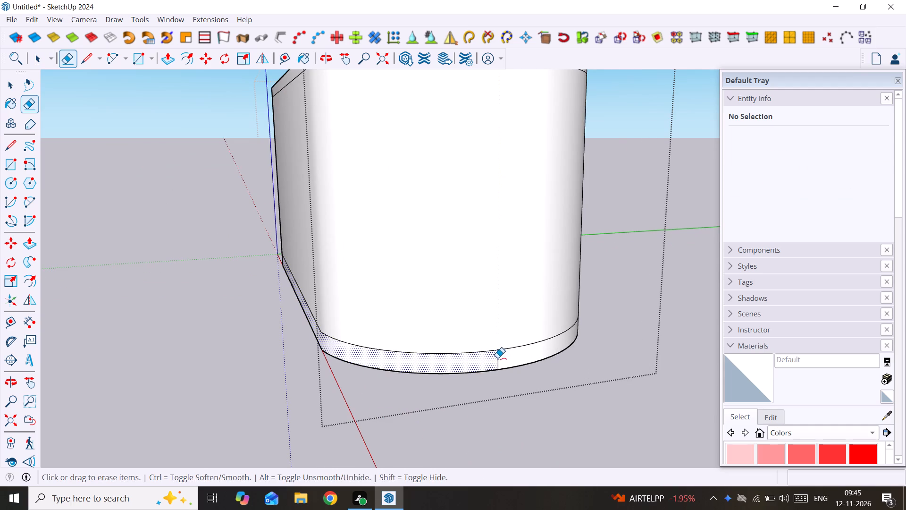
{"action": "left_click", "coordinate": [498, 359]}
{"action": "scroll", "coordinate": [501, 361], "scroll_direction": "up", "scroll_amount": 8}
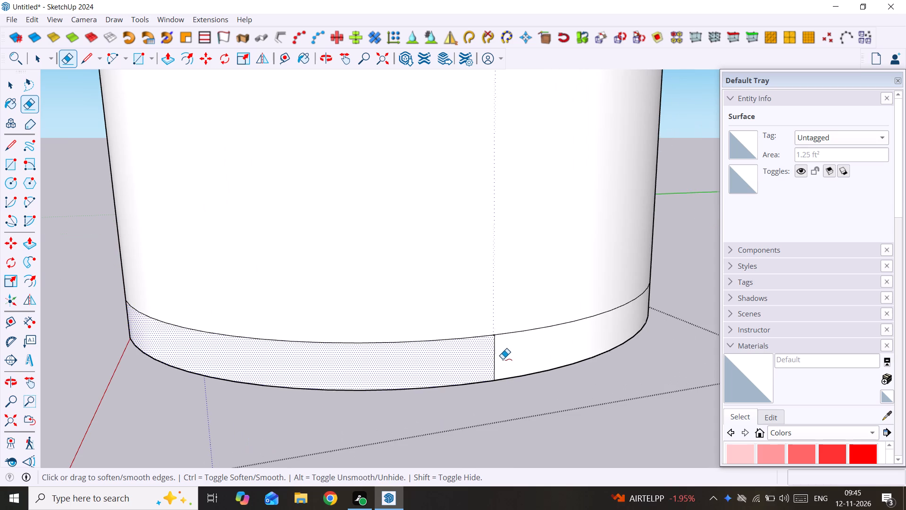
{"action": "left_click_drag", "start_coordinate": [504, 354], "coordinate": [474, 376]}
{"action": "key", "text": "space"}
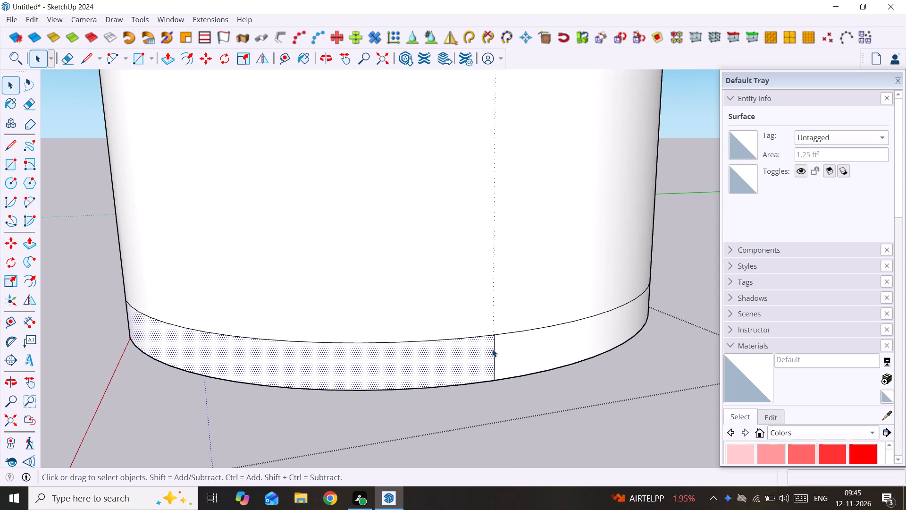
Delete the short vertical seam edge on the base band at the counter's rounded end.
{"action": "left_click", "coordinate": [495, 345]}
{"action": "left_click", "coordinate": [495, 346]}
{"action": "scroll", "coordinate": [495, 346], "scroll_direction": "up", "scroll_amount": 3}
{"action": "middle_click_drag", "start_coordinate": [495, 346], "coordinate": [336, 371]}
{"action": "scroll", "coordinate": [386, 347], "scroll_direction": "up", "scroll_amount": 4}
{"action": "left_click", "coordinate": [387, 347]}
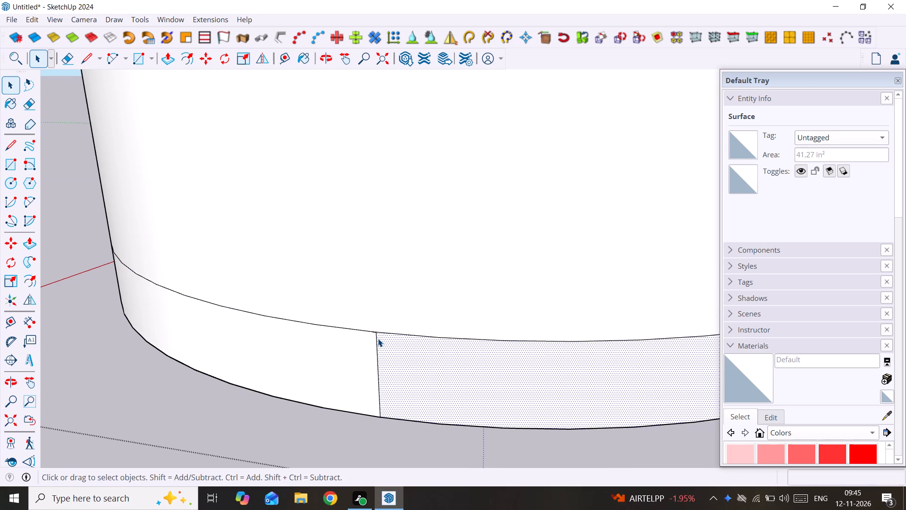
{"action": "left_click", "coordinate": [378, 338]}
{"action": "key", "text": "Delete"}
{"action": "scroll", "coordinate": [377, 338], "scroll_direction": "down", "scroll_amount": 5}
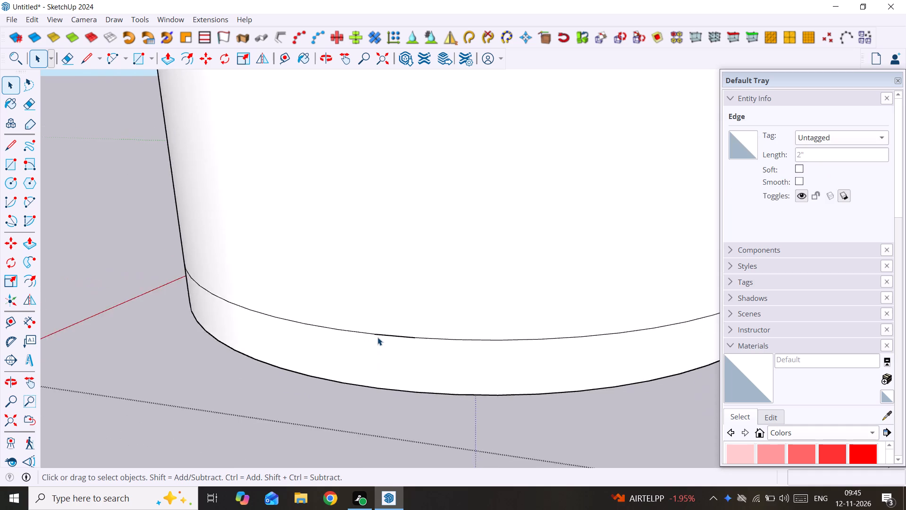
Remove the short vertical seam on the top band above the same rounded end with the Eraser.
{"action": "scroll", "coordinate": [377, 337], "scroll_direction": "down", "scroll_amount": 17}
{"action": "middle_click_drag", "start_coordinate": [388, 290], "coordinate": [660, 374], "text": "shift"}
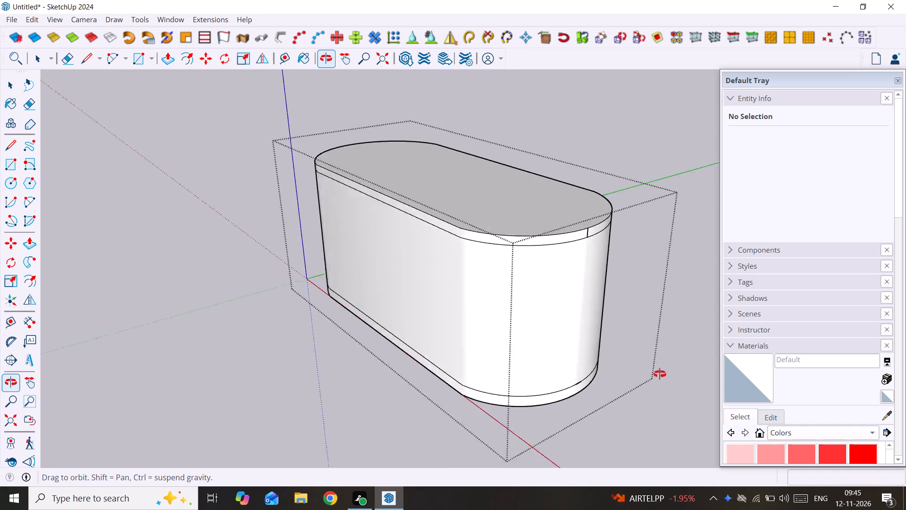
{"action": "middle_click_drag", "start_coordinate": [660, 374], "coordinate": [486, 473], "text": "shift"}
{"action": "scroll", "coordinate": [517, 320], "scroll_direction": "up", "scroll_amount": 10}
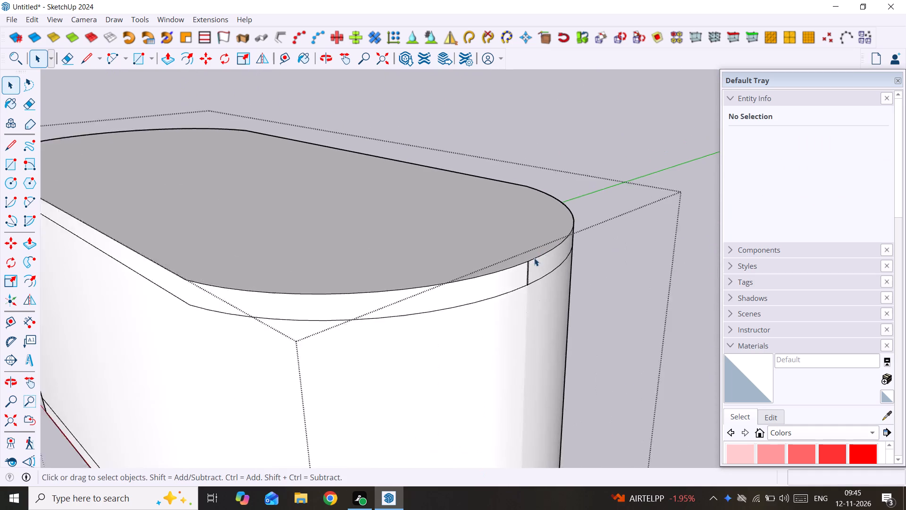
{"action": "scroll", "coordinate": [534, 258], "scroll_direction": "up", "scroll_amount": 11}
{"action": "middle_click_drag", "start_coordinate": [528, 272], "coordinate": [436, 287]}
{"action": "key", "text": "e"}
{"action": "left_click_drag", "start_coordinate": [314, 286], "coordinate": [344, 286]}
{"action": "scroll", "coordinate": [344, 285], "scroll_direction": "down", "scroll_amount": 20}
{"action": "scroll", "coordinate": [344, 285], "scroll_direction": "down", "scroll_amount": 2}
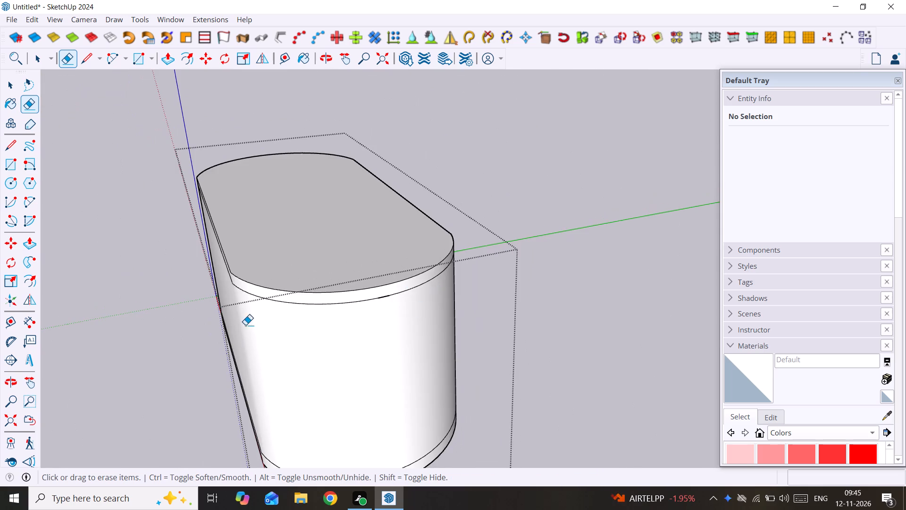
Hide the short vertical seam on the top band at the counter's opposite rounded end with the Eraser.
{"action": "middle_click_drag", "start_coordinate": [240, 325], "coordinate": [621, 275]}
{"action": "scroll", "coordinate": [377, 298], "scroll_direction": "down", "scroll_amount": 3}
{"action": "middle_click_drag", "start_coordinate": [264, 313], "coordinate": [488, 307]}
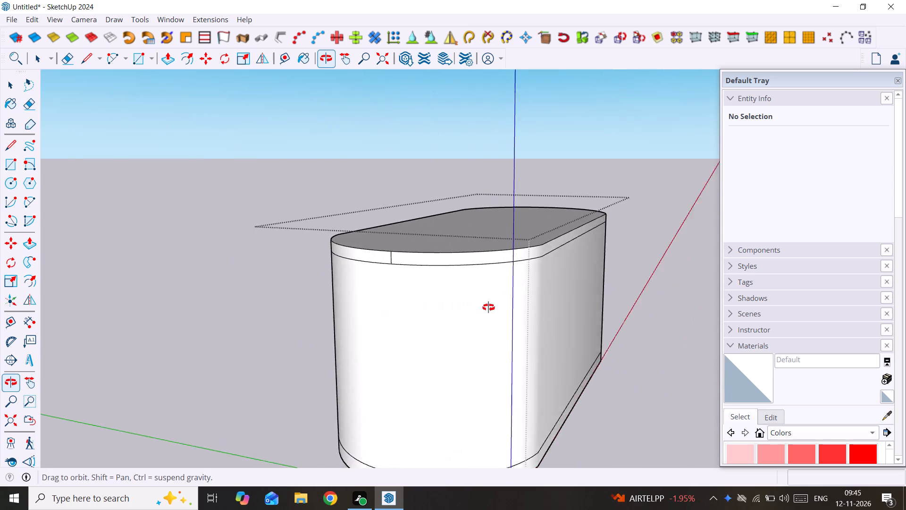
{"action": "middle_click_drag", "start_coordinate": [488, 307], "coordinate": [585, 323]}
{"action": "scroll", "coordinate": [549, 271], "scroll_direction": "up", "scroll_amount": 11}
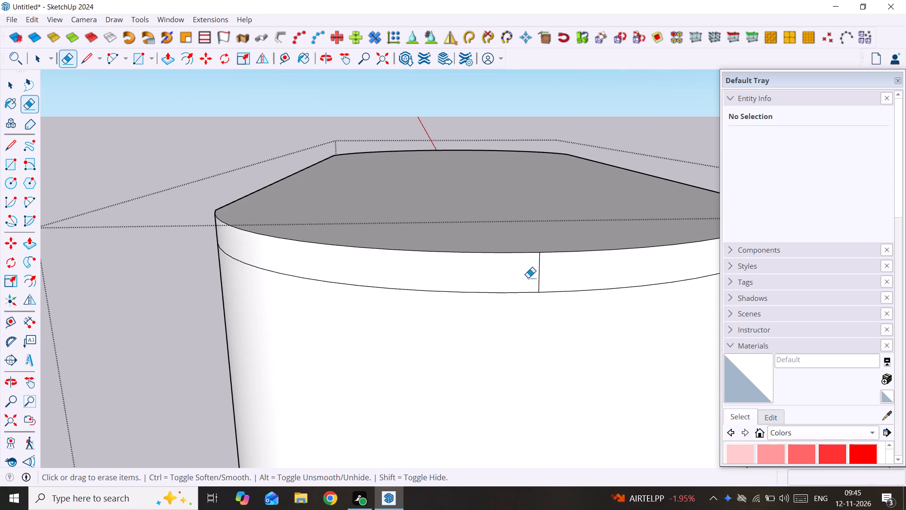
{"action": "left_click_drag", "start_coordinate": [530, 278], "coordinate": [559, 277]}
{"action": "scroll", "coordinate": [559, 277], "scroll_direction": "down", "scroll_amount": 4}
{"action": "key", "text": "ctrl+z"}
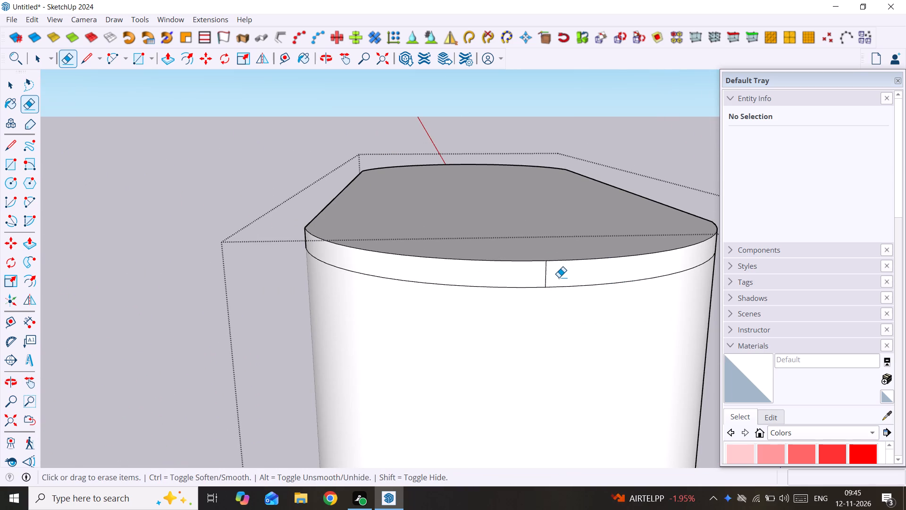
{"action": "left_click_drag", "start_coordinate": [552, 277], "coordinate": [534, 278]}
{"action": "scroll", "coordinate": [534, 278], "scroll_direction": "down", "scroll_amount": 3}
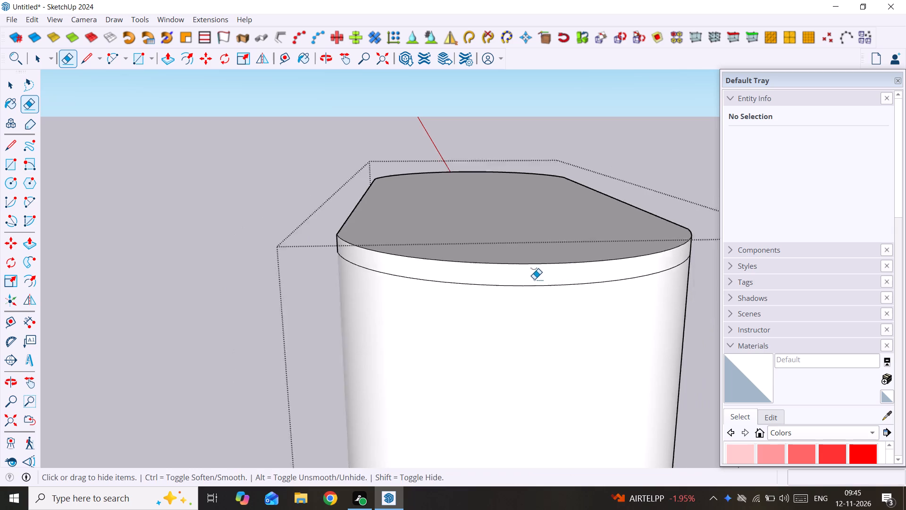
Hide the short vertical seam on the base band below, at the same rounded end, with the Eraser.
{"action": "scroll", "coordinate": [534, 279], "scroll_direction": "down", "scroll_amount": 7}
{"action": "middle_click_drag", "start_coordinate": [551, 327], "coordinate": [540, 184]}
{"action": "scroll", "coordinate": [501, 338], "scroll_direction": "up", "scroll_amount": 8}
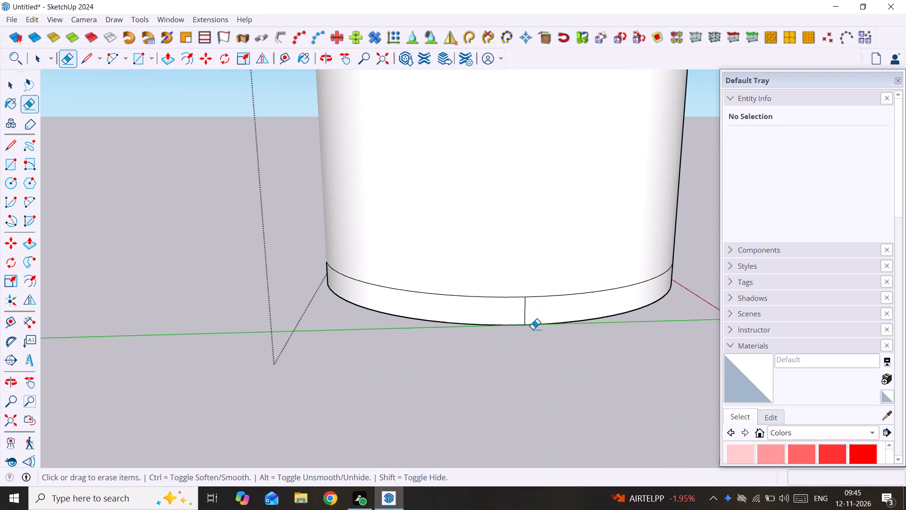
{"action": "left_click_drag", "start_coordinate": [534, 314], "coordinate": [495, 315]}
{"action": "scroll", "coordinate": [495, 315], "scroll_direction": "down", "scroll_amount": 4}
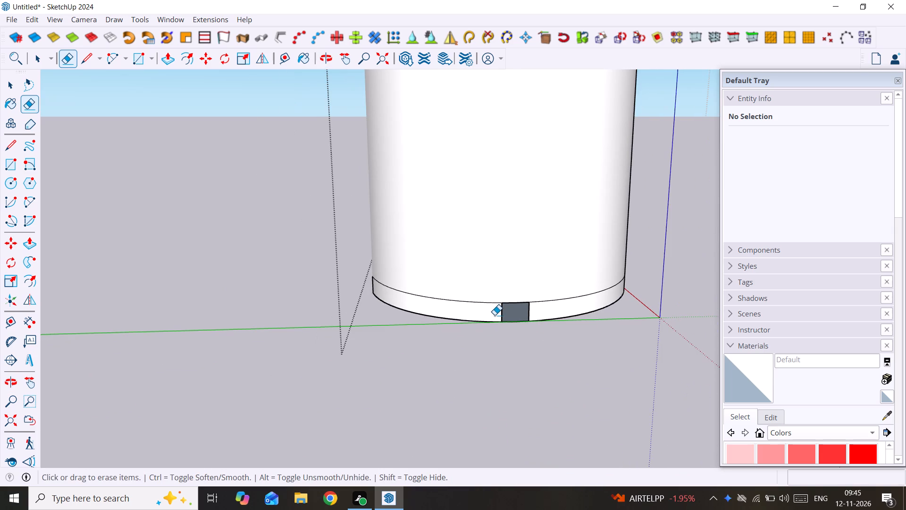
{"action": "key", "text": "ctrl+z"}
{"action": "left_click_drag", "start_coordinate": [524, 312], "coordinate": [504, 318]}
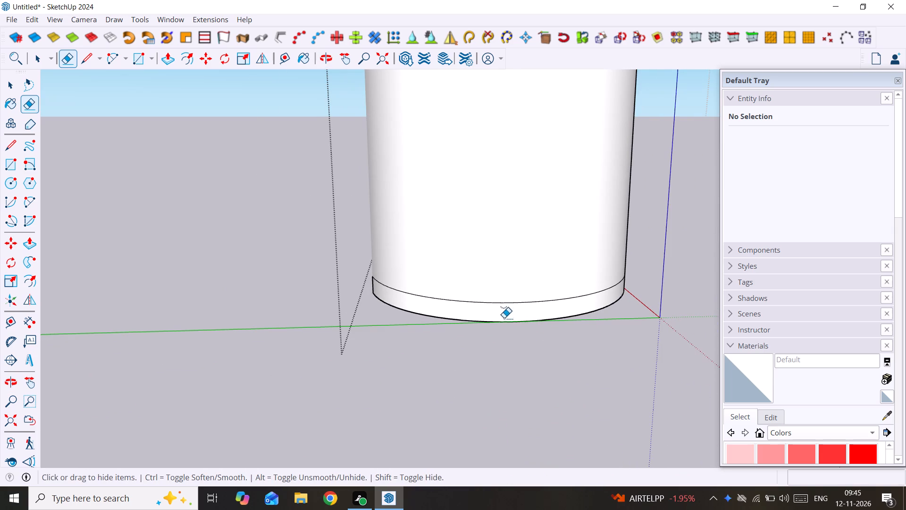
Hide the top band's vertical seam on the counter's rear long side, at the end farther from the origin.
{"action": "scroll", "coordinate": [411, 319], "scroll_direction": "down", "scroll_amount": 3}
{"action": "middle_click_drag", "start_coordinate": [408, 319], "coordinate": [756, 373]}
{"action": "key", "text": "space"}
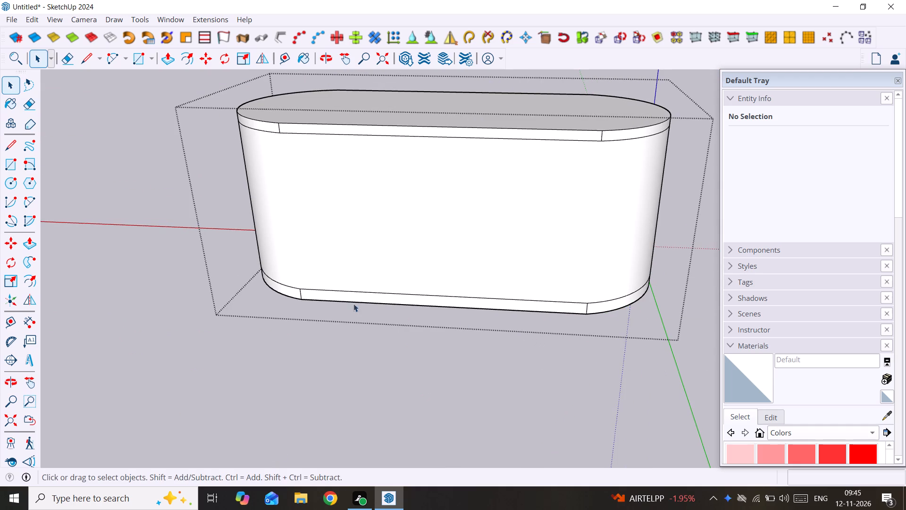
{"action": "scroll", "coordinate": [306, 297], "scroll_direction": "down", "scroll_amount": 3}
{"action": "middle_click_drag", "start_coordinate": [305, 299], "coordinate": [437, 346], "text": "shift"}
{"action": "scroll", "coordinate": [437, 346], "scroll_direction": "up", "scroll_amount": 1}
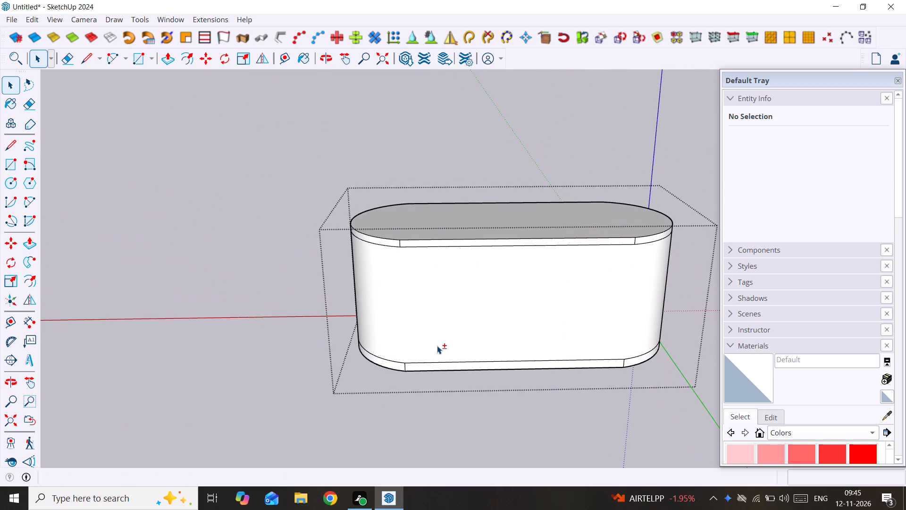
{"action": "key", "text": "e"}
{"action": "scroll", "coordinate": [404, 271], "scroll_direction": "up", "scroll_amount": 5}
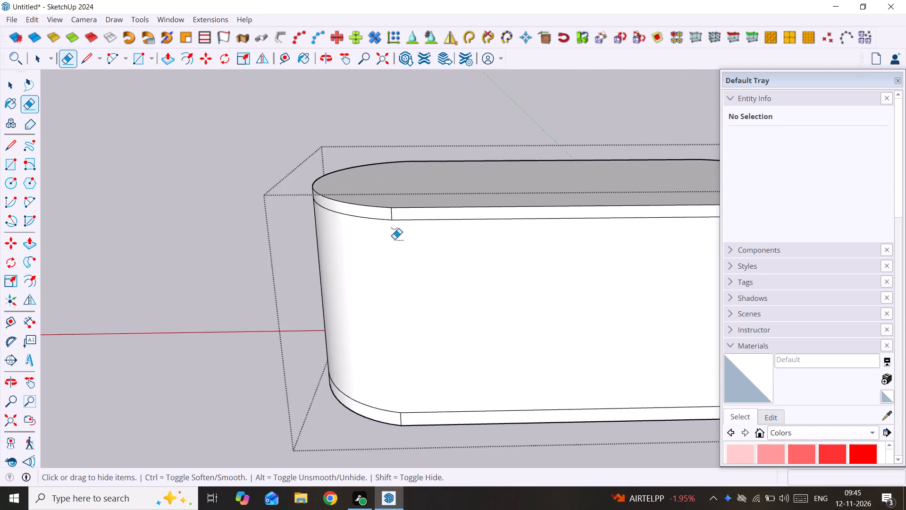
{"action": "scroll", "coordinate": [394, 239], "scroll_direction": "up", "scroll_amount": 2}
{"action": "left_click_drag", "start_coordinate": [388, 204], "coordinate": [399, 204]}
Hide the base band's vertical seam directly below, at the same end of the rear long side.
{"action": "scroll", "coordinate": [436, 218], "scroll_direction": "down", "scroll_amount": 7}
{"action": "scroll", "coordinate": [428, 366], "scroll_direction": "up", "scroll_amount": 3}
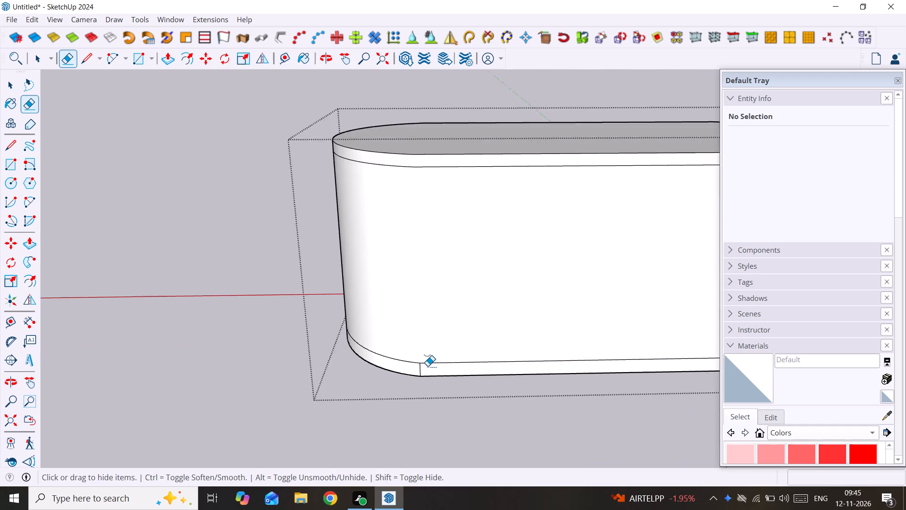
{"action": "scroll", "coordinate": [428, 366], "scroll_direction": "up", "scroll_amount": 5}
{"action": "left_click_drag", "start_coordinate": [414, 365], "coordinate": [437, 367]}
{"action": "scroll", "coordinate": [437, 367], "scroll_direction": "down", "scroll_amount": 8}
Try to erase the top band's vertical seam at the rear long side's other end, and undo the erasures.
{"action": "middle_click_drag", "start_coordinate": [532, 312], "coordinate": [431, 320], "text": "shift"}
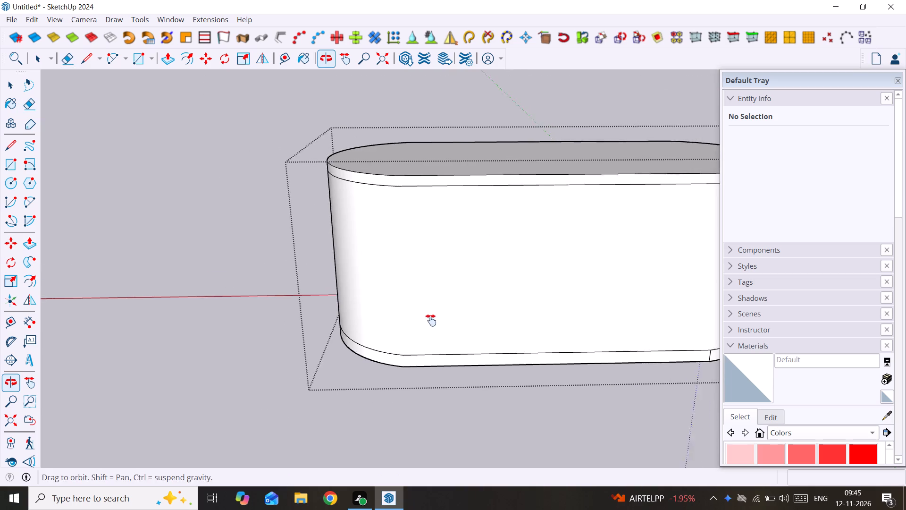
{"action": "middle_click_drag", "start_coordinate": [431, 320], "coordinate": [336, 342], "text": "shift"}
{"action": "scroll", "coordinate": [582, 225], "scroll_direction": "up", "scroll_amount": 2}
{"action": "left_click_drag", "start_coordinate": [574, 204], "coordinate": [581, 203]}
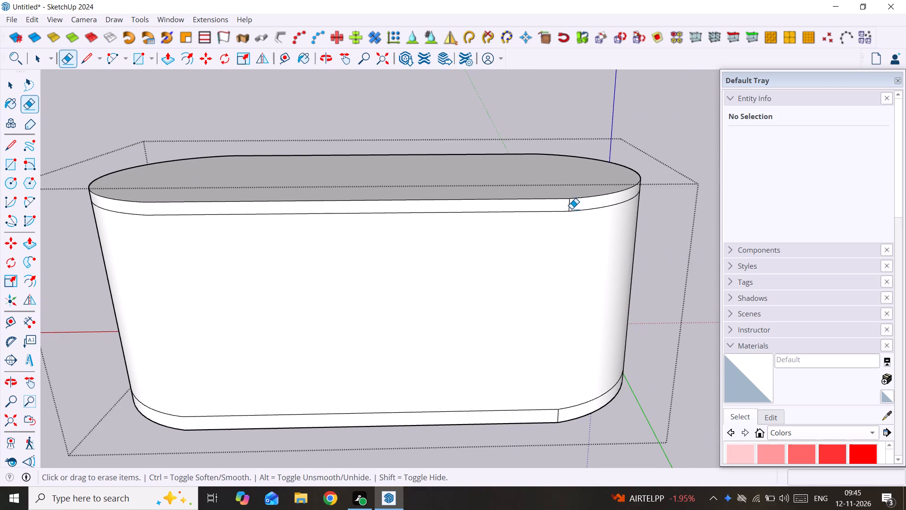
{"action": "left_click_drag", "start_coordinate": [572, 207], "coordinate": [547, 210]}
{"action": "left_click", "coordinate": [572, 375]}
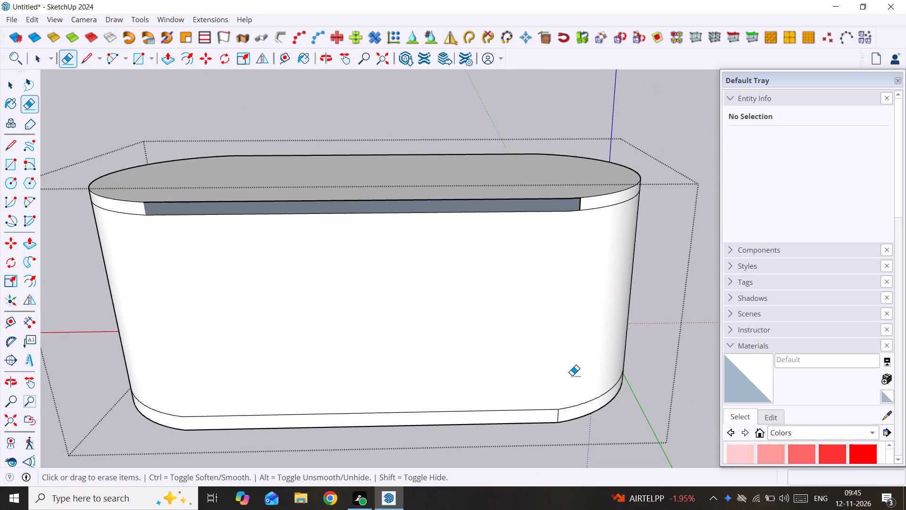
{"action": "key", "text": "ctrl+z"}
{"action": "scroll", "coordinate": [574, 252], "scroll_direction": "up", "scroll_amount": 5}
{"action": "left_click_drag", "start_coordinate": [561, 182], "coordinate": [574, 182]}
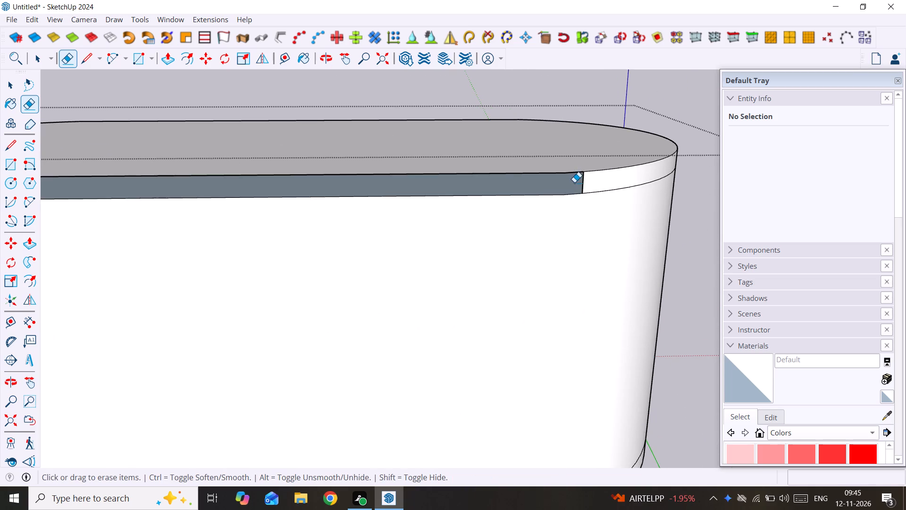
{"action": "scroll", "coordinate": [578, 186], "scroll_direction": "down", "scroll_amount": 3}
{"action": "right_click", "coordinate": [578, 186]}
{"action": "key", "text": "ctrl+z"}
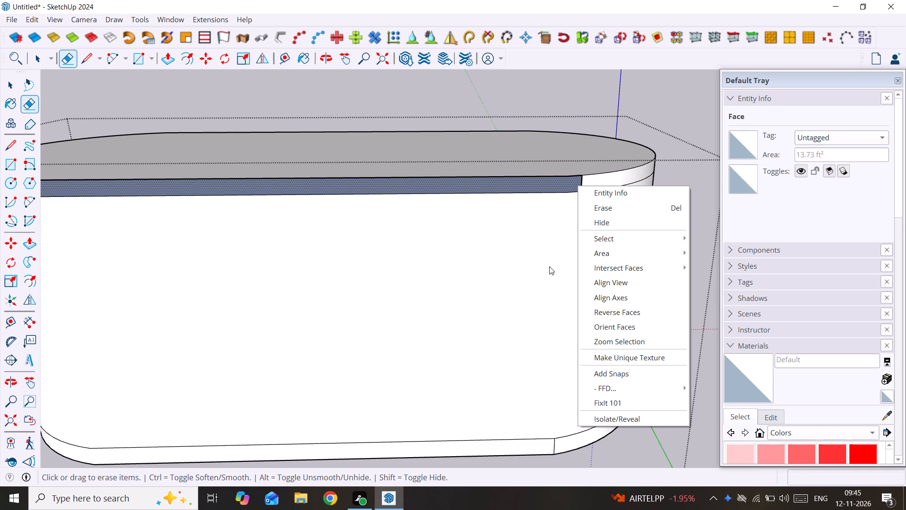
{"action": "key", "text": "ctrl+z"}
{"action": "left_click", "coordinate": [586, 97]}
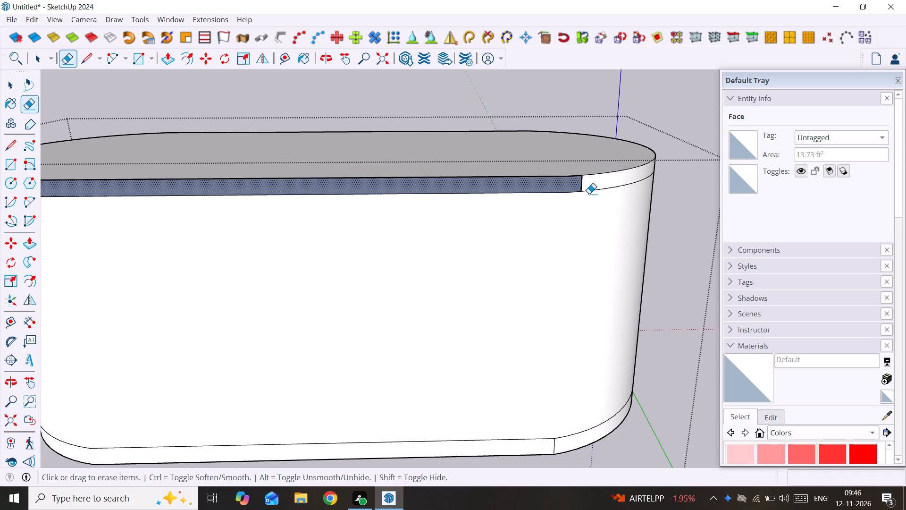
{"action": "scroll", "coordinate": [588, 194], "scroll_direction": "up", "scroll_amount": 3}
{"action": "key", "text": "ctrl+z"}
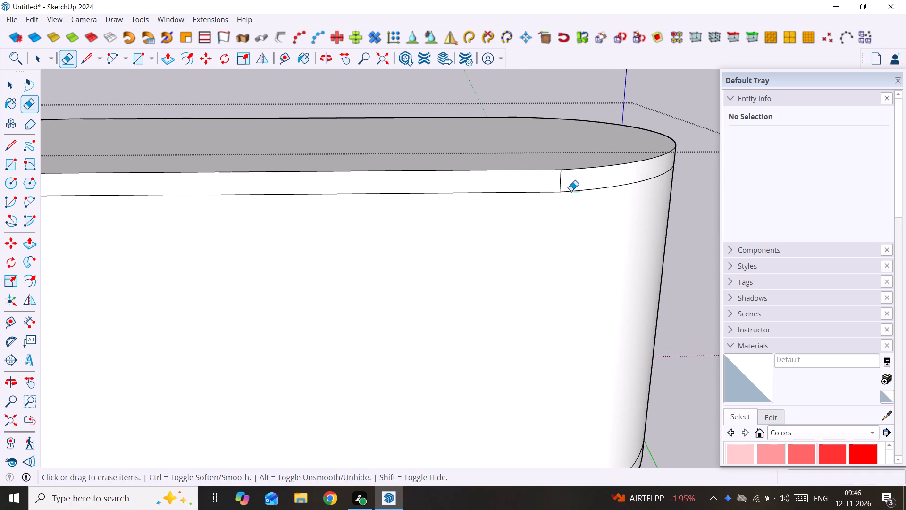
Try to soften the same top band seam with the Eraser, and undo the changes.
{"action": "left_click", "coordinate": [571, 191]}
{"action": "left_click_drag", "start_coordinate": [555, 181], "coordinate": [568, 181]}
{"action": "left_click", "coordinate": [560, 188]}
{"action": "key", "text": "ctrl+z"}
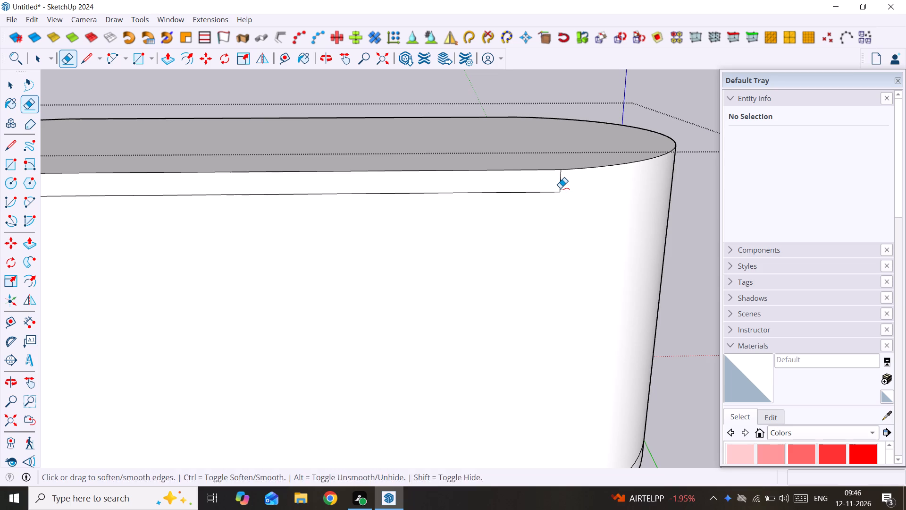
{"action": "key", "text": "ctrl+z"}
Hide the top band's vertical seam at the rear long side's end nearer the origin with the Eraser.
{"action": "left_click_drag", "start_coordinate": [560, 183], "coordinate": [569, 180]}
{"action": "scroll", "coordinate": [590, 217], "scroll_direction": "down", "scroll_amount": 6}
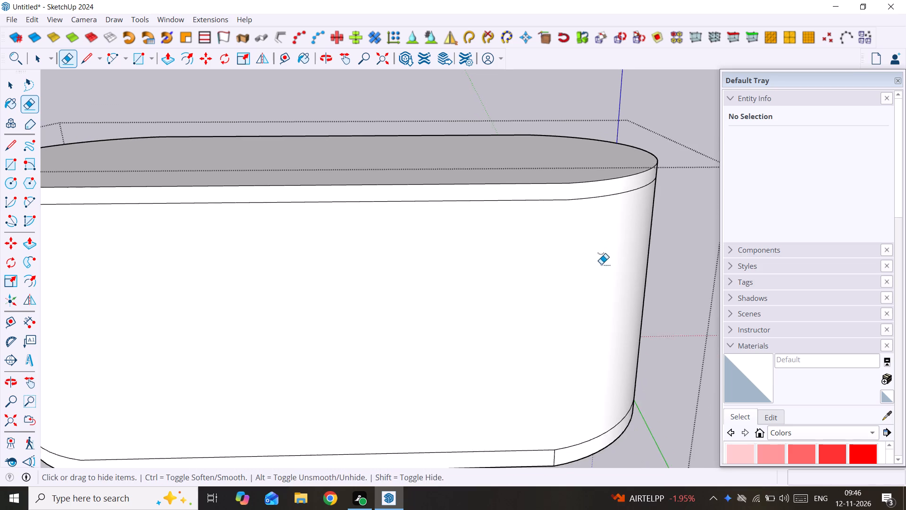
Hide the base band's vertical seam at the same end of the rear long side.
{"action": "scroll", "coordinate": [601, 264], "scroll_direction": "down", "scroll_amount": 2}
{"action": "scroll", "coordinate": [579, 361], "scroll_direction": "up", "scroll_amount": 14}
{"action": "left_click", "coordinate": [567, 400]}
{"action": "left_click", "coordinate": [534, 404]}
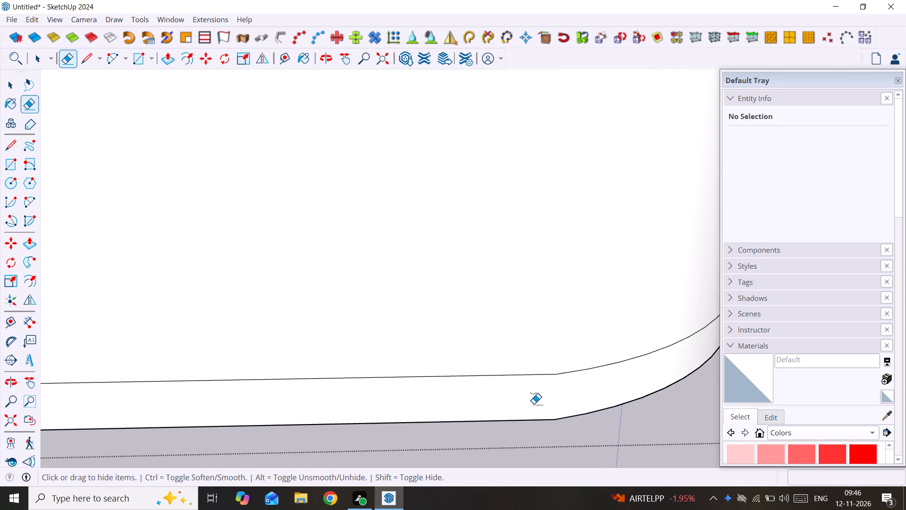
Check the counter's bands from all around and close the counter group.
{"action": "scroll", "coordinate": [534, 404], "scroll_direction": "down", "scroll_amount": 20}
{"action": "scroll", "coordinate": [534, 404], "scroll_direction": "down", "scroll_amount": 1}
{"action": "middle_click_drag", "start_coordinate": [436, 346], "coordinate": [757, 347]}
{"action": "left_click_drag", "start_coordinate": [713, 348], "coordinate": [725, 348]}
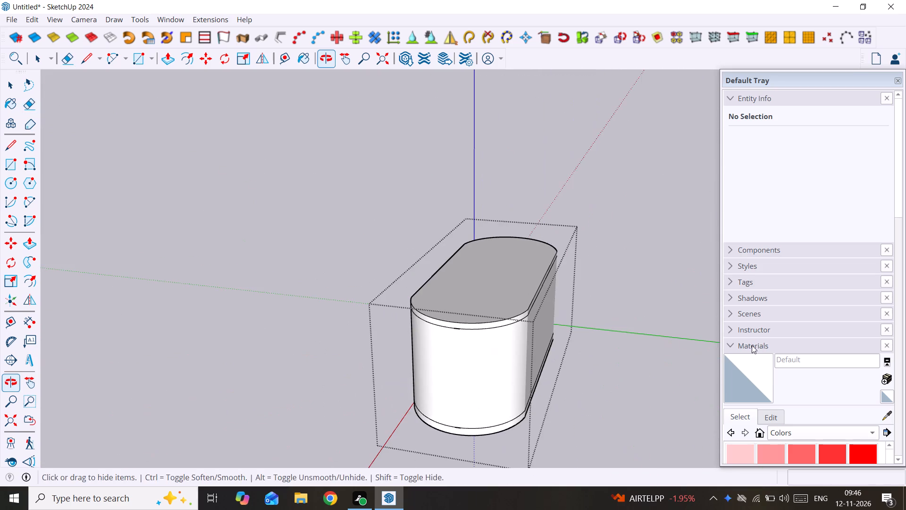
{"action": "middle_click_drag", "start_coordinate": [371, 361], "coordinate": [706, 339]}
{"action": "scroll", "coordinate": [304, 348], "scroll_direction": "up", "scroll_amount": 1}
{"action": "middle_click_drag", "start_coordinate": [309, 350], "coordinate": [515, 354]}
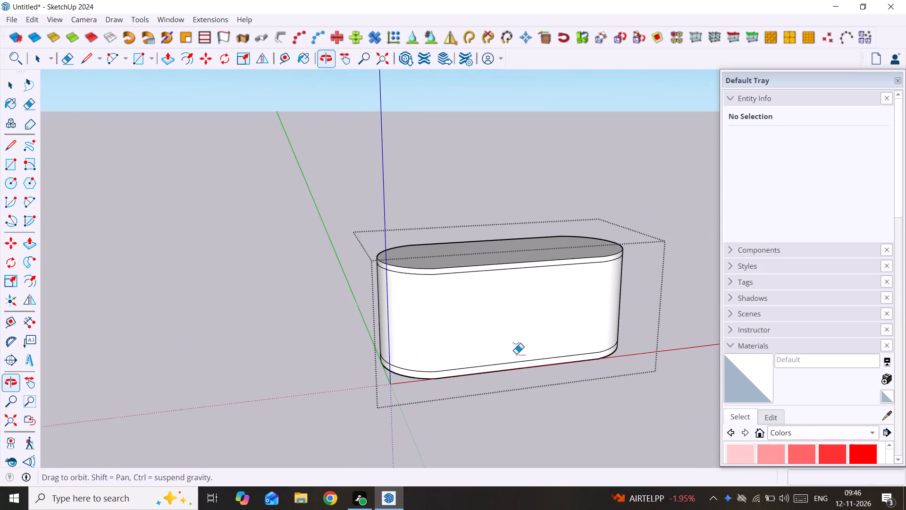
{"action": "key", "text": "space"}
{"action": "left_click", "coordinate": [535, 421]}
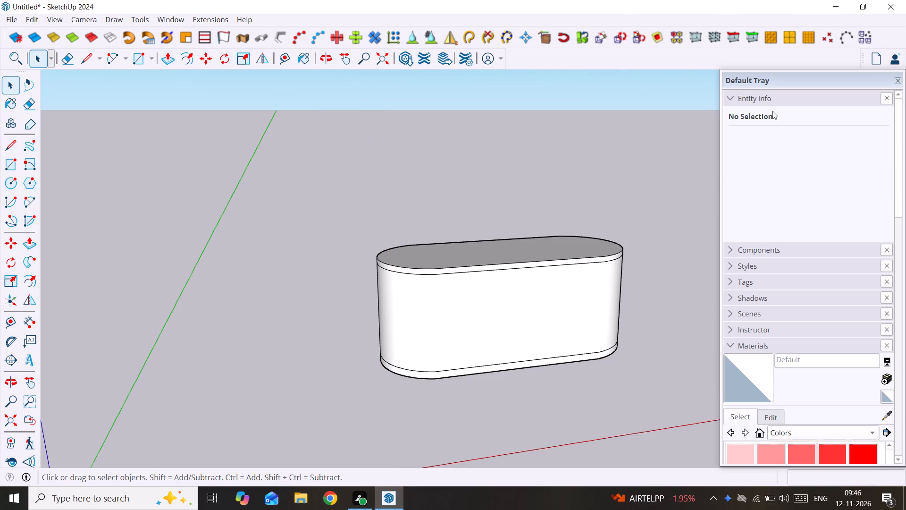
Select the counter group and reveal the rest of the model with Isolate/Reveal.
{"action": "scroll", "coordinate": [593, 180], "scroll_direction": "down", "scroll_amount": 3}
{"action": "middle_click_drag", "start_coordinate": [578, 224], "coordinate": [517, 292]}
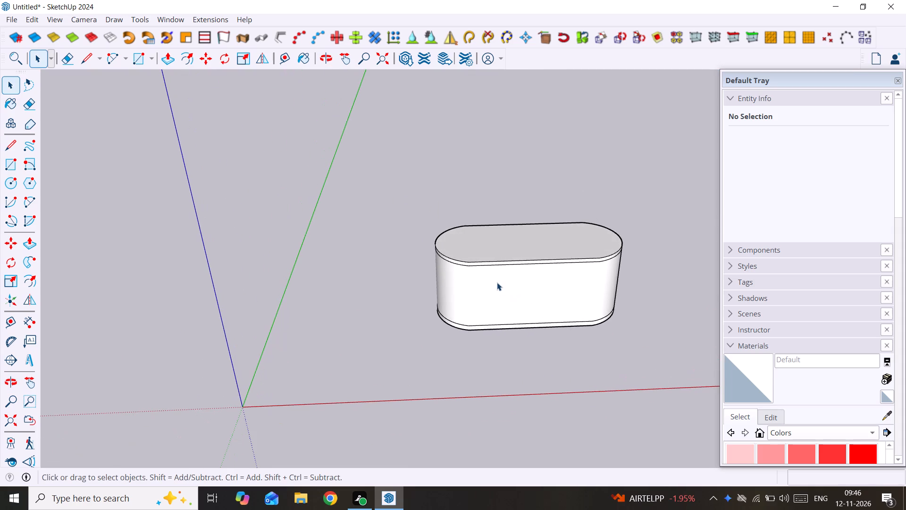
{"action": "left_click", "coordinate": [498, 267]}
{"action": "right_click", "coordinate": [498, 266]}
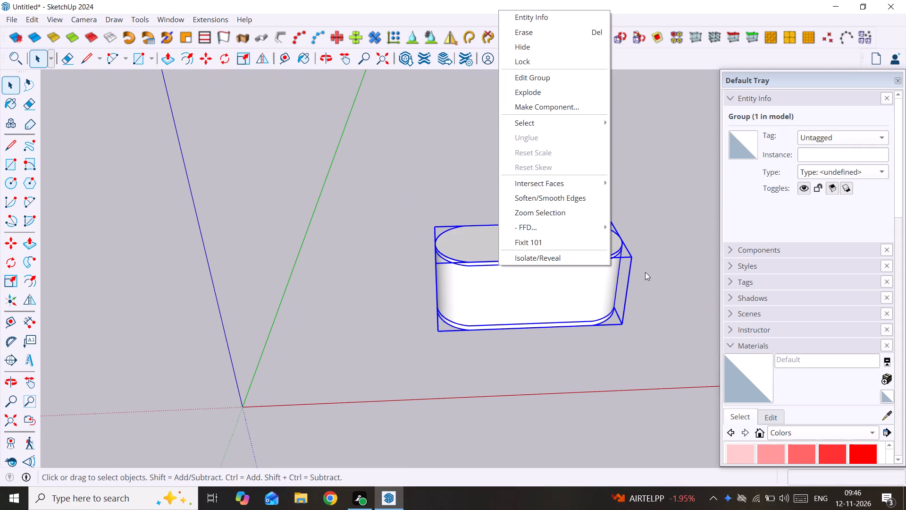
{"action": "left_click", "coordinate": [603, 262]}
Examine the bar counter and the area around it in the café reference image.
{"action": "scroll", "coordinate": [555, 261], "scroll_direction": "down", "scroll_amount": 13}
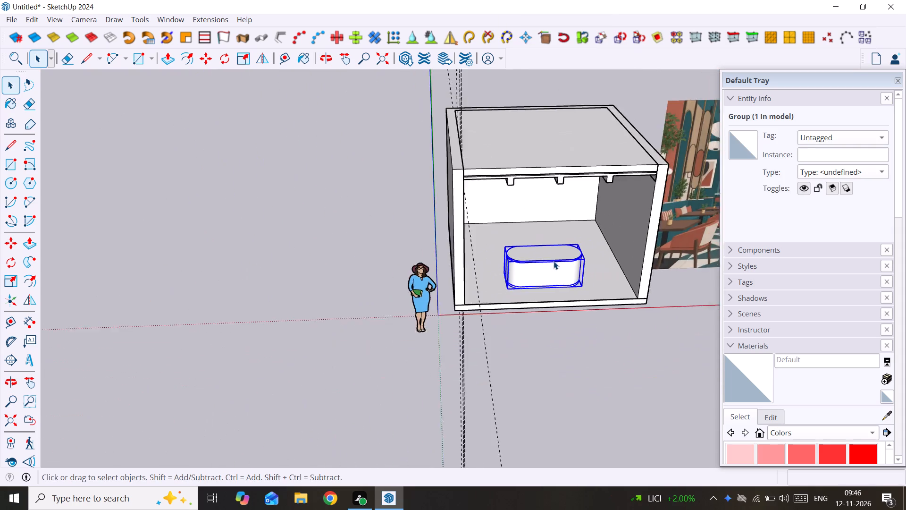
{"action": "scroll", "coordinate": [554, 261], "scroll_direction": "down", "scroll_amount": 1}
{"action": "middle_click_drag", "start_coordinate": [573, 255], "coordinate": [454, 326], "text": "shift"}
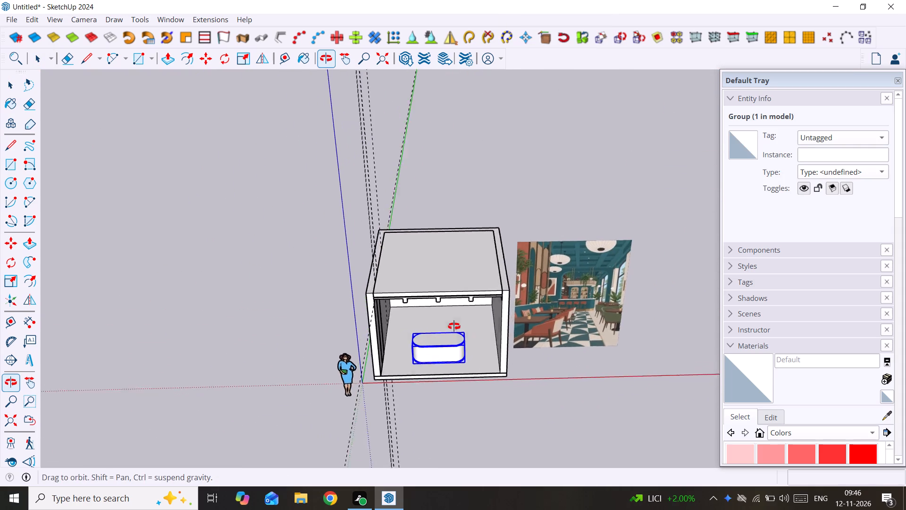
{"action": "middle_click_drag", "start_coordinate": [454, 326], "coordinate": [461, 277], "text": "shift"}
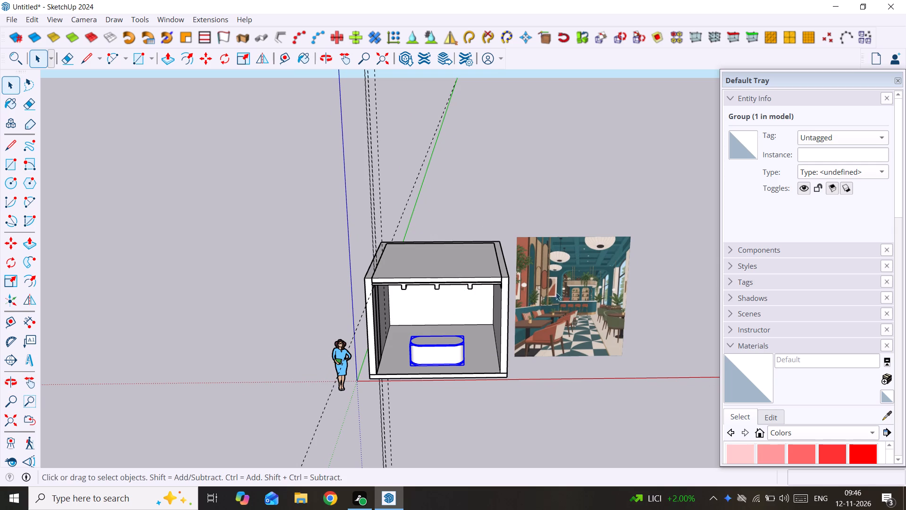
{"action": "scroll", "coordinate": [577, 292], "scroll_direction": "up", "scroll_amount": 14}
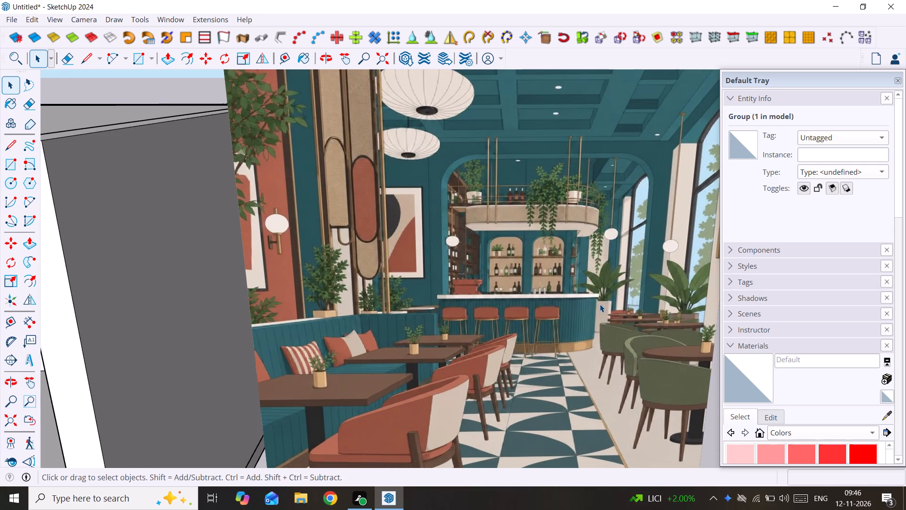
{"action": "scroll", "coordinate": [596, 301], "scroll_direction": "up", "scroll_amount": 1}
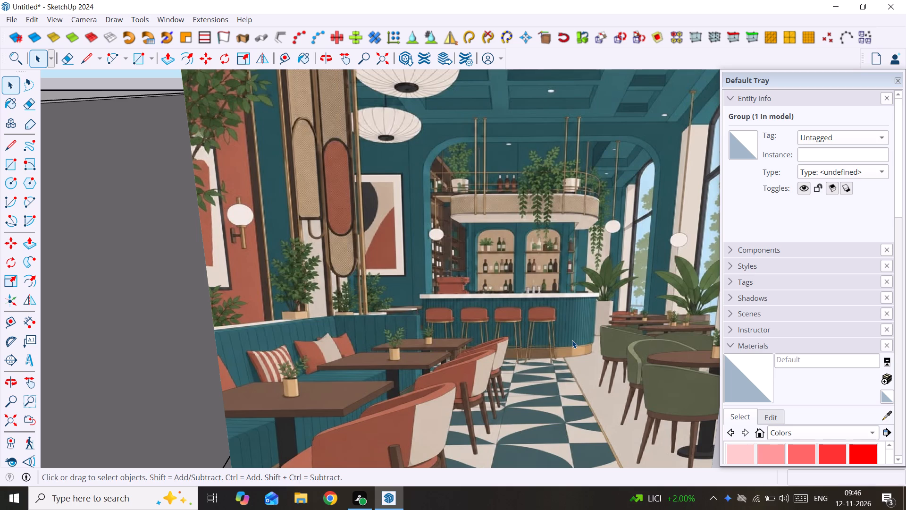
{"action": "scroll", "coordinate": [584, 357], "scroll_direction": "down", "scroll_amount": 10}
{"action": "middle_click_drag", "start_coordinate": [494, 342], "coordinate": [554, 307]}
{"action": "scroll", "coordinate": [554, 307], "scroll_direction": "up", "scroll_amount": 3}
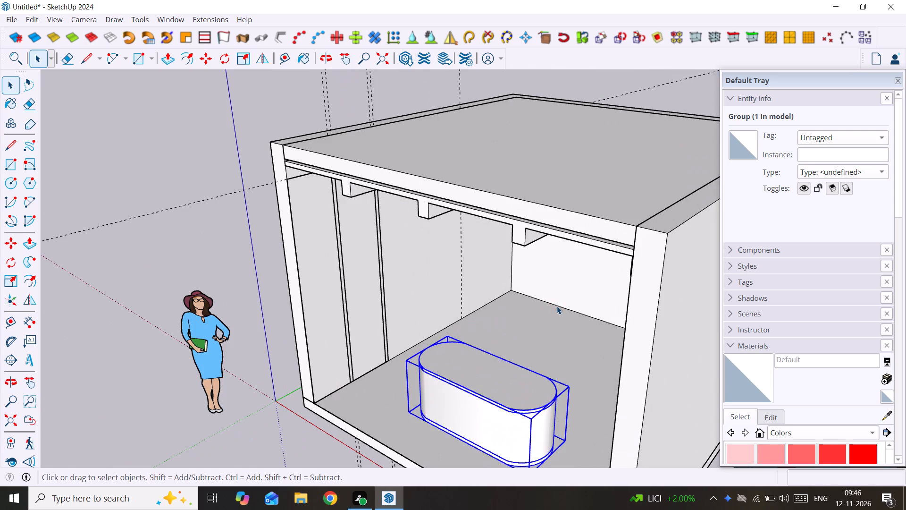
Place a vertical guide on the room's rear corner edge, at 0" from the edge.
{"action": "key", "text": "t"}
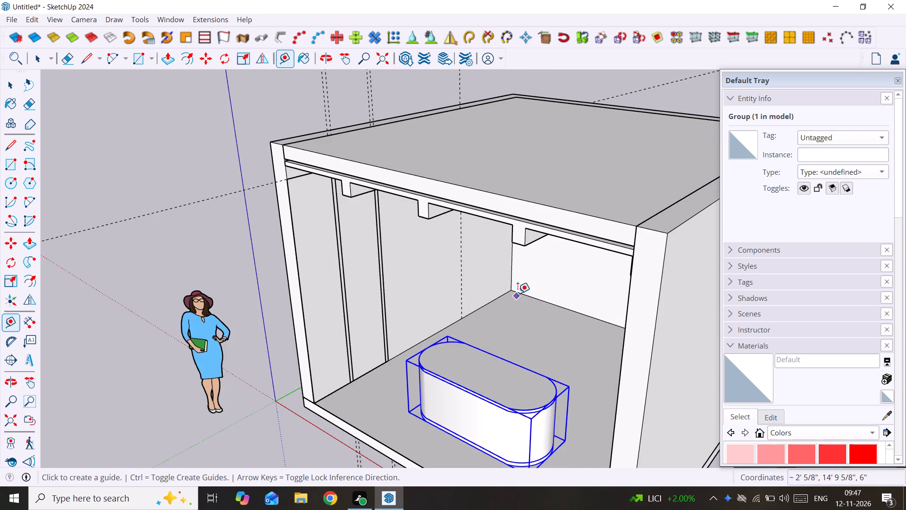
{"action": "scroll", "coordinate": [518, 293], "scroll_direction": "up", "scroll_amount": 3}
{"action": "scroll", "coordinate": [518, 293], "scroll_direction": "down", "scroll_amount": 4}
{"action": "middle_click_drag", "start_coordinate": [518, 285], "coordinate": [557, 210]}
{"action": "scroll", "coordinate": [487, 235], "scroll_direction": "down", "scroll_amount": 2}
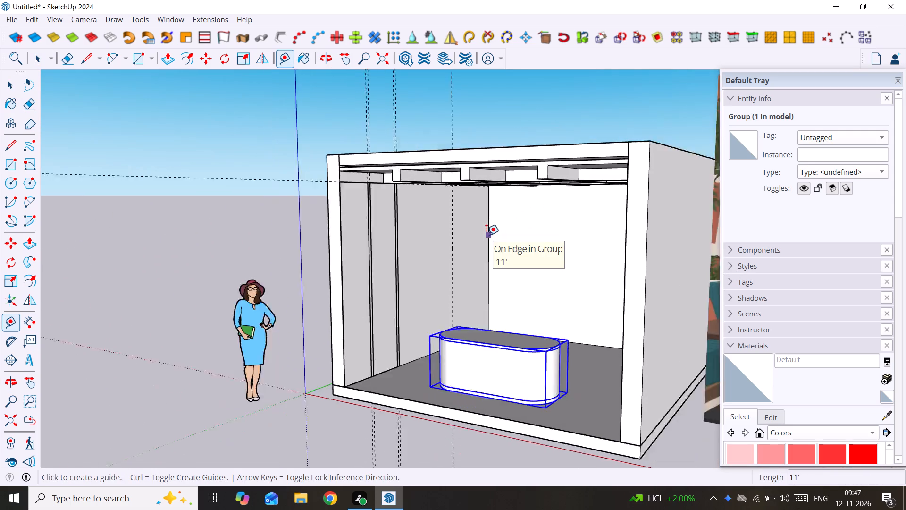
{"action": "scroll", "coordinate": [487, 235], "scroll_direction": "down", "scroll_amount": 3}
{"action": "left_click", "coordinate": [487, 235]}
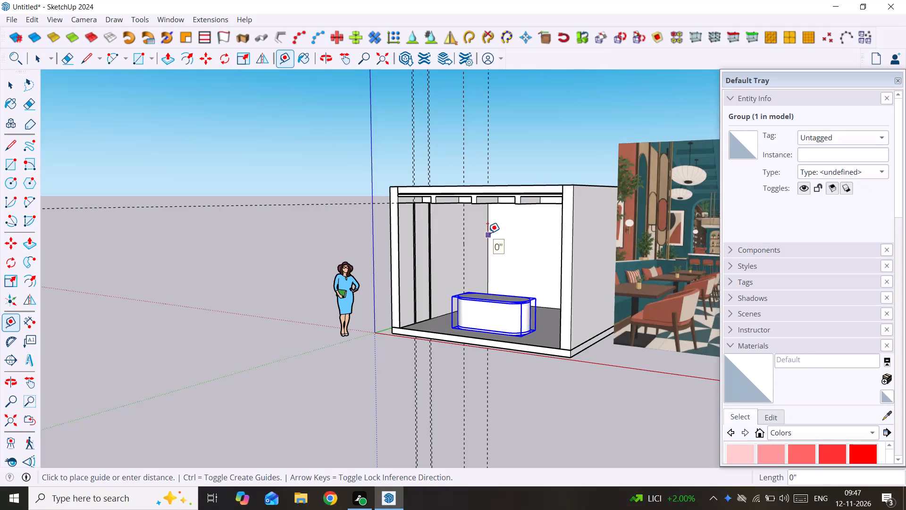
{"action": "left_click", "coordinate": [487, 233]}
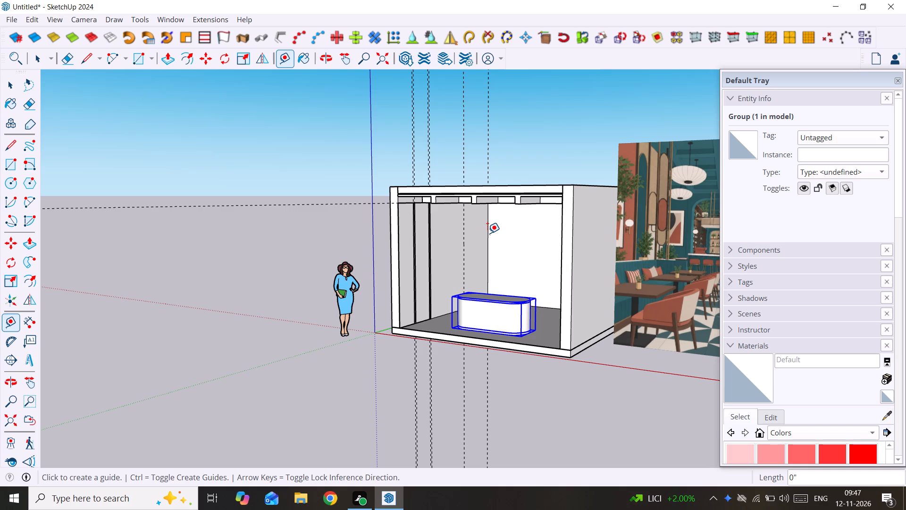
{"action": "key", "text": "space"}
Examine the bar counter and its surroundings in the café reference image and compare them with the modelled room.
{"action": "scroll", "coordinate": [487, 233], "scroll_direction": "down", "scroll_amount": 5}
{"action": "scroll", "coordinate": [706, 248], "scroll_direction": "up", "scroll_amount": 3}
{"action": "scroll", "coordinate": [638, 214], "scroll_direction": "up", "scroll_amount": 5}
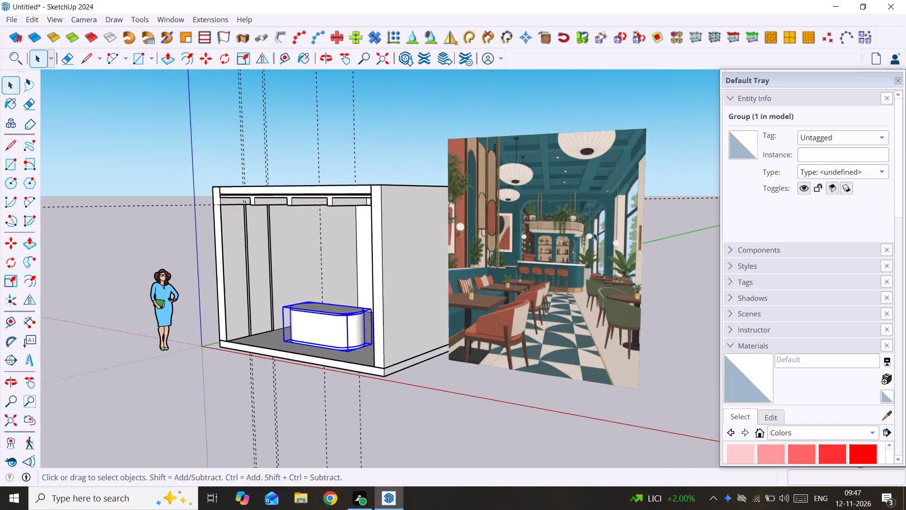
{"action": "scroll", "coordinate": [573, 240], "scroll_direction": "up", "scroll_amount": 4}
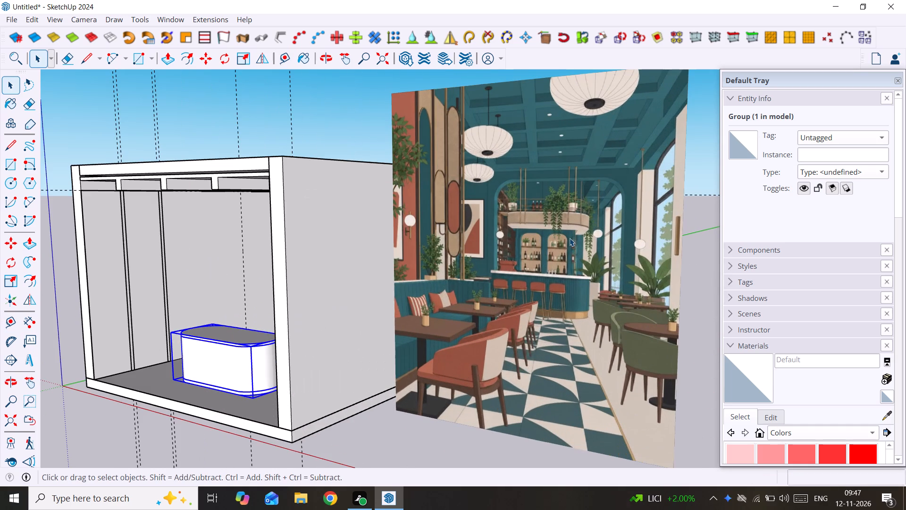
{"action": "scroll", "coordinate": [577, 239], "scroll_direction": "up", "scroll_amount": 3}
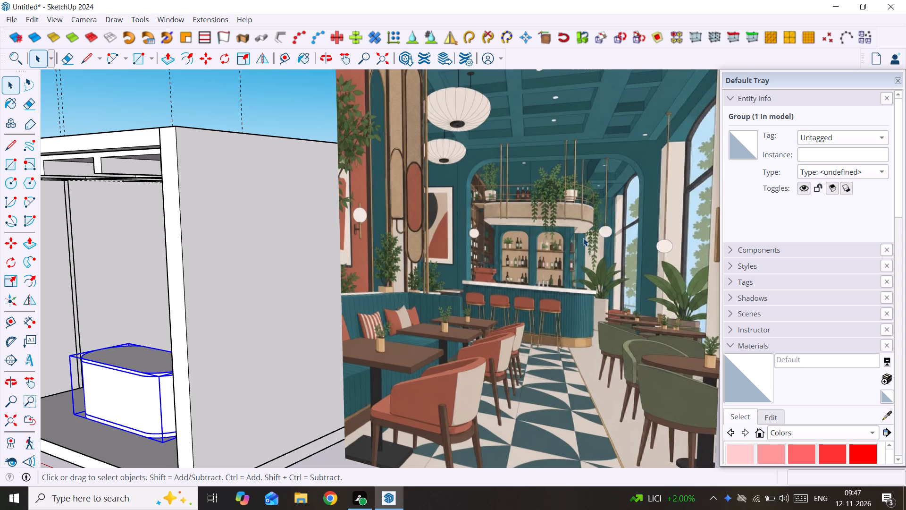
{"action": "scroll", "coordinate": [498, 239], "scroll_direction": "down", "scroll_amount": 3}
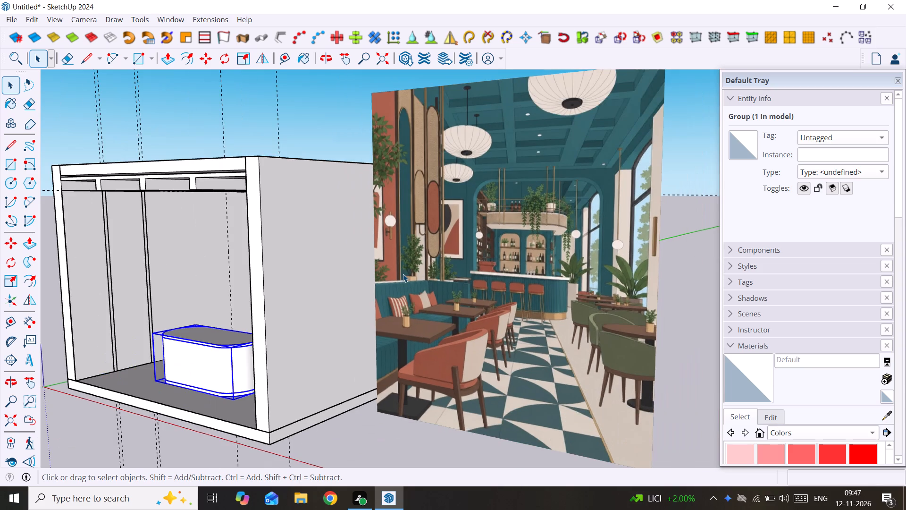
{"action": "middle_click_drag", "start_coordinate": [403, 274], "coordinate": [670, 262]}
{"action": "scroll", "coordinate": [448, 257], "scroll_direction": "up", "scroll_amount": 3}
{"action": "middle_click_drag", "start_coordinate": [448, 257], "coordinate": [575, 308]}
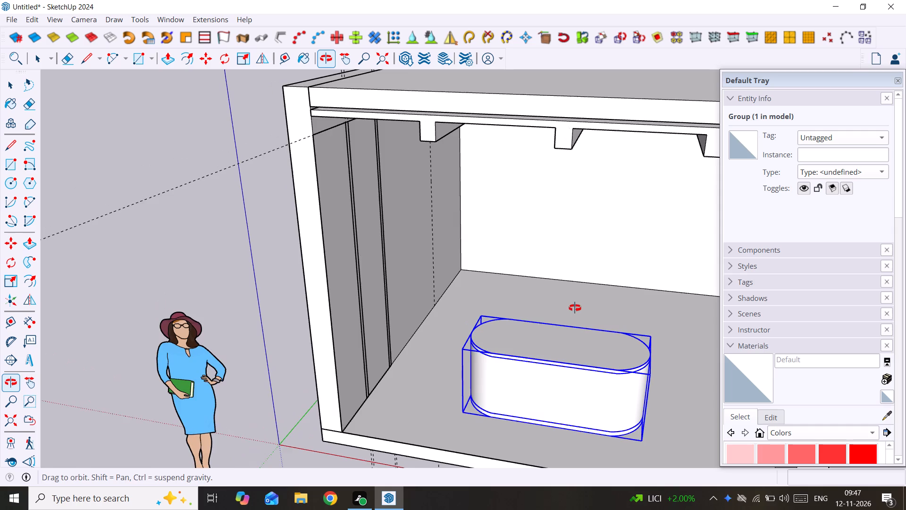
{"action": "middle_click_drag", "start_coordinate": [575, 308], "coordinate": [632, 299]}
{"action": "scroll", "coordinate": [632, 299], "scroll_direction": "down", "scroll_amount": 8}
{"action": "middle_click_drag", "start_coordinate": [628, 296], "coordinate": [354, 307]}
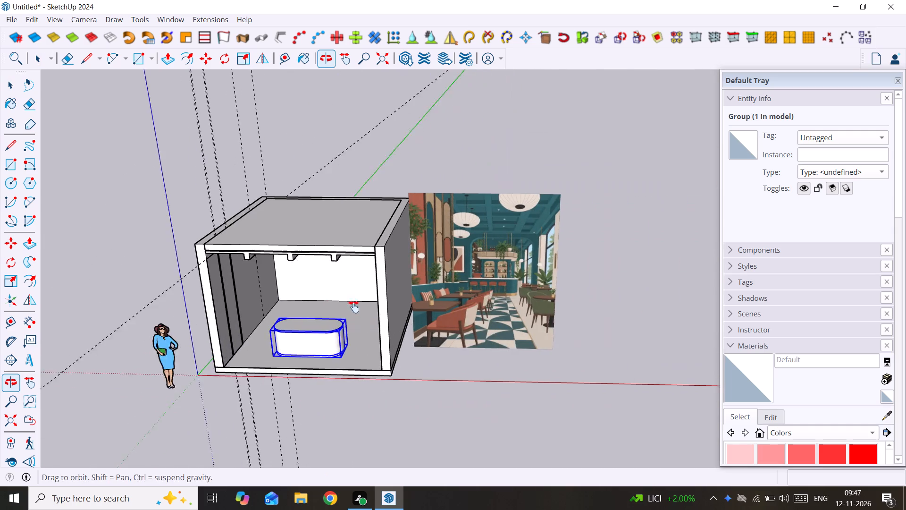
{"action": "middle_click_drag", "start_coordinate": [354, 307], "coordinate": [354, 306]}
{"action": "scroll", "coordinate": [419, 270], "scroll_direction": "up", "scroll_amount": 4}
{"action": "scroll", "coordinate": [541, 260], "scroll_direction": "up", "scroll_amount": 8}
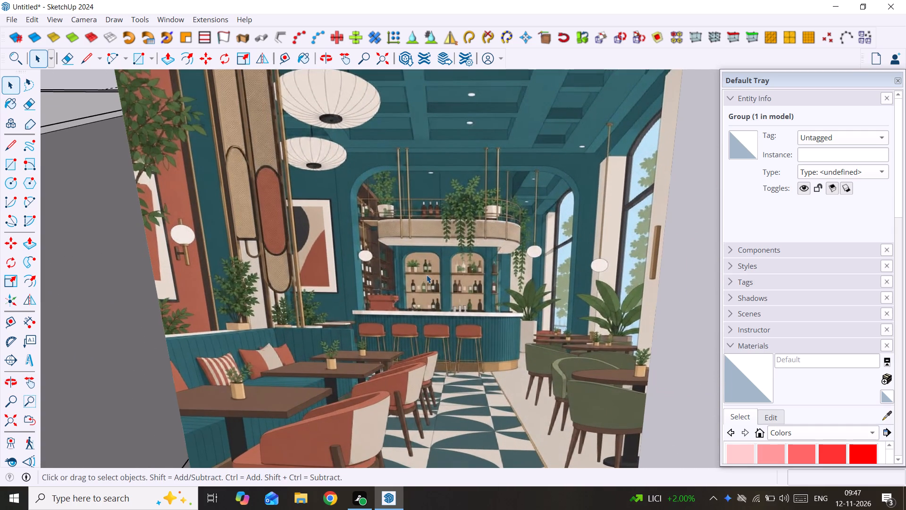
{"action": "scroll", "coordinate": [398, 270], "scroll_direction": "up", "scroll_amount": 8}
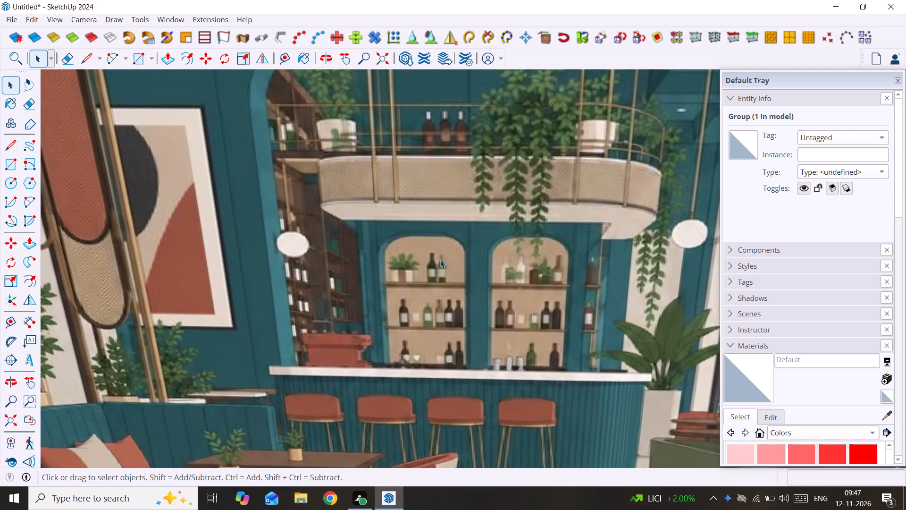
{"action": "scroll", "coordinate": [440, 260], "scroll_direction": "down", "scroll_amount": 9}
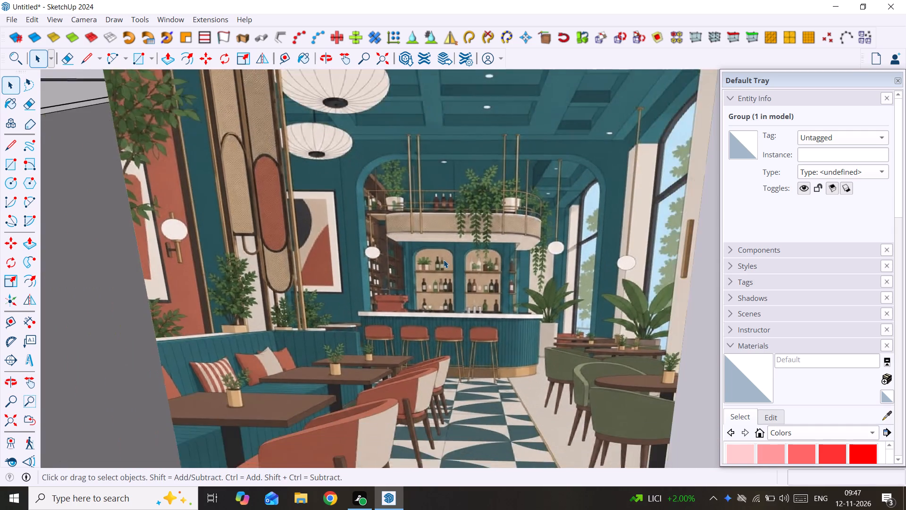
{"action": "scroll", "coordinate": [444, 260], "scroll_direction": "down", "scroll_amount": 3}
Move the counter group about 8' 4" back toward the room's rear wall.
{"action": "middle_click_drag", "start_coordinate": [446, 261], "coordinate": [705, 246]}
{"action": "scroll", "coordinate": [573, 260], "scroll_direction": "down", "scroll_amount": 9}
{"action": "middle_click_drag", "start_coordinate": [443, 290], "coordinate": [444, 284]}
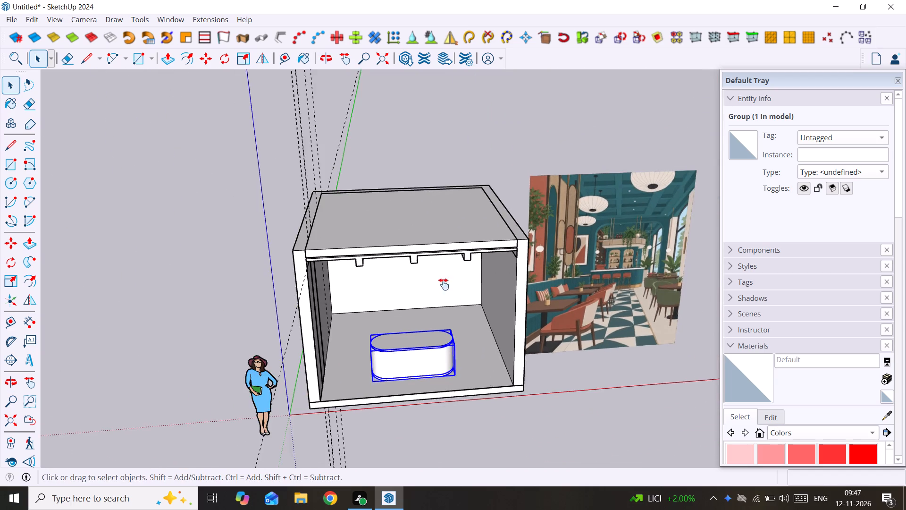
{"action": "middle_click_drag", "start_coordinate": [444, 284], "coordinate": [437, 204]}
{"action": "left_click", "coordinate": [448, 274]}
{"action": "key", "text": "m"}
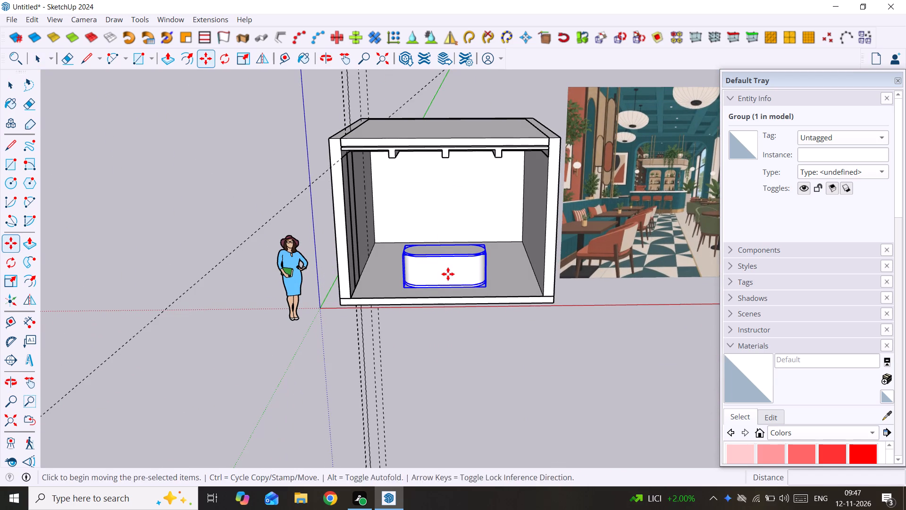
{"action": "left_click", "coordinate": [447, 274]}
{"action": "left_click", "coordinate": [452, 243]}
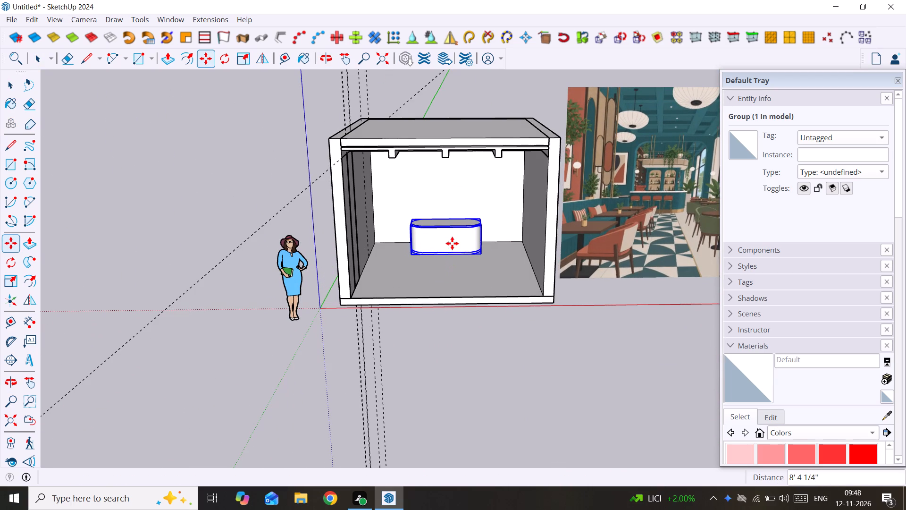
{"action": "key", "text": "space"}
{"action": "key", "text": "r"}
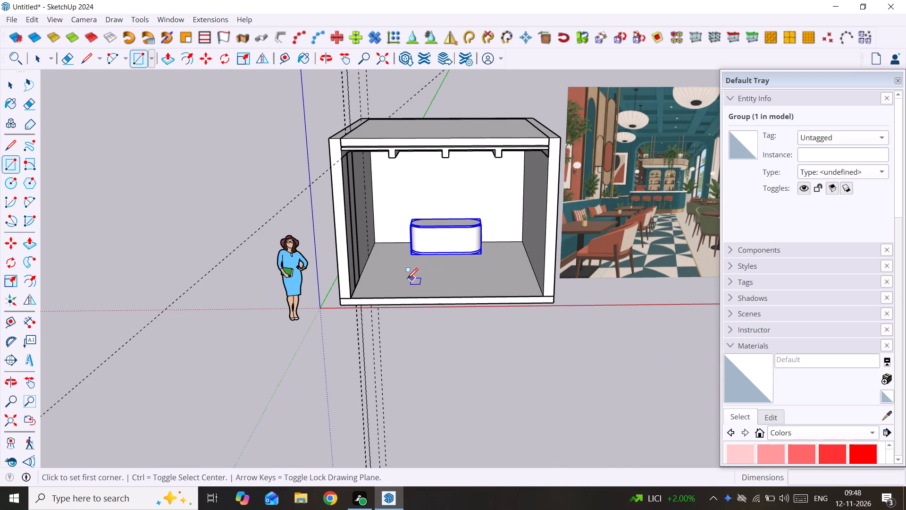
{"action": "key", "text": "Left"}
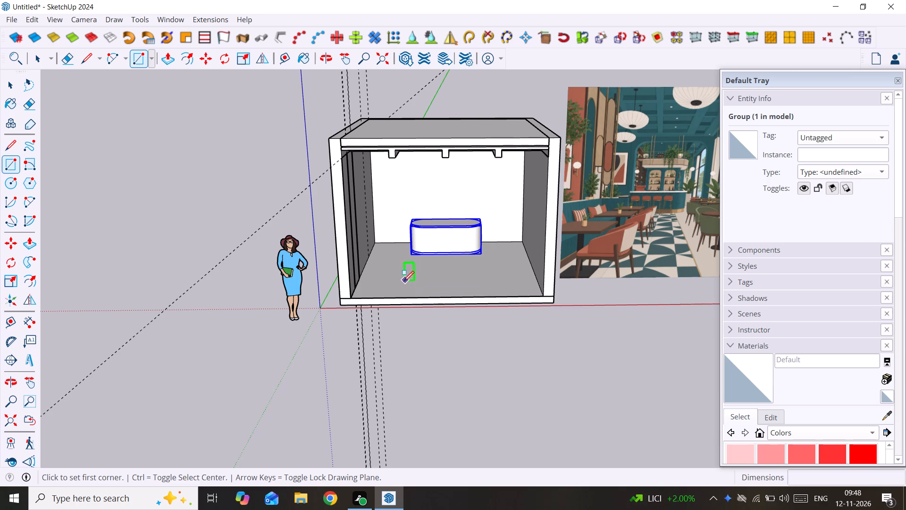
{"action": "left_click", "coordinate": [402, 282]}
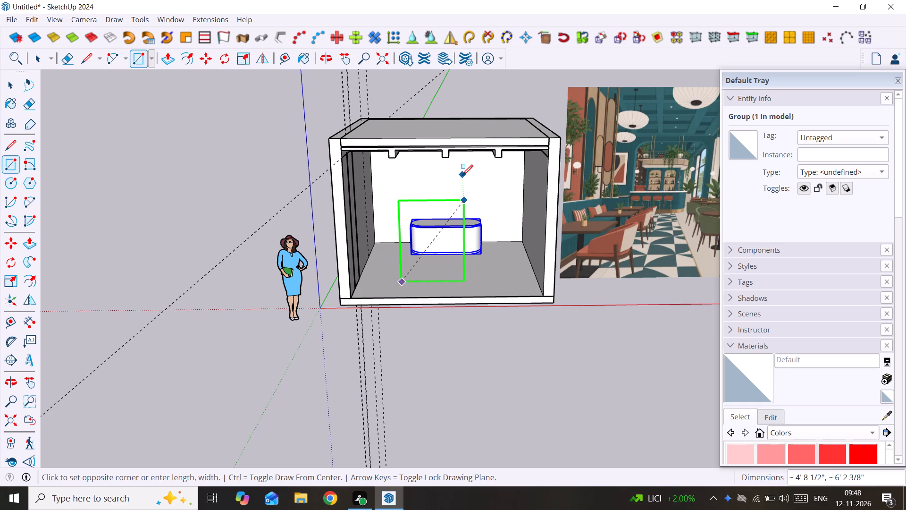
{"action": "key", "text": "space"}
Move the counter about 3' 9" from its bottom front corner, across the floor toward the side wall with vertical strips.
{"action": "scroll", "coordinate": [477, 194], "scroll_direction": "up", "scroll_amount": 2}
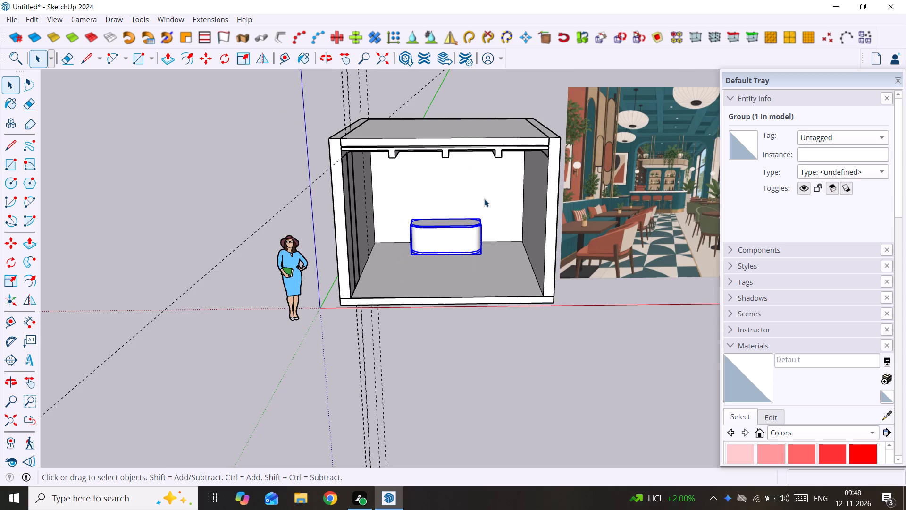
{"action": "scroll", "coordinate": [484, 199], "scroll_direction": "up", "scroll_amount": 1}
{"action": "scroll", "coordinate": [411, 237], "scroll_direction": "down", "scroll_amount": 1}
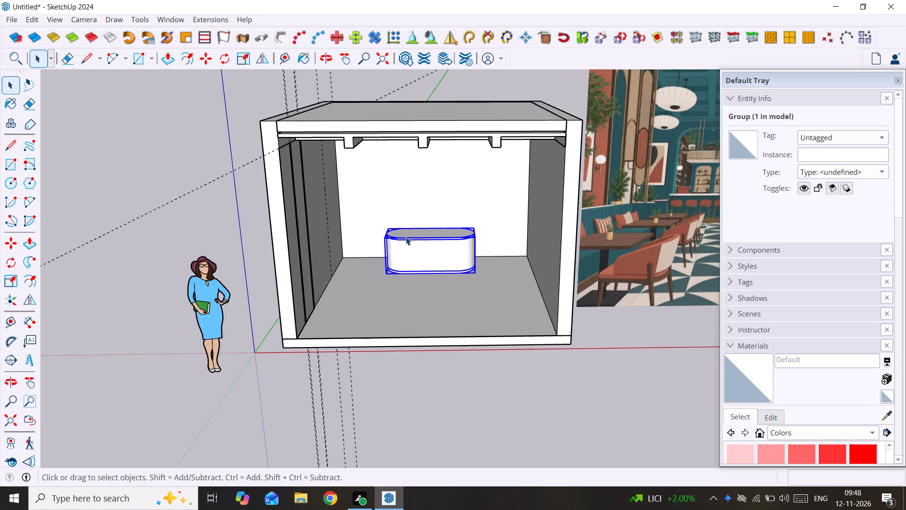
{"action": "key", "text": "m"}
{"action": "scroll", "coordinate": [392, 242], "scroll_direction": "up", "scroll_amount": 1}
{"action": "middle_click_drag", "start_coordinate": [392, 242], "coordinate": [443, 279]}
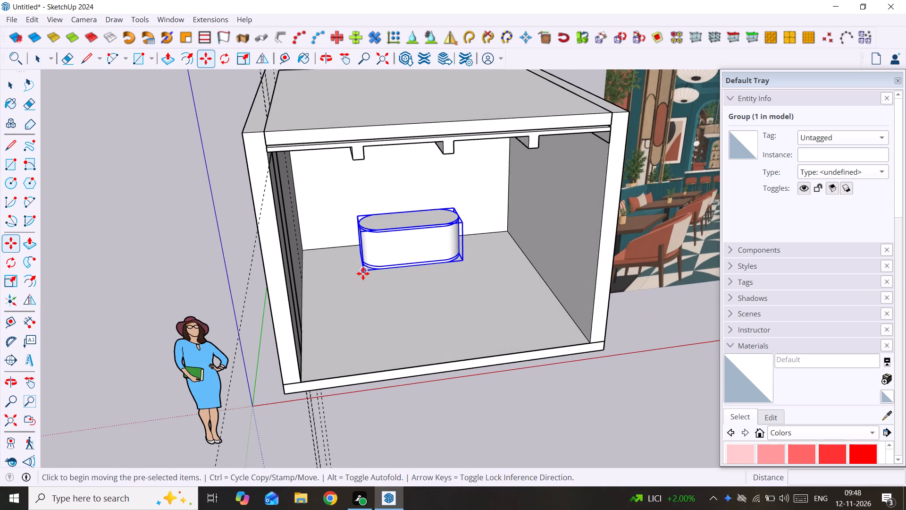
{"action": "left_click", "coordinate": [363, 272]}
{"action": "left_click", "coordinate": [330, 300]}
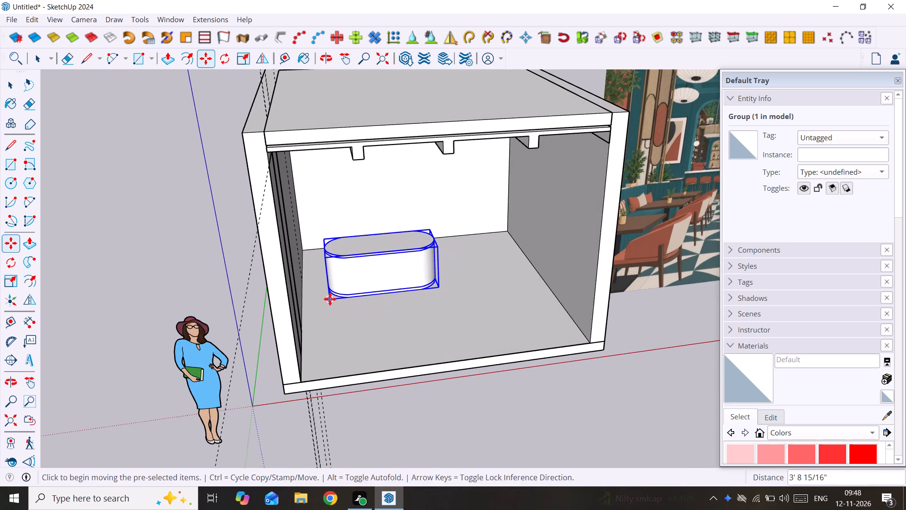
Lengthen the counter along the red axis with Scale, stretching the end farther from the strip-lined side wall.
{"action": "middle_click_drag", "start_coordinate": [418, 282], "coordinate": [324, 290]}
{"action": "key", "text": "s"}
{"action": "scroll", "coordinate": [410, 270], "scroll_direction": "up", "scroll_amount": 4}
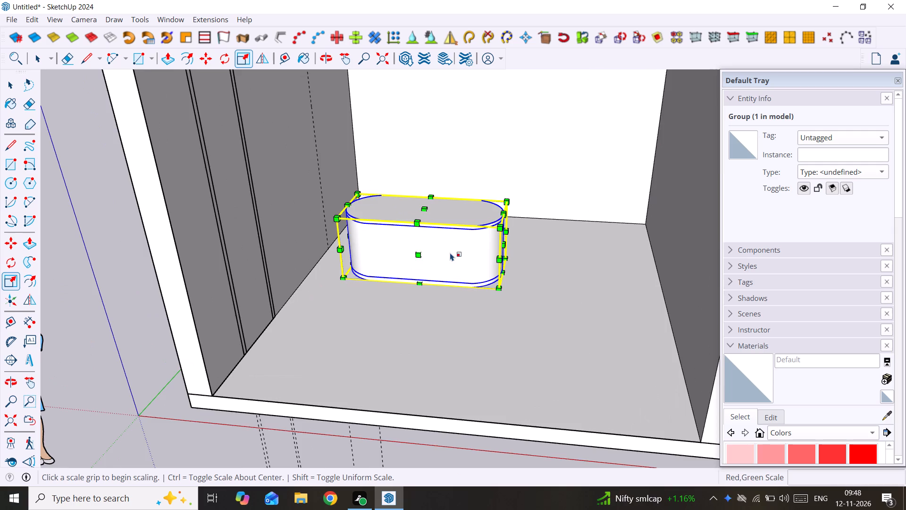
{"action": "scroll", "coordinate": [460, 248], "scroll_direction": "up", "scroll_amount": 4}
{"action": "scroll", "coordinate": [504, 238], "scroll_direction": "up", "scroll_amount": 3}
{"action": "left_click_drag", "start_coordinate": [524, 245], "coordinate": [572, 250]}
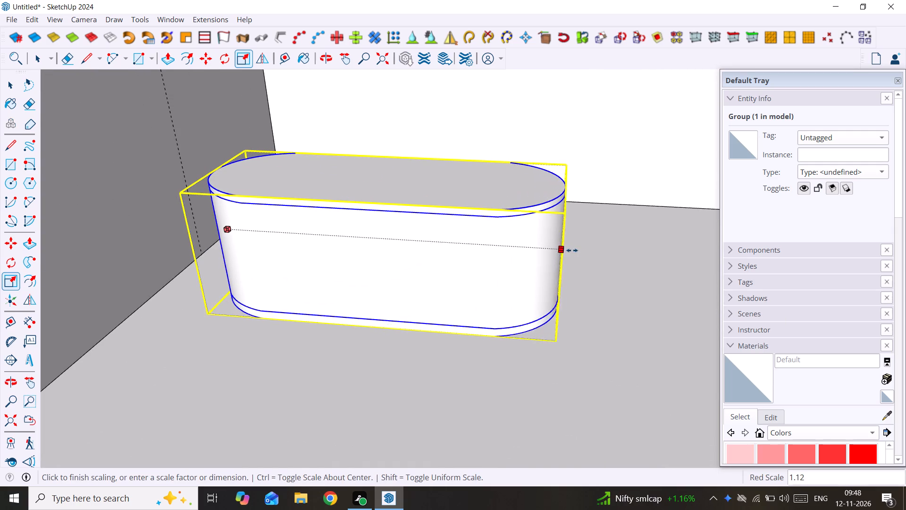
{"action": "left_click_drag", "start_coordinate": [572, 250], "coordinate": [622, 259]}
{"action": "scroll", "coordinate": [406, 263], "scroll_direction": "down", "scroll_amount": 9}
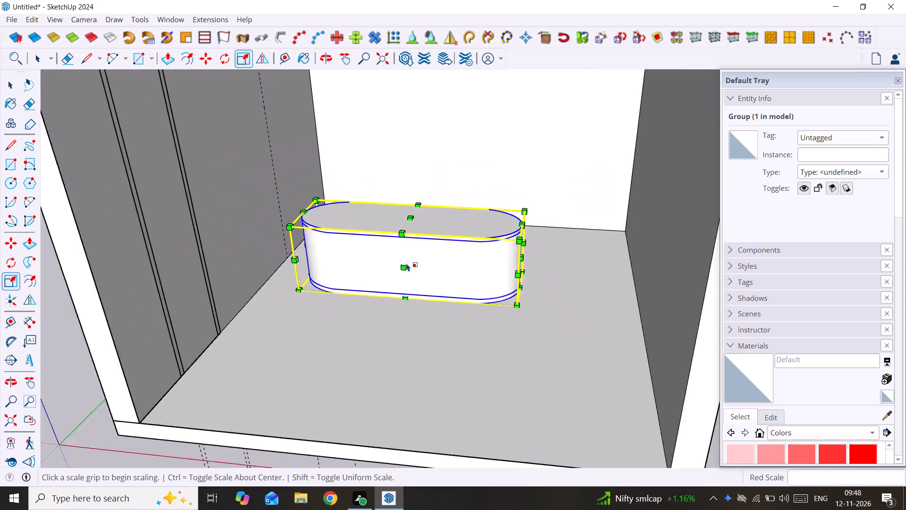
Scale the counter slightly longer along the red axis, extending the same free end toward the opposite side wall.
{"action": "scroll", "coordinate": [406, 263], "scroll_direction": "down", "scroll_amount": 5}
{"action": "scroll", "coordinate": [462, 258], "scroll_direction": "up", "scroll_amount": 2}
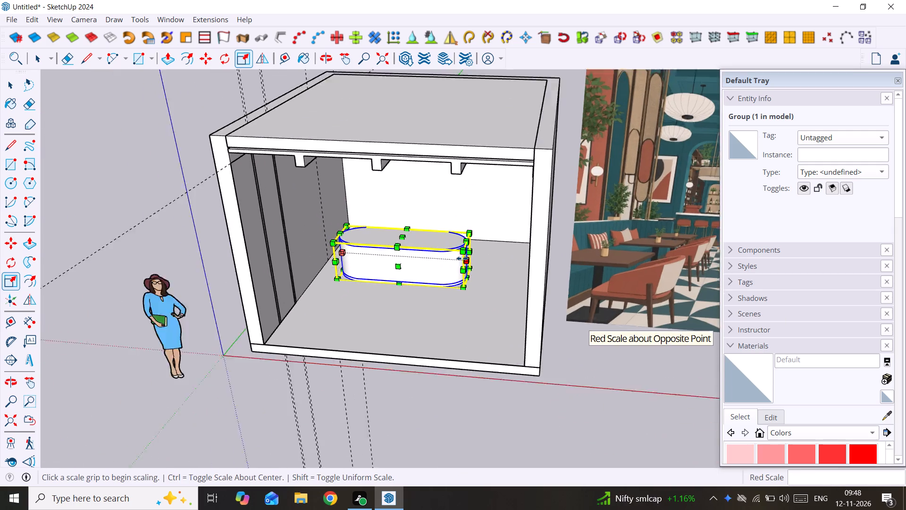
{"action": "scroll", "coordinate": [462, 258], "scroll_direction": "up", "scroll_amount": 6}
{"action": "left_click_drag", "start_coordinate": [470, 261], "coordinate": [487, 264]}
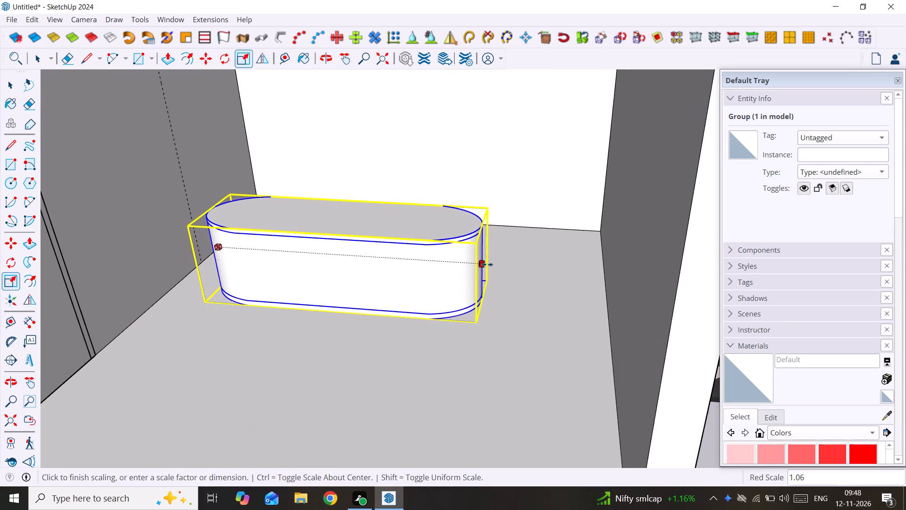
{"action": "left_click_drag", "start_coordinate": [487, 264], "coordinate": [494, 266]}
{"action": "key", "text": "space"}
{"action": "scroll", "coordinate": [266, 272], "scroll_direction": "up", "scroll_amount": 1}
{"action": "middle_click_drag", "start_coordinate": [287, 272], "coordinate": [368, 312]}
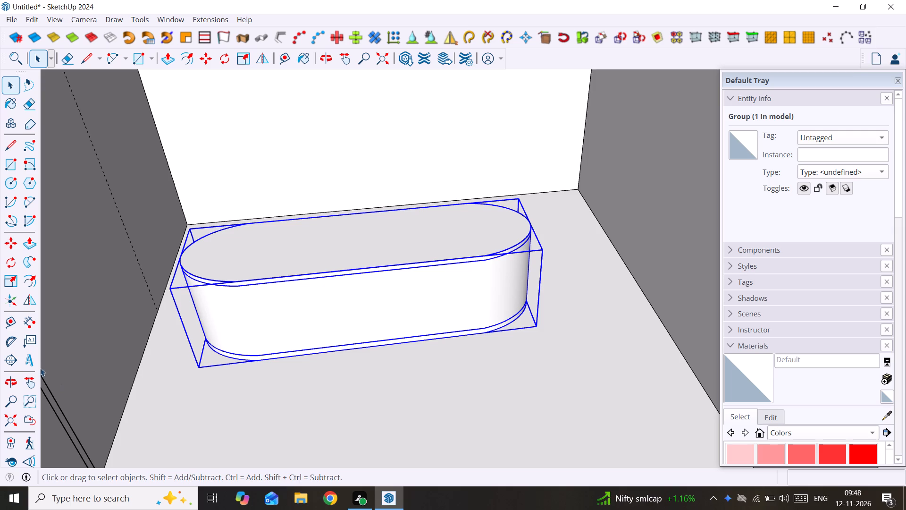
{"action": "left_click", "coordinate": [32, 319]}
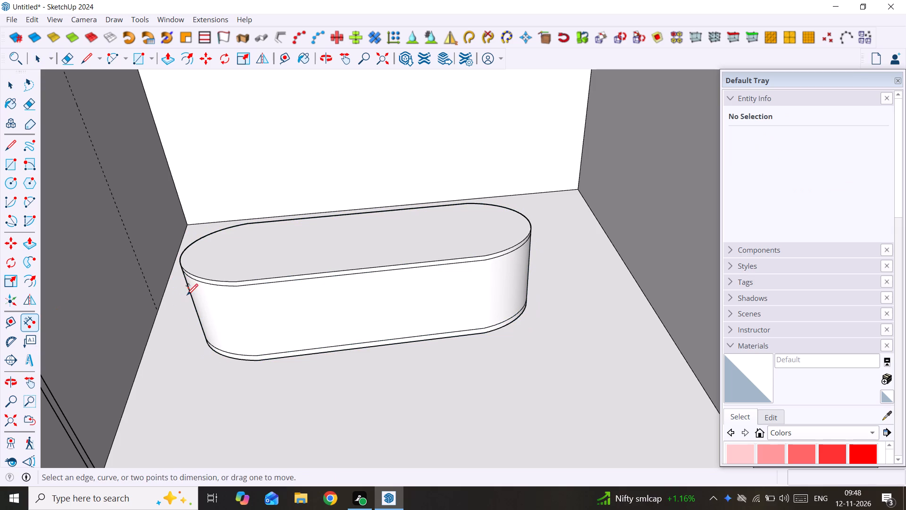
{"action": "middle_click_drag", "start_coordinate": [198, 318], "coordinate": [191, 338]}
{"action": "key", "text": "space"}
Select the counter group, clean up its geometry with FixIt 101 and dismiss the results.
{"action": "left_click", "coordinate": [237, 303]}
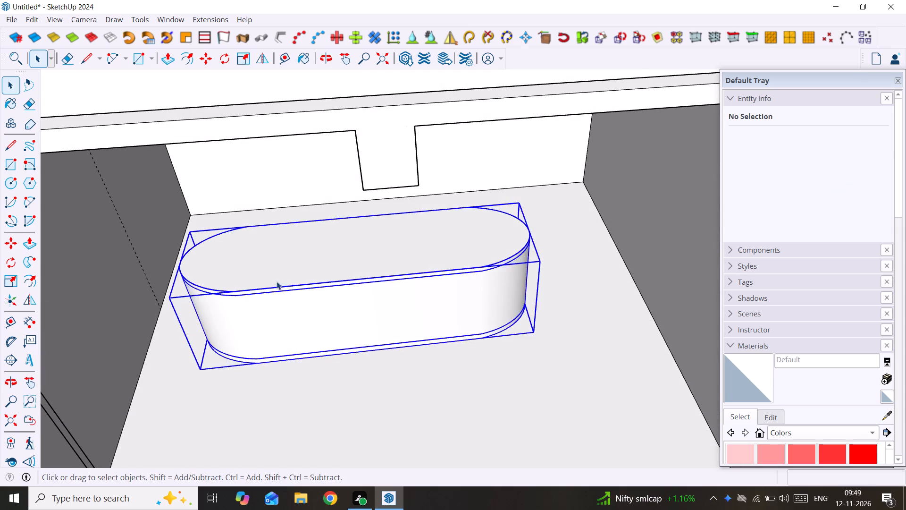
{"action": "scroll", "coordinate": [277, 281], "scroll_direction": "up", "scroll_amount": 7}
{"action": "middle_click_drag", "start_coordinate": [273, 297], "coordinate": [247, 316]}
{"action": "right_click", "coordinate": [263, 288]}
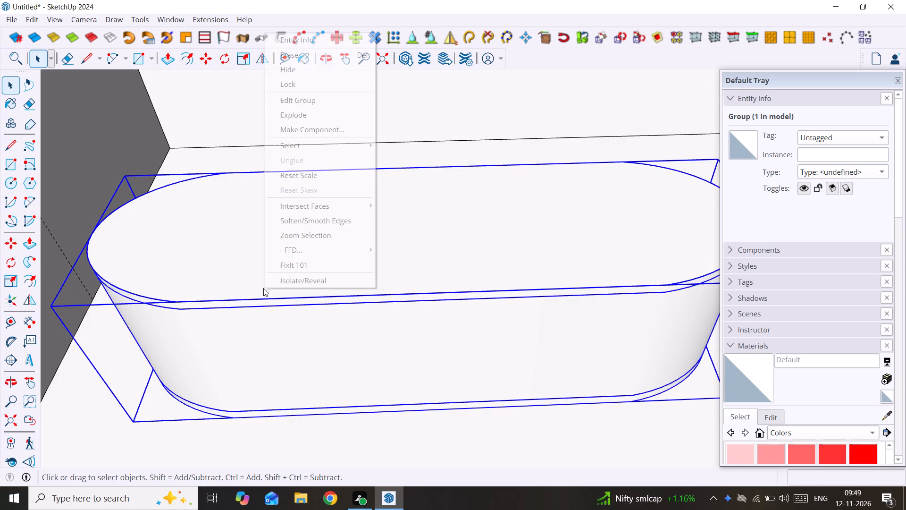
{"action": "left_click", "coordinate": [310, 269]}
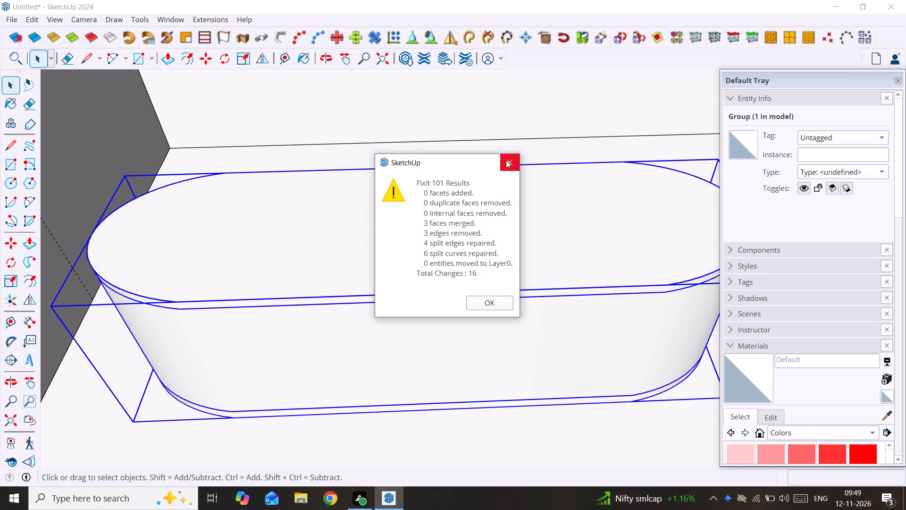
{"action": "left_click", "coordinate": [506, 161]}
Isolate the counter group from the rest of the model with Isolate/Reveal.
{"action": "right_click", "coordinate": [470, 244]}
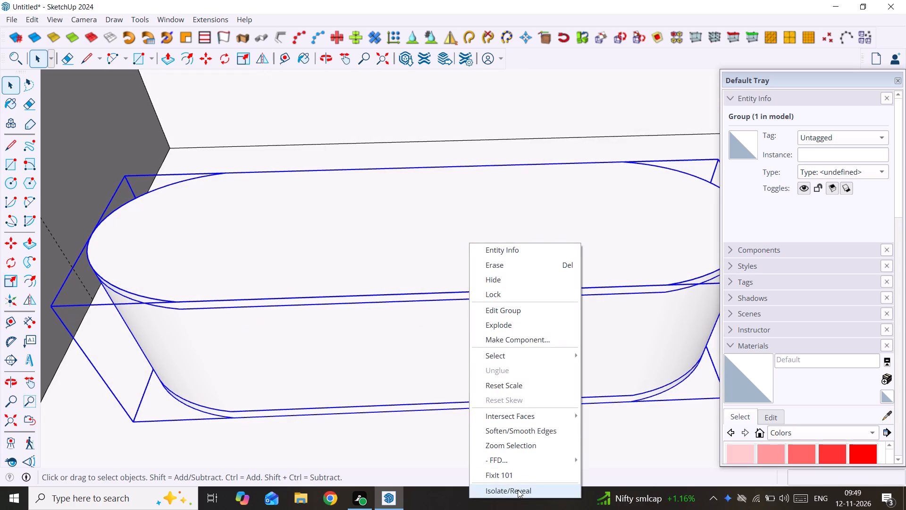
{"action": "left_click", "coordinate": [518, 490]}
{"action": "scroll", "coordinate": [423, 323], "scroll_direction": "down", "scroll_amount": 10}
{"action": "middle_click_drag", "start_coordinate": [438, 257], "coordinate": [614, 272]}
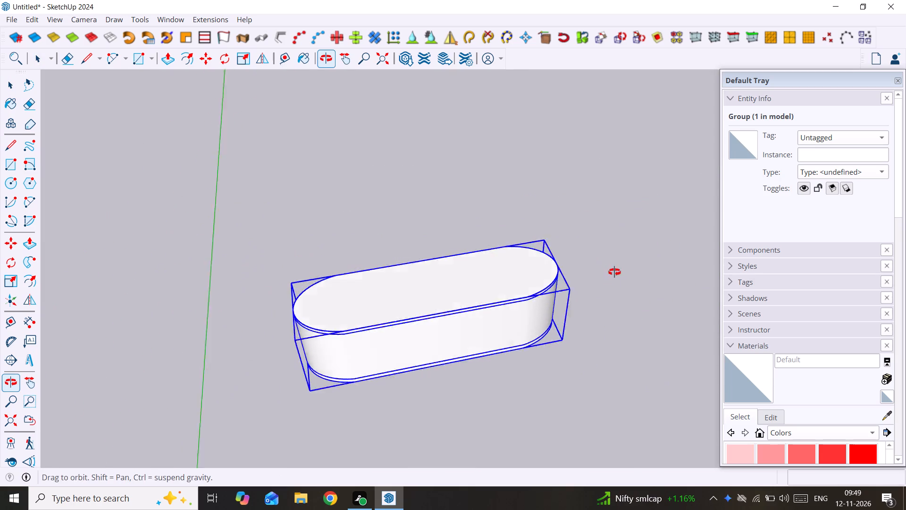
Measure the isolated counter's length across its top, from one rounded end to the other.
{"action": "middle_click_drag", "start_coordinate": [614, 272], "coordinate": [450, 356]}
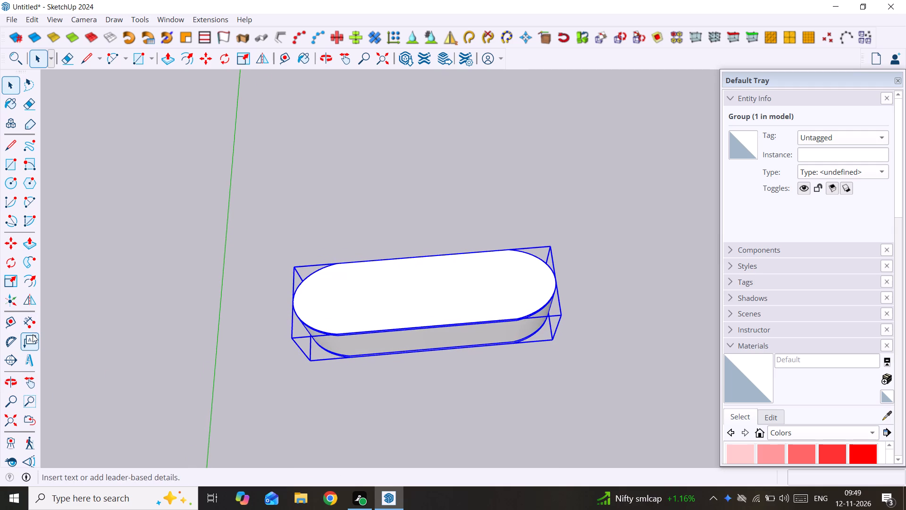
{"action": "left_click", "coordinate": [16, 327]}
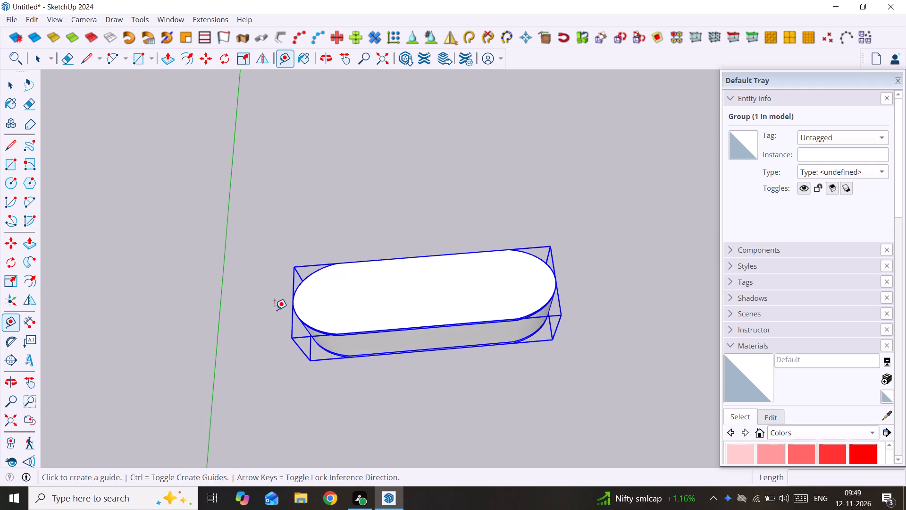
{"action": "left_click", "coordinate": [295, 299]}
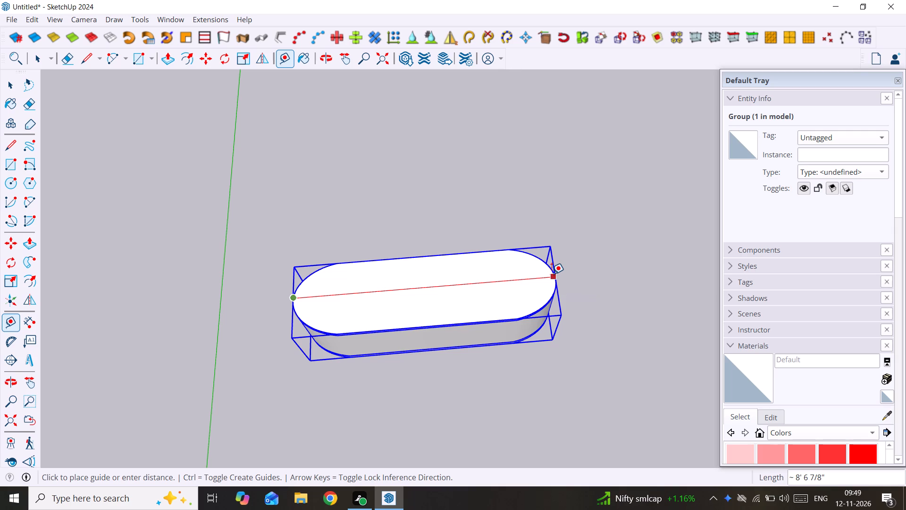
{"action": "key", "text": "space"}
Shorten the counter along the red axis with Scale to about 7' 11" long.
{"action": "key", "text": "s"}
{"action": "scroll", "coordinate": [558, 275], "scroll_direction": "up", "scroll_amount": 4}
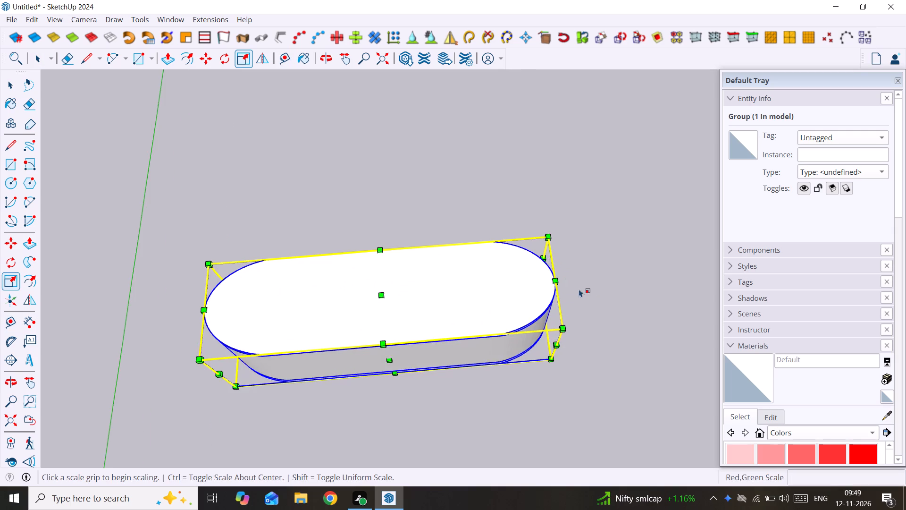
{"action": "scroll", "coordinate": [579, 289], "scroll_direction": "up", "scroll_amount": 2}
{"action": "middle_click_drag", "start_coordinate": [579, 289], "coordinate": [384, 257]}
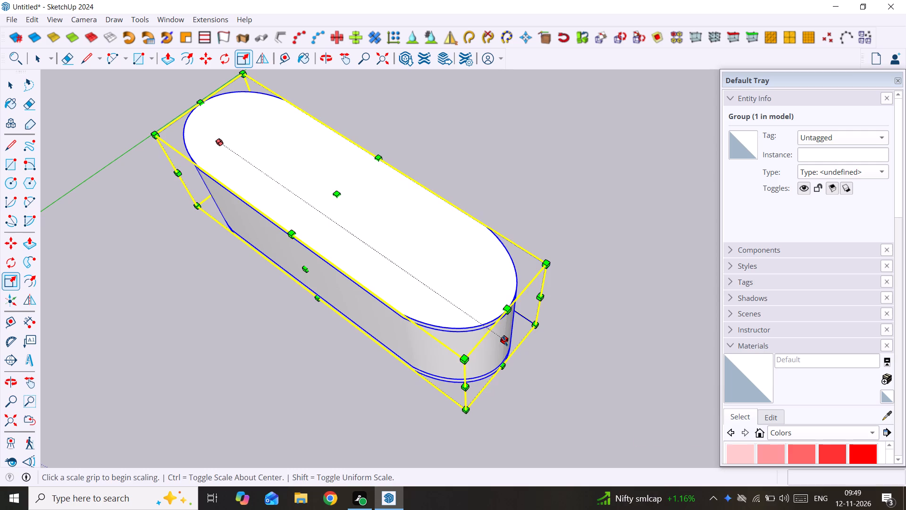
{"action": "left_click_drag", "start_coordinate": [505, 341], "coordinate": [479, 321]}
{"action": "key", "text": "space"}
Measure and recheck the shortened counter's overall length between the tips of its rounded ends.
{"action": "middle_click_drag", "start_coordinate": [386, 307], "coordinate": [662, 310]}
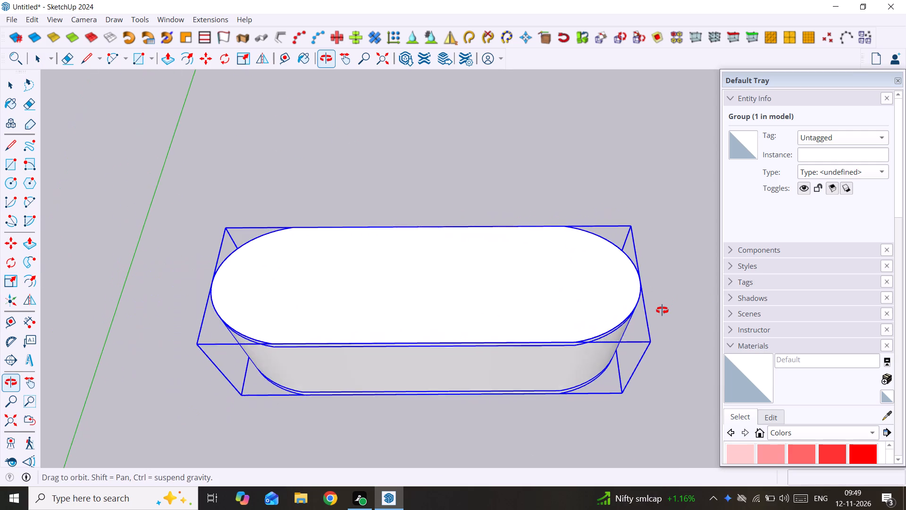
{"action": "middle_click_drag", "start_coordinate": [662, 310], "coordinate": [667, 316]}
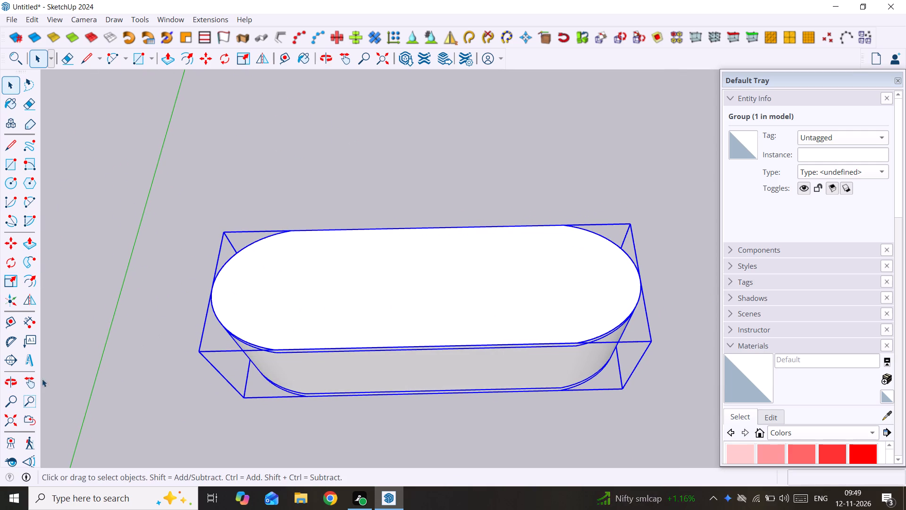
{"action": "left_click", "coordinate": [12, 325]}
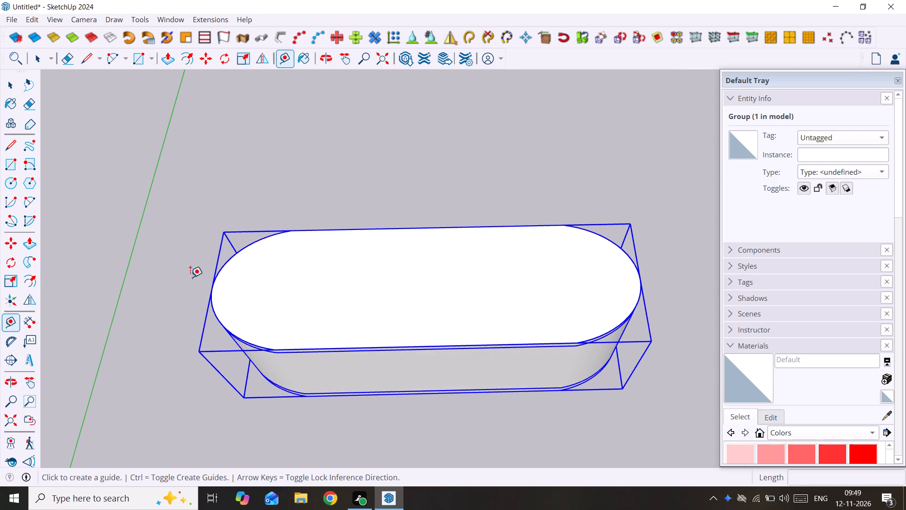
{"action": "left_click", "coordinate": [210, 287]}
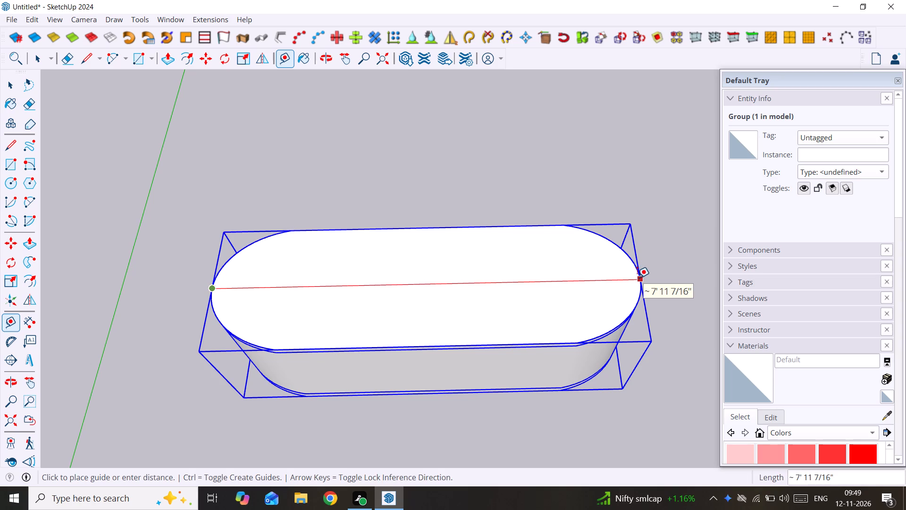
{"action": "key", "text": "space"}
{"action": "scroll", "coordinate": [637, 282], "scroll_direction": "down", "scroll_amount": 5}
{"action": "scroll", "coordinate": [636, 283], "scroll_direction": "up", "scroll_amount": 1}
{"action": "middle_click_drag", "start_coordinate": [633, 283], "coordinate": [435, 171]}
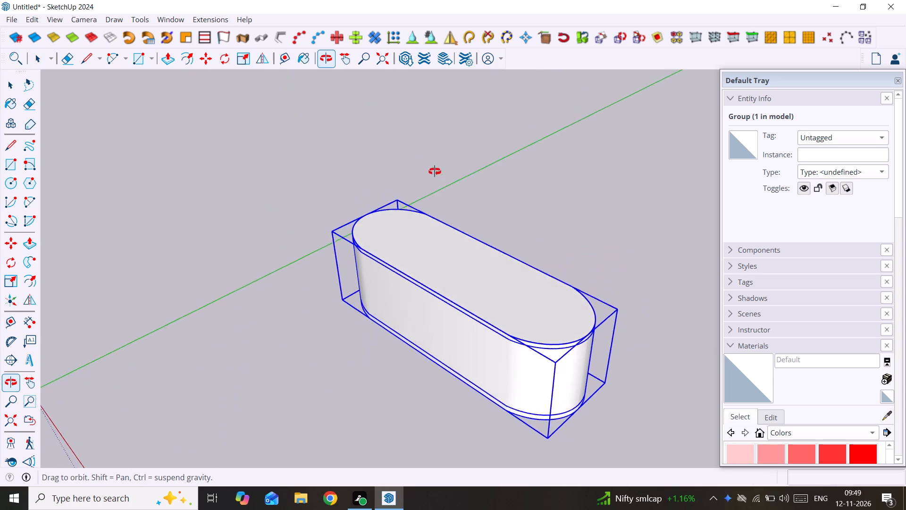
{"action": "middle_click_drag", "start_coordinate": [435, 171], "coordinate": [621, 162]}
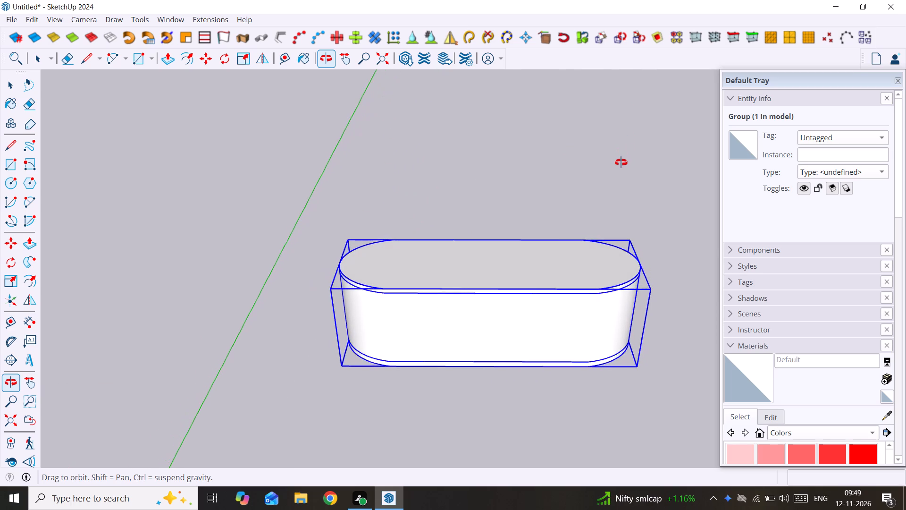
{"action": "middle_click_drag", "start_coordinate": [621, 162], "coordinate": [621, 168]}
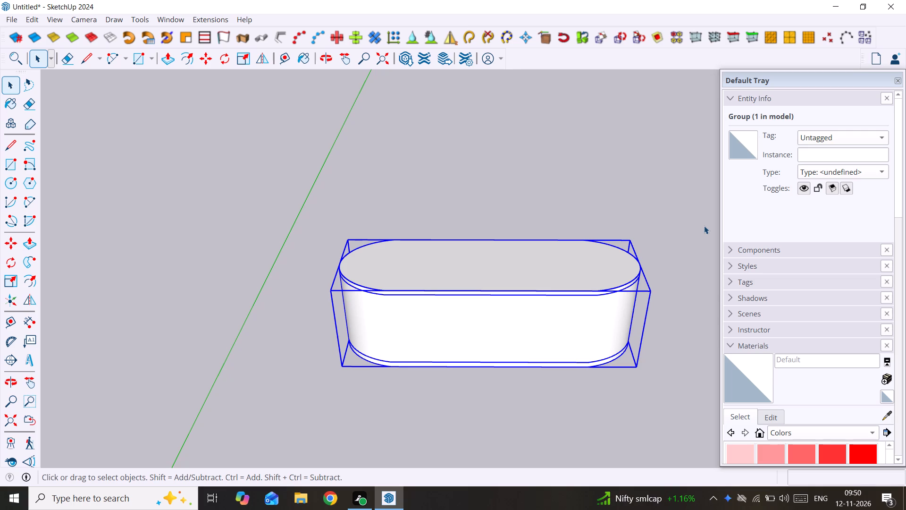
{"action": "scroll", "coordinate": [397, 266], "scroll_direction": "up", "scroll_amount": 1}
{"action": "middle_click_drag", "start_coordinate": [397, 266], "coordinate": [397, 378]}
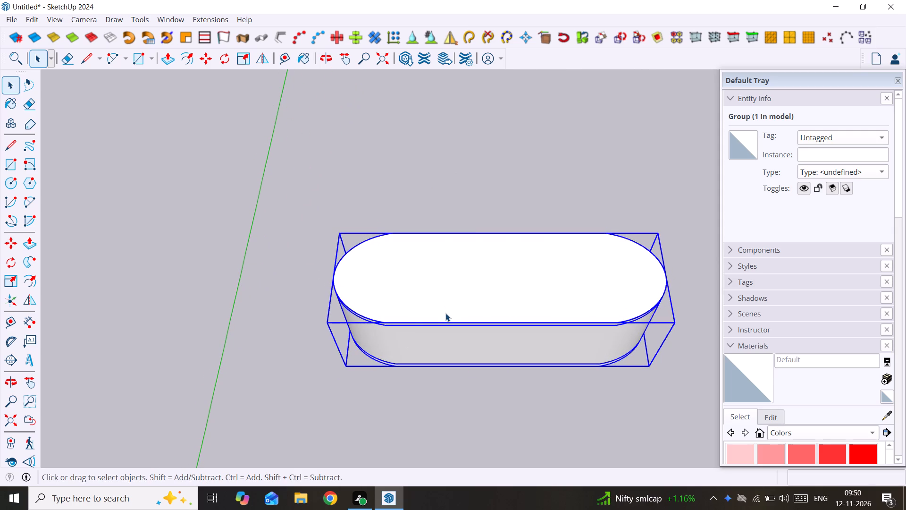
{"action": "key", "text": "t"}
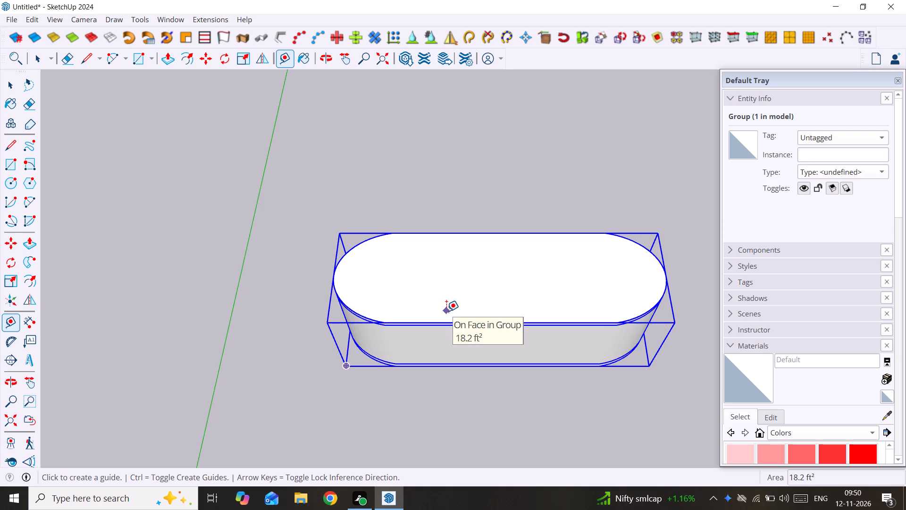
{"action": "left_click", "coordinate": [330, 277]}
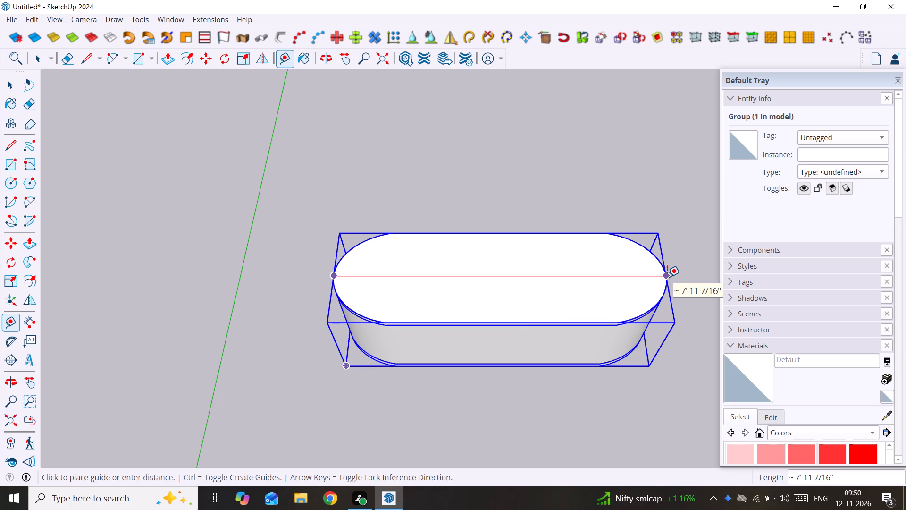
{"action": "key", "text": "space"}
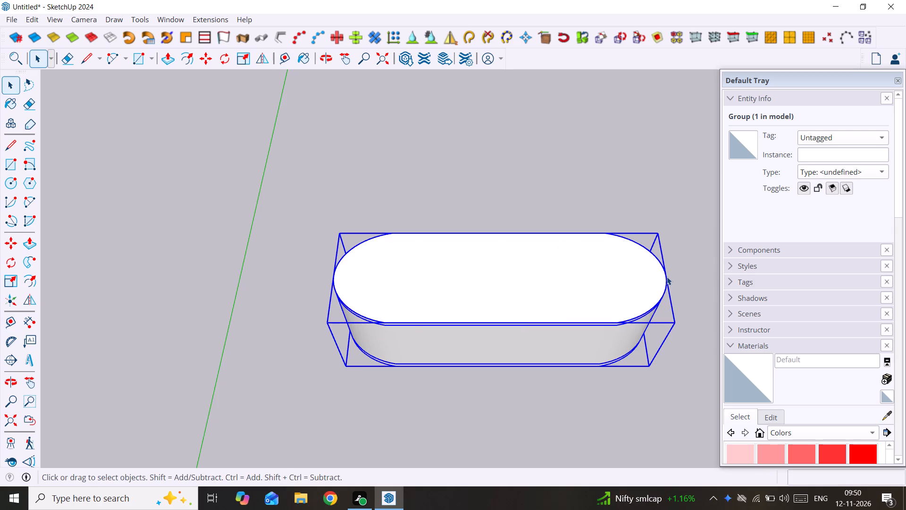
Reveal the rest of the model around the counter group with Isolate/Reveal.
{"action": "right_click", "coordinate": [566, 274]}
{"action": "left_click", "coordinate": [585, 263]}
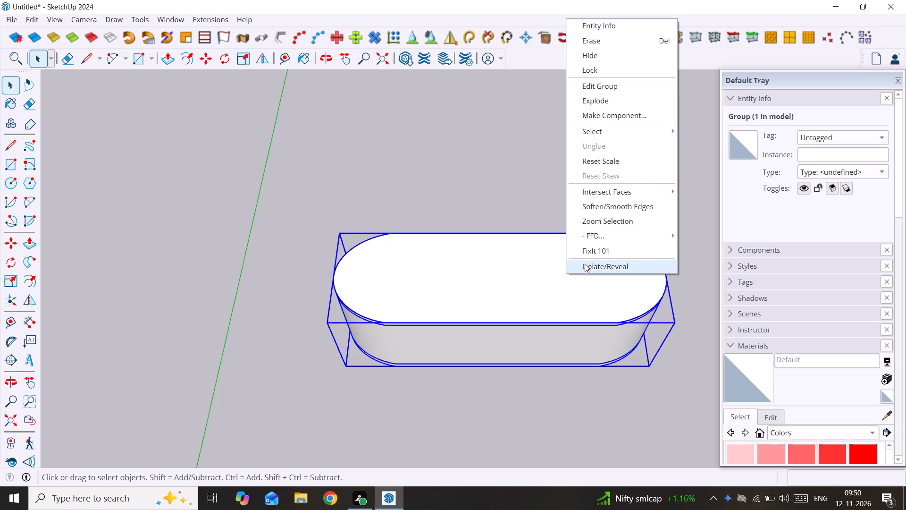
Examine the counter's size and placement inside the room against the café reference image.
{"action": "scroll", "coordinate": [585, 263], "scroll_direction": "down", "scroll_amount": 19}
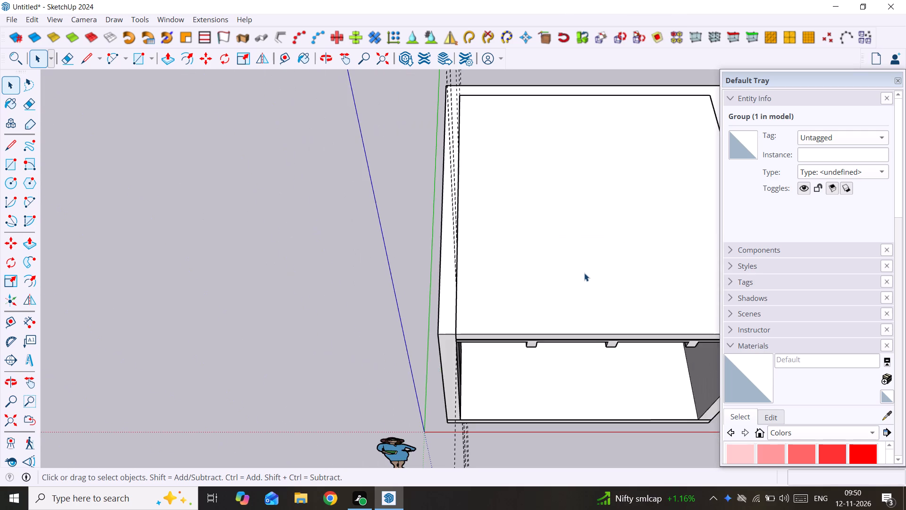
{"action": "middle_click_drag", "start_coordinate": [580, 272], "coordinate": [545, 54]}
{"action": "scroll", "coordinate": [507, 242], "scroll_direction": "down", "scroll_amount": 4}
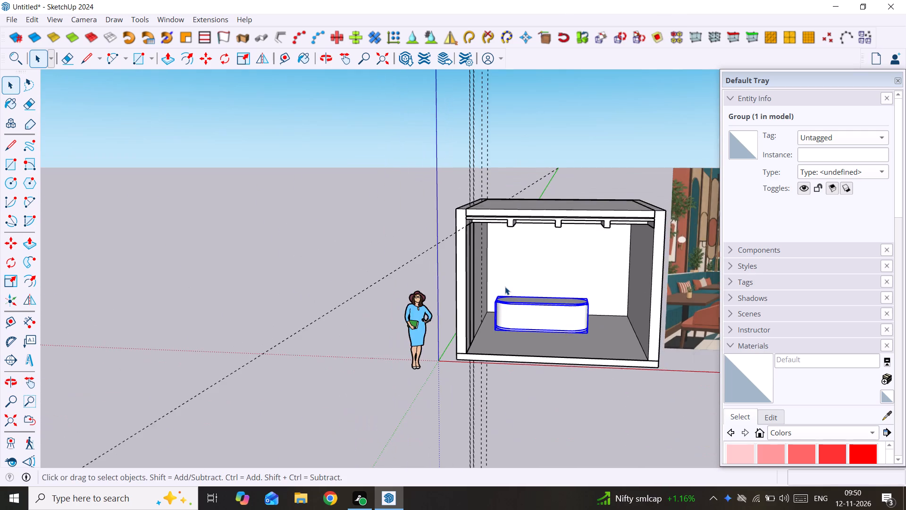
{"action": "scroll", "coordinate": [505, 287], "scroll_direction": "up", "scroll_amount": 2}
{"action": "scroll", "coordinate": [505, 287], "scroll_direction": "down", "scroll_amount": 2}
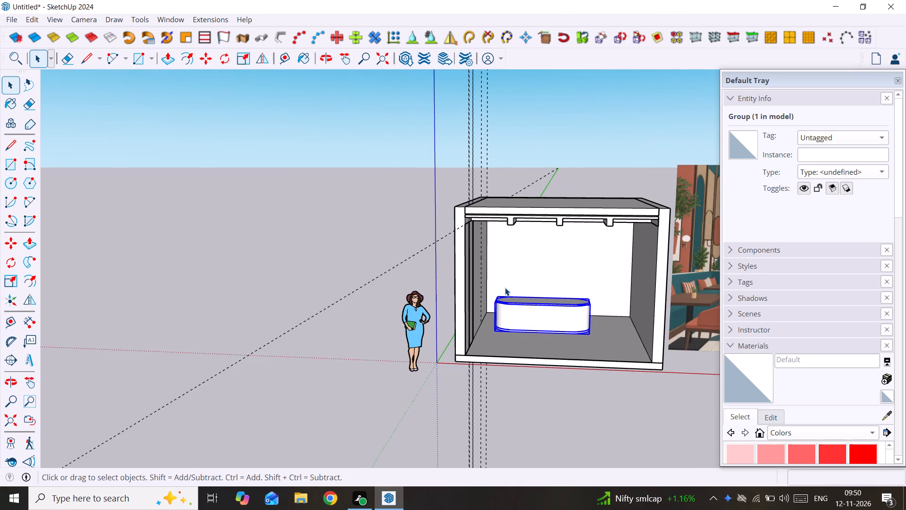
{"action": "scroll", "coordinate": [505, 289], "scroll_direction": "down", "scroll_amount": 3}
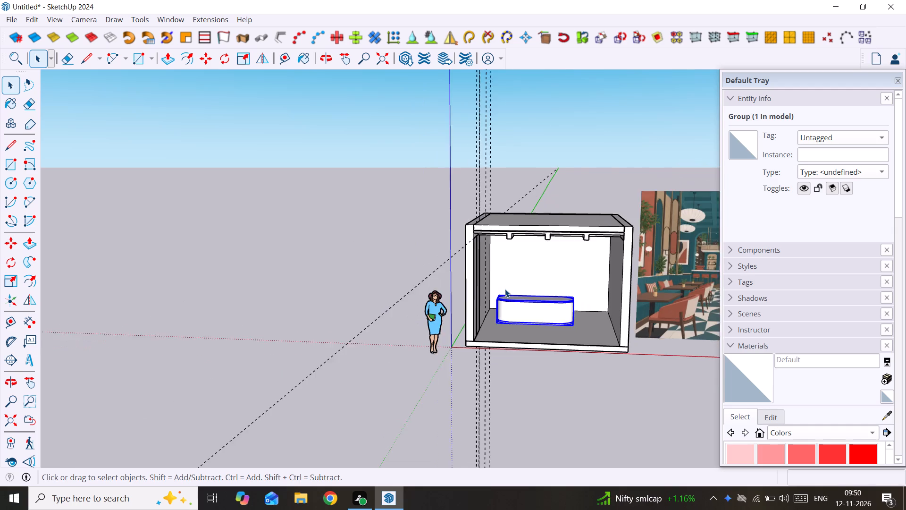
{"action": "scroll", "coordinate": [505, 289], "scroll_direction": "down", "scroll_amount": 1}
{"action": "scroll", "coordinate": [694, 268], "scroll_direction": "up", "scroll_amount": 4}
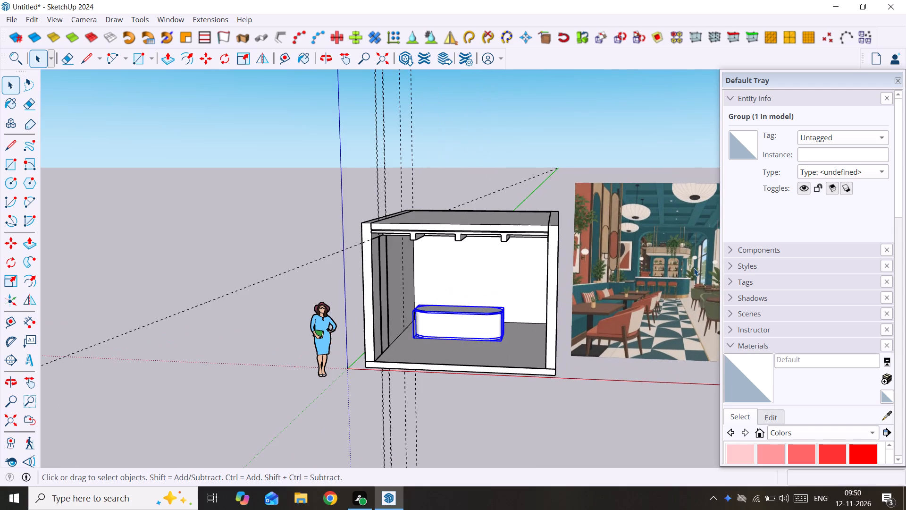
{"action": "scroll", "coordinate": [690, 271], "scroll_direction": "up", "scroll_amount": 1}
{"action": "middle_click_drag", "start_coordinate": [356, 357], "coordinate": [394, 369]}
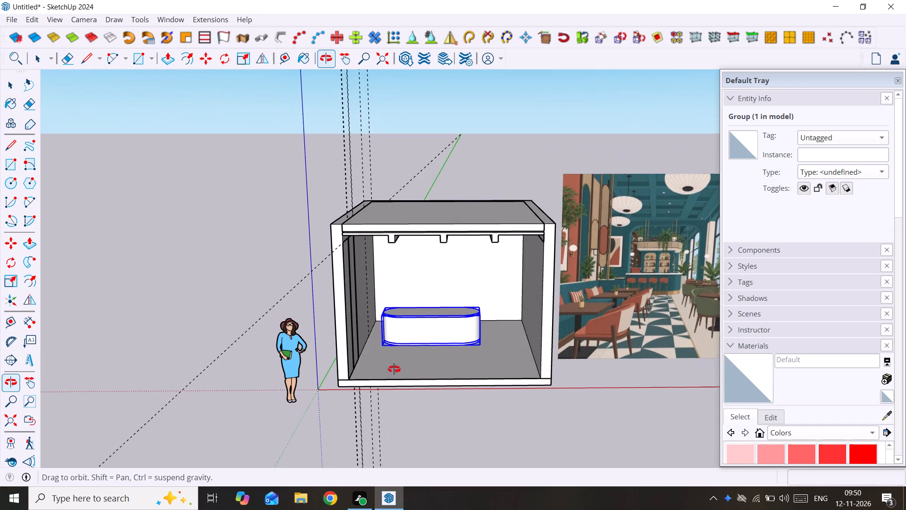
{"action": "middle_click_drag", "start_coordinate": [394, 369], "coordinate": [394, 369]}
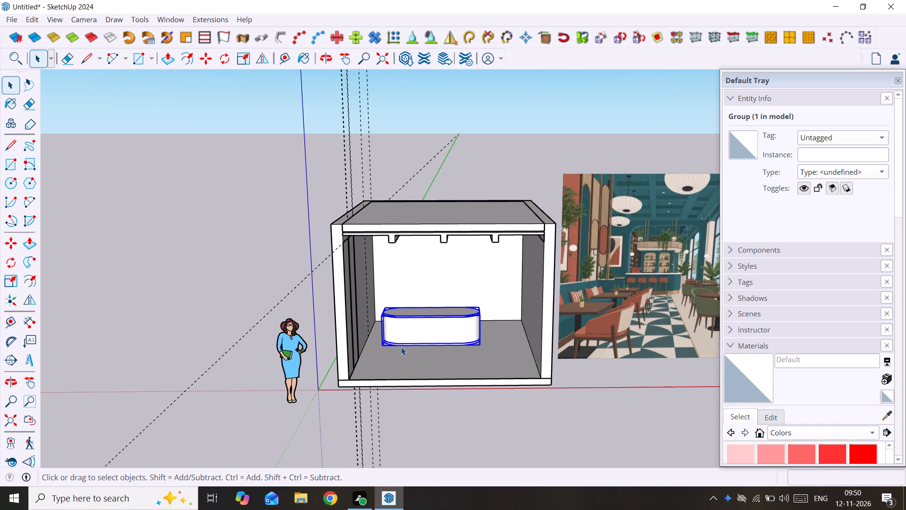
{"action": "scroll", "coordinate": [401, 347], "scroll_direction": "up", "scroll_amount": 3}
{"action": "middle_click_drag", "start_coordinate": [408, 365], "coordinate": [417, 412]}
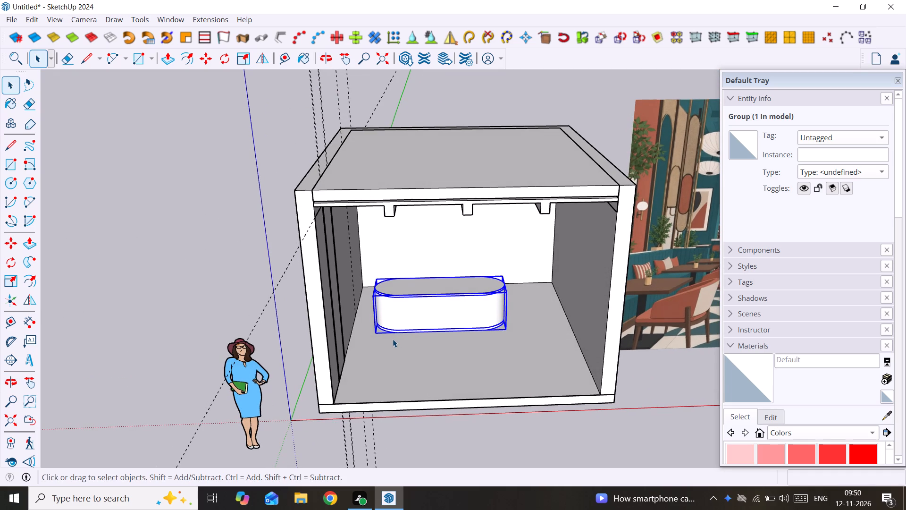
Draw an upright 5' by 7' rectangle perpendicular to the green axis, standing on the room floor in front of the counter.
{"action": "key", "text": "6"}
{"action": "key", "text": "Left"}
{"action": "key", "text": "r"}
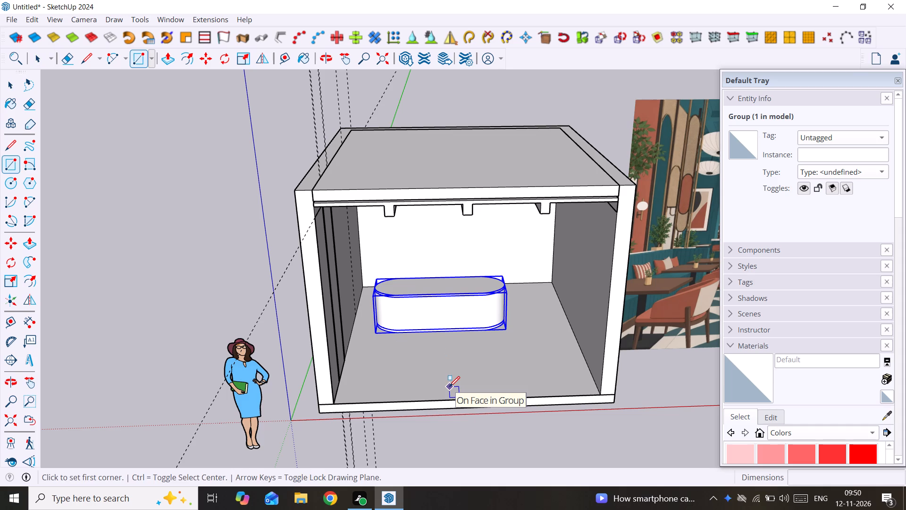
{"action": "key", "text": "Left"}
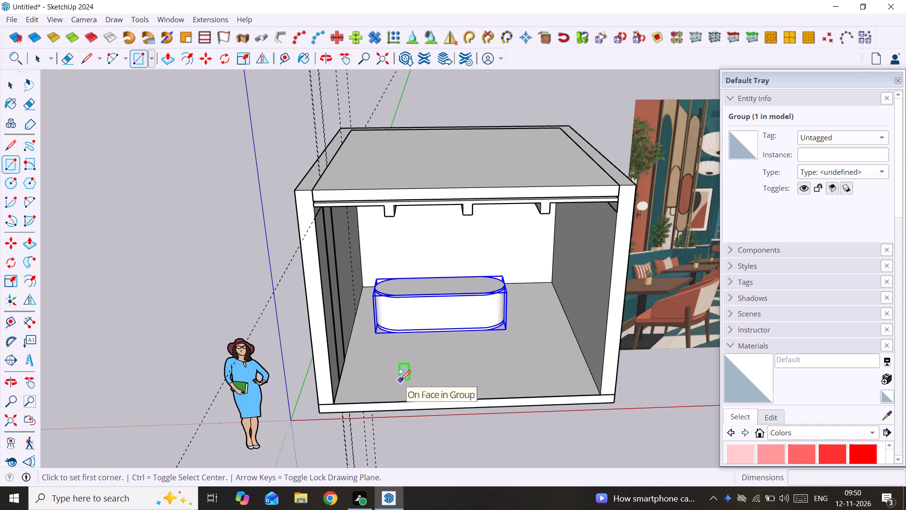
{"action": "left_click", "coordinate": [398, 385]}
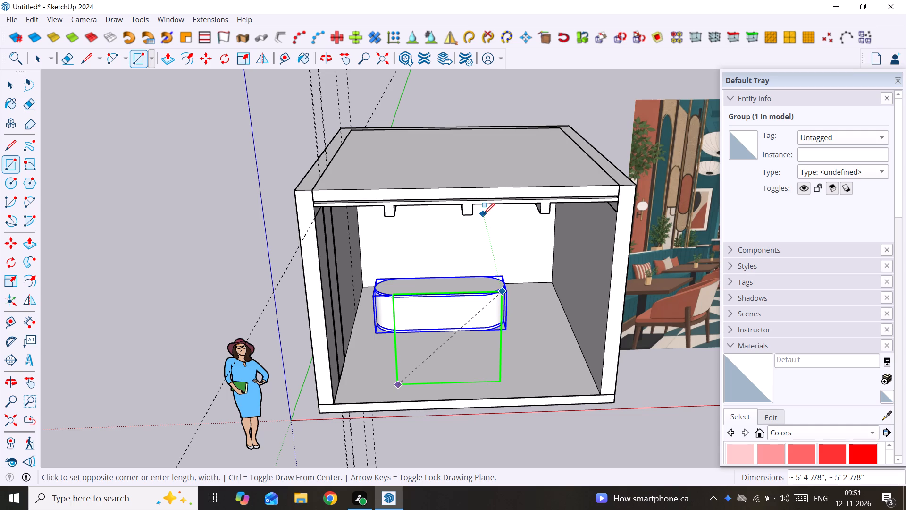
{"action": "scroll", "coordinate": [484, 214], "scroll_direction": "down", "scroll_amount": 3}
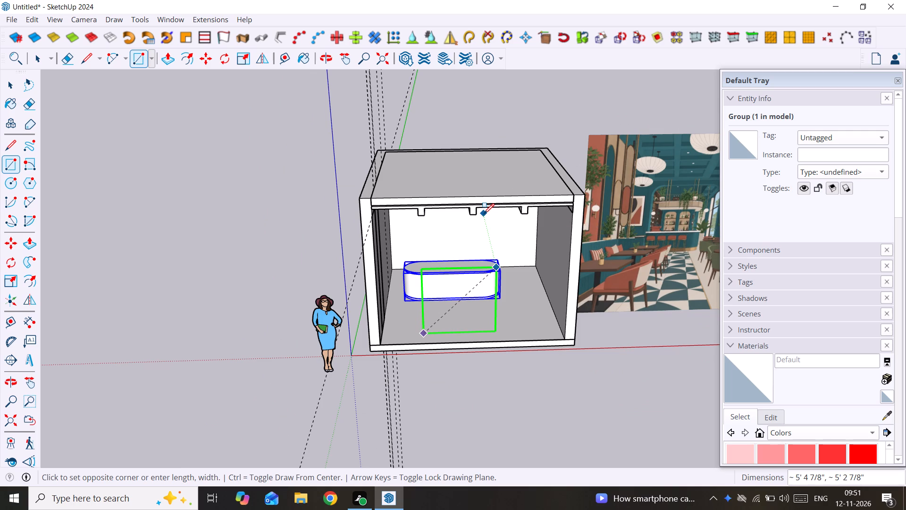
{"action": "type", "text": "5',7'"}
{"action": "key", "text": "Return"}
{"action": "key", "text": "space"}
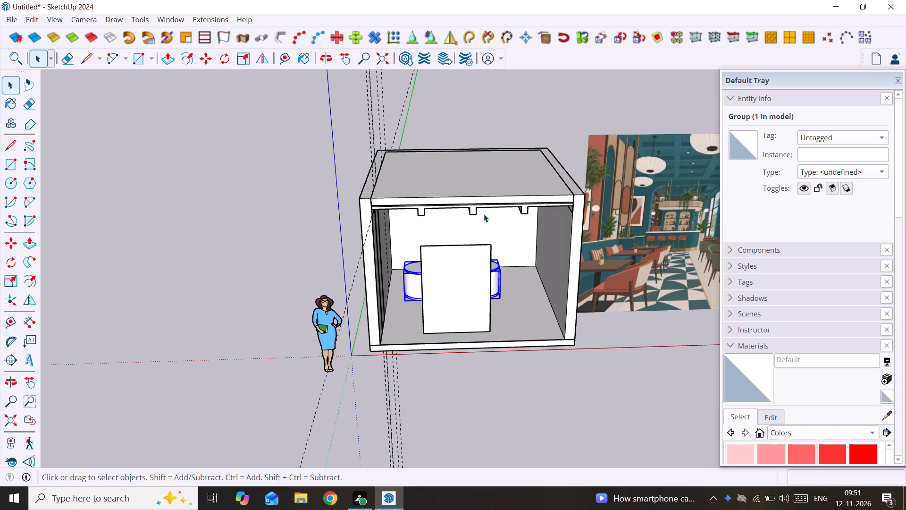
Select the upright rectangle's face with its edges and isolate it from the rest of the model with Isolate/Reveal.
{"action": "scroll", "coordinate": [449, 263], "scroll_direction": "up", "scroll_amount": 2}
{"action": "middle_click_drag", "start_coordinate": [442, 266], "coordinate": [451, 158]}
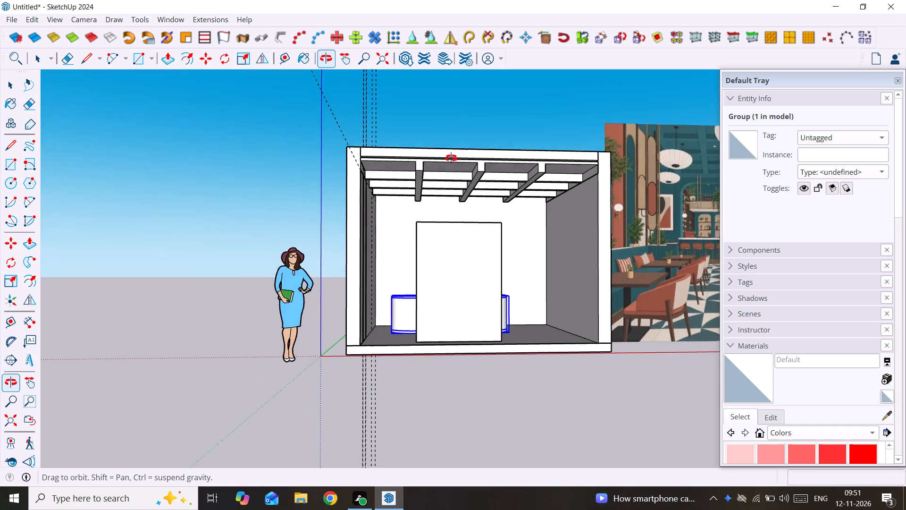
{"action": "middle_click_drag", "start_coordinate": [451, 158], "coordinate": [457, 202]}
{"action": "scroll", "coordinate": [457, 202], "scroll_direction": "down", "scroll_amount": 3}
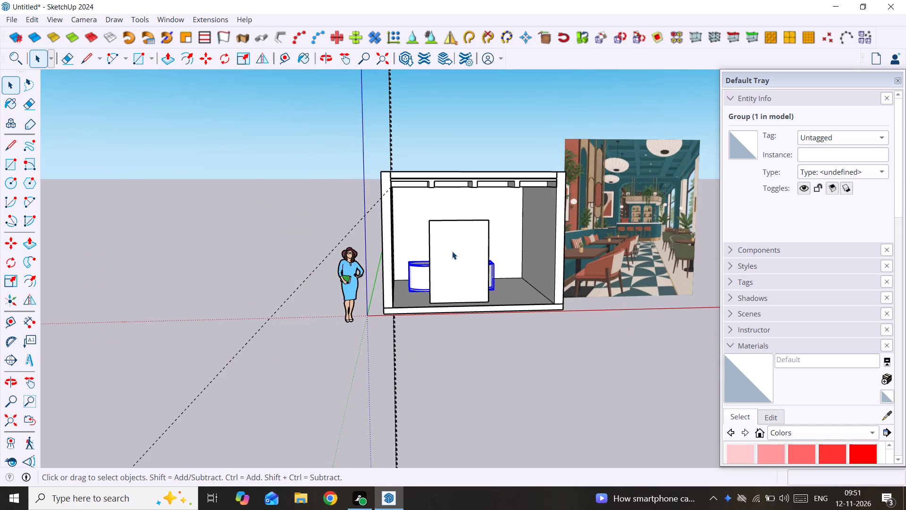
{"action": "double_click", "coordinate": [456, 265]}
{"action": "left_click", "coordinate": [456, 265]}
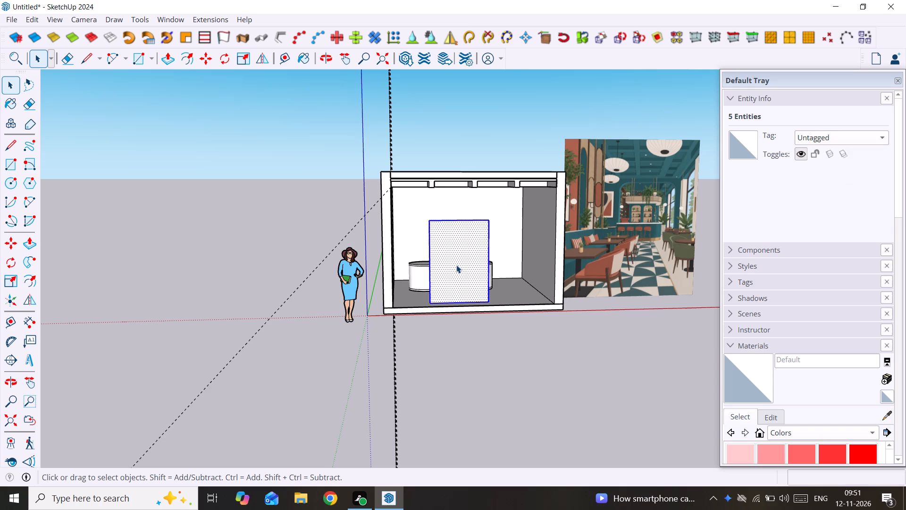
{"action": "right_click", "coordinate": [456, 265]}
{"action": "left_click", "coordinate": [537, 494]}
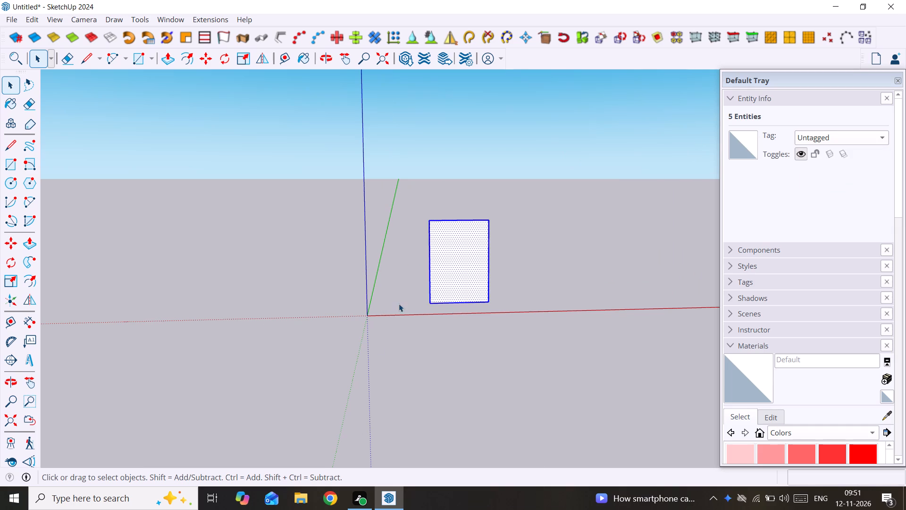
Reveal the rest of the model around the upright rectangle with Isolate/Reveal.
{"action": "right_click", "coordinate": [460, 247]}
{"action": "left_click", "coordinate": [533, 483]}
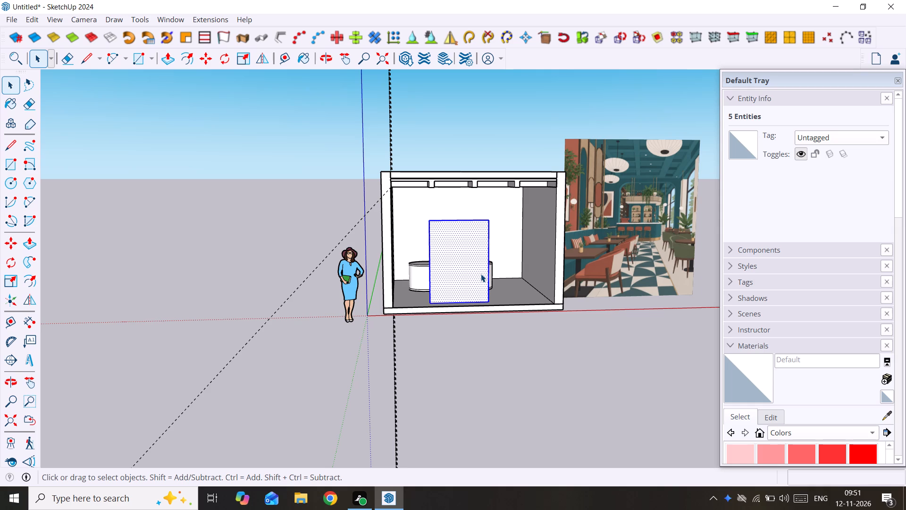
Select the café reference image together with the upright rectangle's face and edges, and isolate them with Isolate/Reveal.
{"action": "scroll", "coordinate": [729, 213], "scroll_direction": "up", "scroll_amount": 2}
{"action": "scroll", "coordinate": [673, 203], "scroll_direction": "up", "scroll_amount": 9}
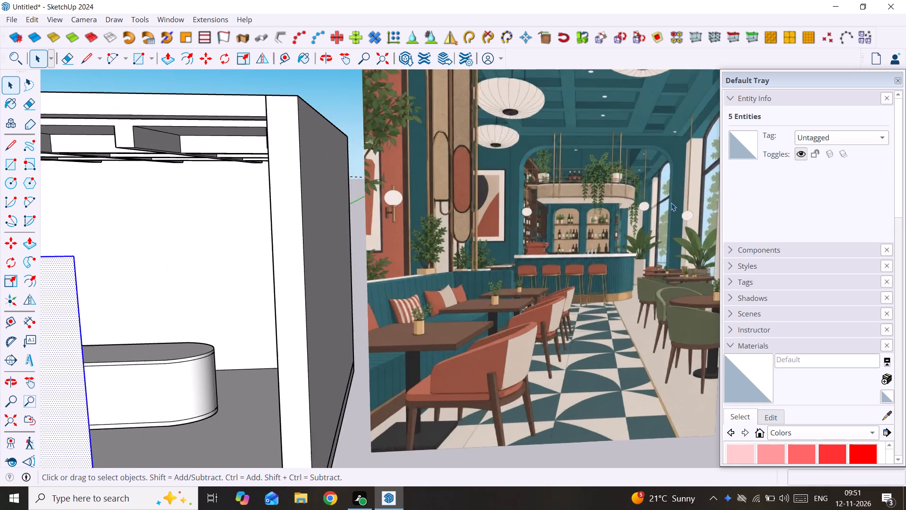
{"action": "scroll", "coordinate": [671, 203], "scroll_direction": "up", "scroll_amount": 5}
{"action": "scroll", "coordinate": [671, 203], "scroll_direction": "down", "scroll_amount": 3}
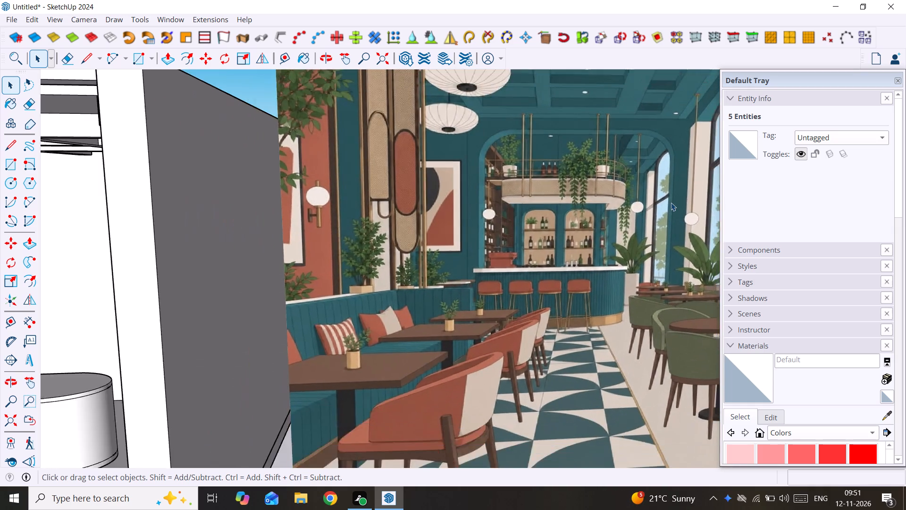
{"action": "scroll", "coordinate": [671, 203], "scroll_direction": "down", "scroll_amount": 9}
{"action": "left_click", "coordinate": [659, 208]}
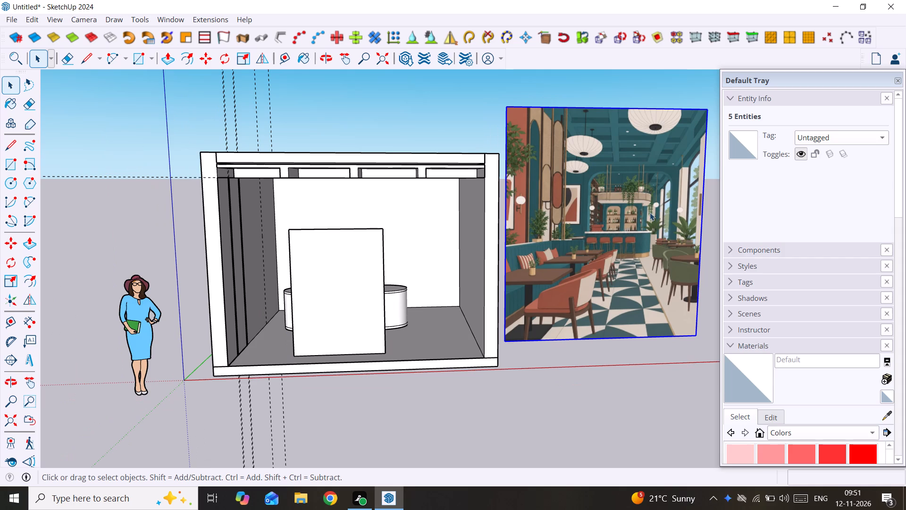
{"action": "left_click", "coordinate": [367, 279], "text": "ctrl"}
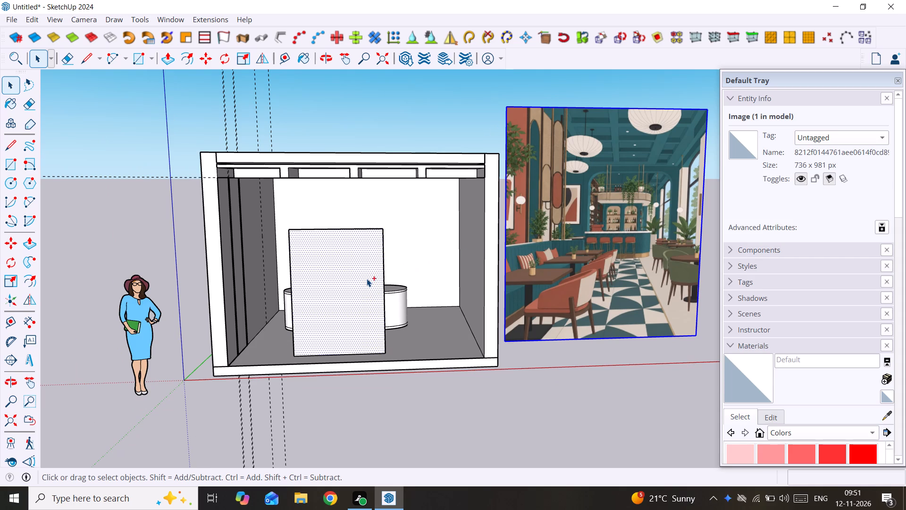
{"action": "right_click_drag", "start_coordinate": [367, 279], "coordinate": [371, 279], "text": "ctrl"}
{"action": "double_click", "coordinate": [336, 303]}
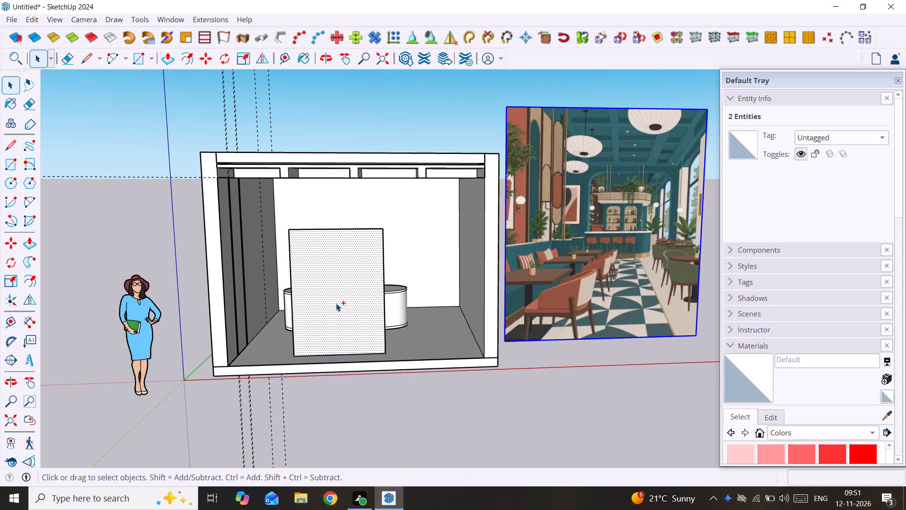
{"action": "double_click", "coordinate": [358, 260]}
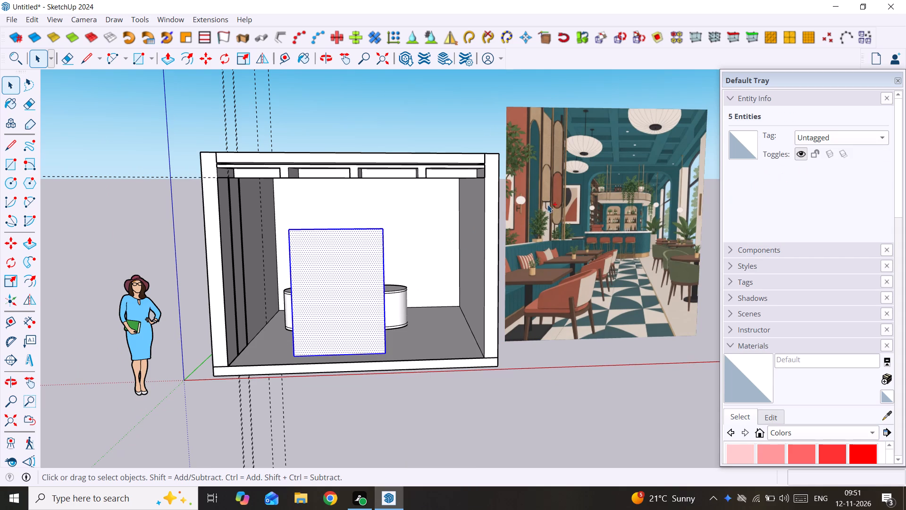
{"action": "right_click", "coordinate": [546, 209], "text": "ctrl"}
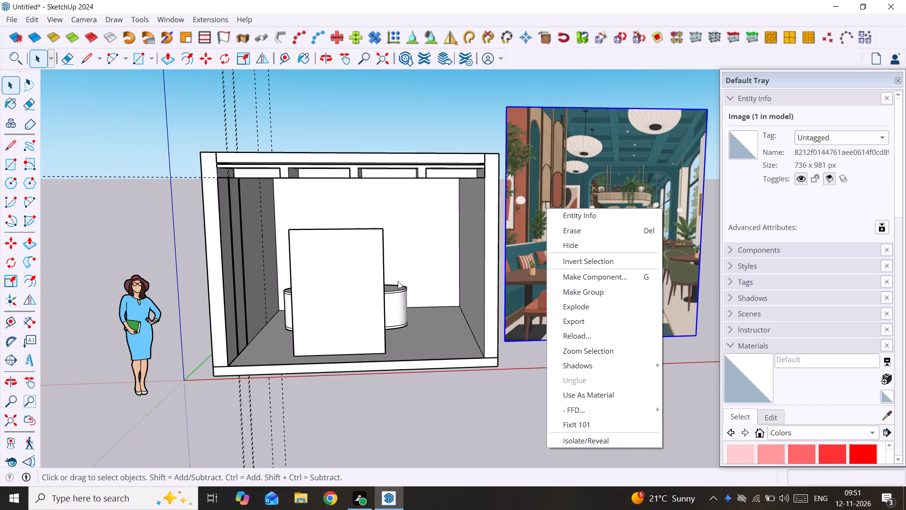
{"action": "double_click", "coordinate": [365, 275], "text": "ctrl"}
{"action": "double_click", "coordinate": [365, 275], "text": "ctrl"}
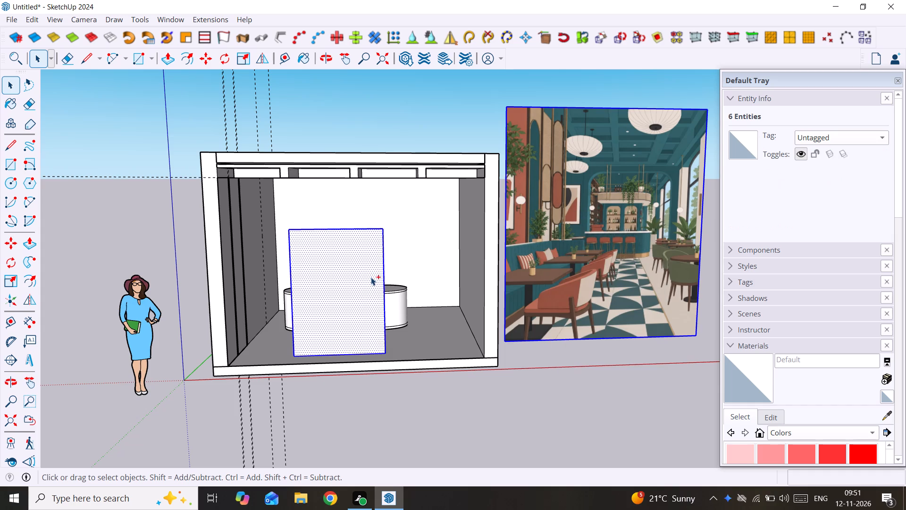
{"action": "right_click", "coordinate": [371, 277], "text": "ctrl"}
{"action": "left_click", "coordinate": [397, 274], "text": "ctrl"}
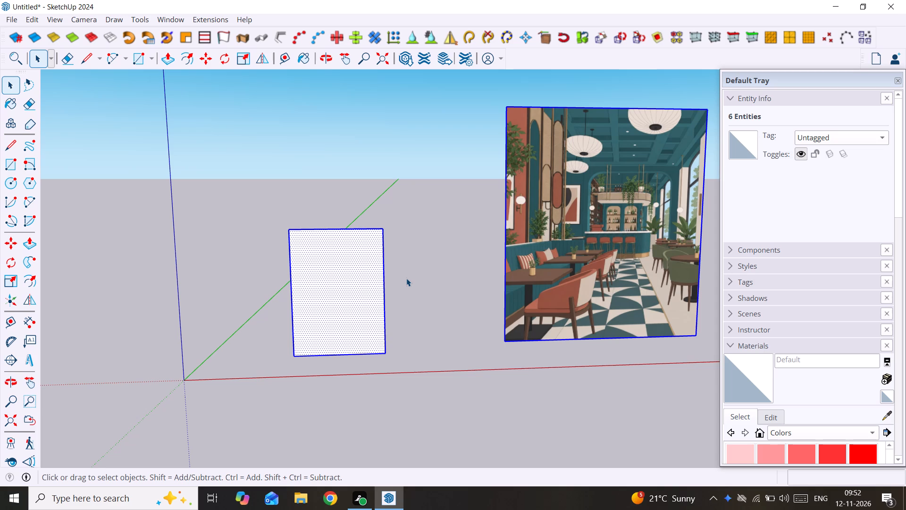
Select only the upright rectangle's face with its edges and make it a group.
{"action": "key", "text": "space"}
{"action": "right_click", "coordinate": [373, 277]}
{"action": "left_click", "coordinate": [373, 278]}
{"action": "triple_click", "coordinate": [373, 278]}
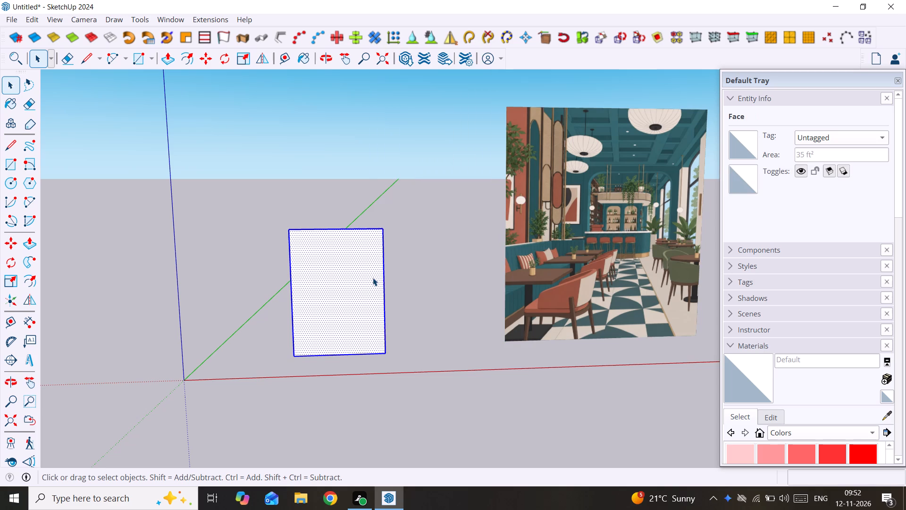
{"action": "right_click", "coordinate": [373, 278]}
{"action": "left_click", "coordinate": [461, 151]}
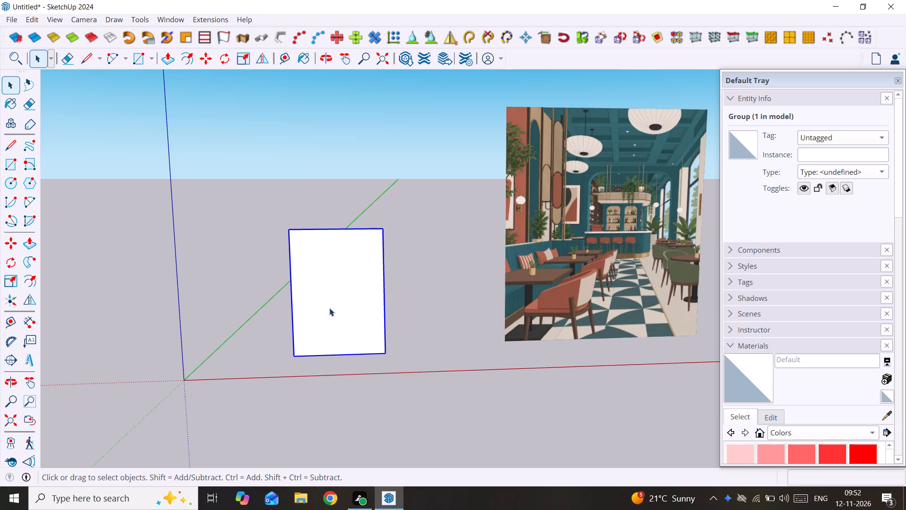
Open the rectangle's group and push/pull its face 2' to form a solid block.
{"action": "scroll", "coordinate": [314, 320], "scroll_direction": "up", "scroll_amount": 2}
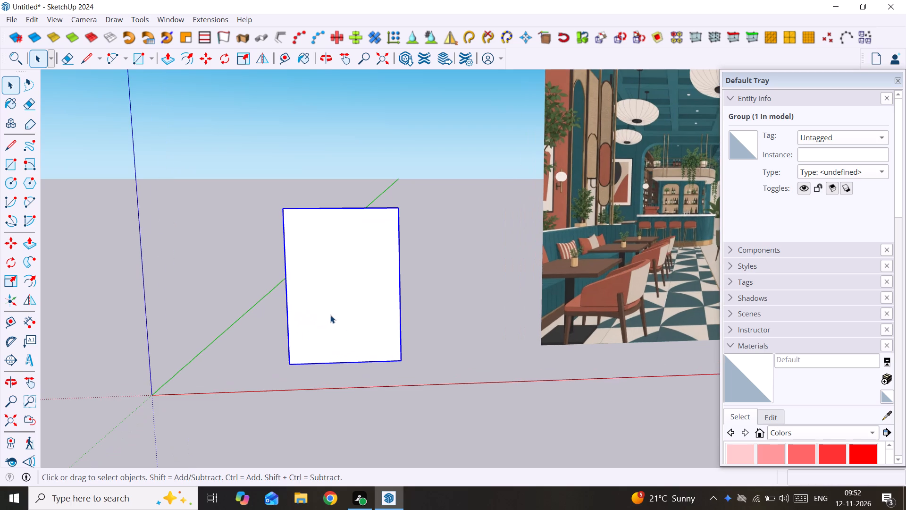
{"action": "triple_click", "coordinate": [341, 308]}
{"action": "left_click", "coordinate": [343, 306]}
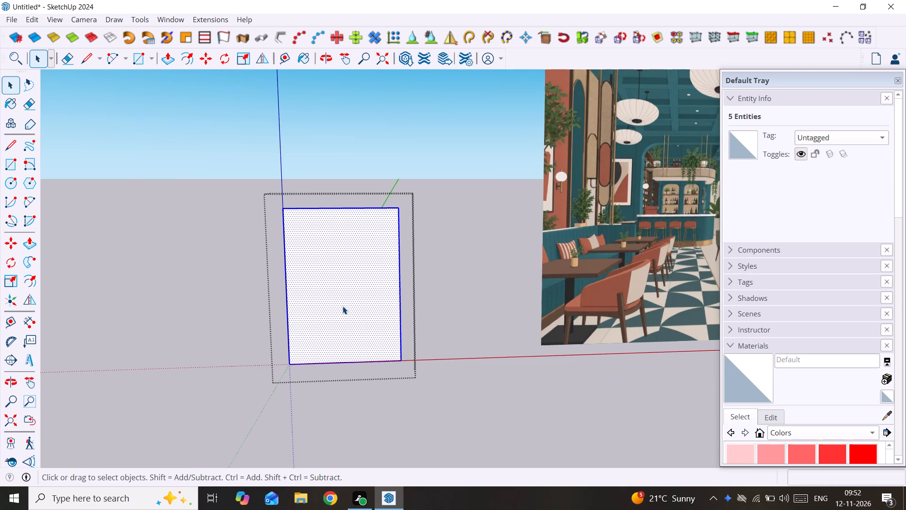
{"action": "left_click", "coordinate": [345, 312]}
{"action": "key", "text": "p"}
{"action": "left_click", "coordinate": [345, 313]}
{"action": "scroll", "coordinate": [340, 332], "scroll_direction": "down", "scroll_amount": 9}
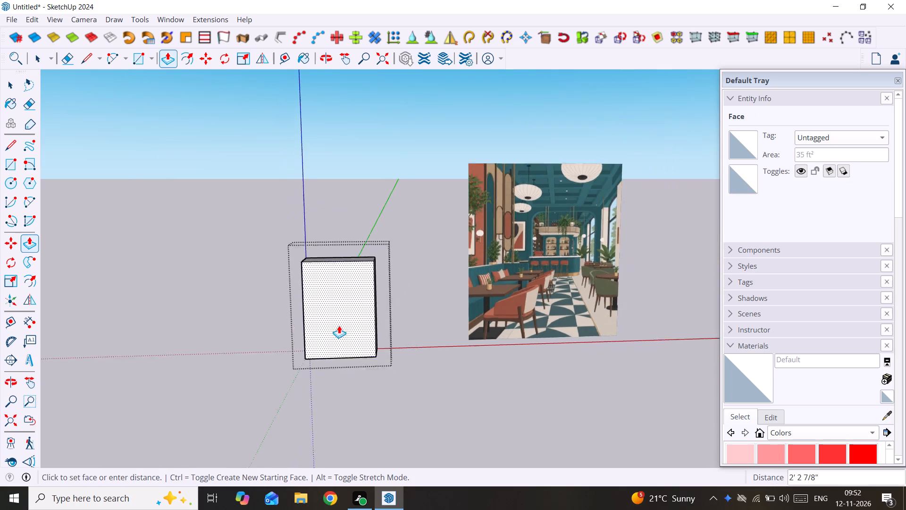
{"action": "middle_click_drag", "start_coordinate": [339, 325], "coordinate": [582, 472]}
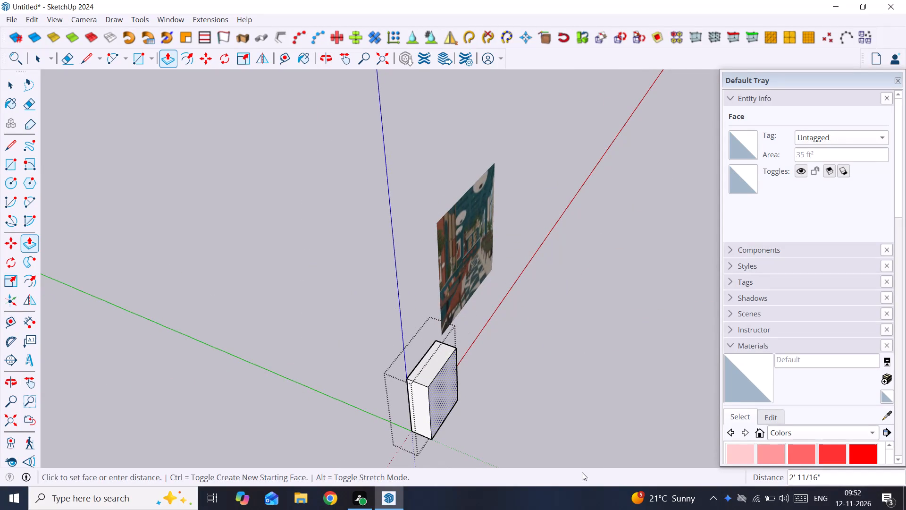
{"action": "type", "text": "2'"}
{"action": "key", "text": "Return"}
{"action": "key", "text": "space"}
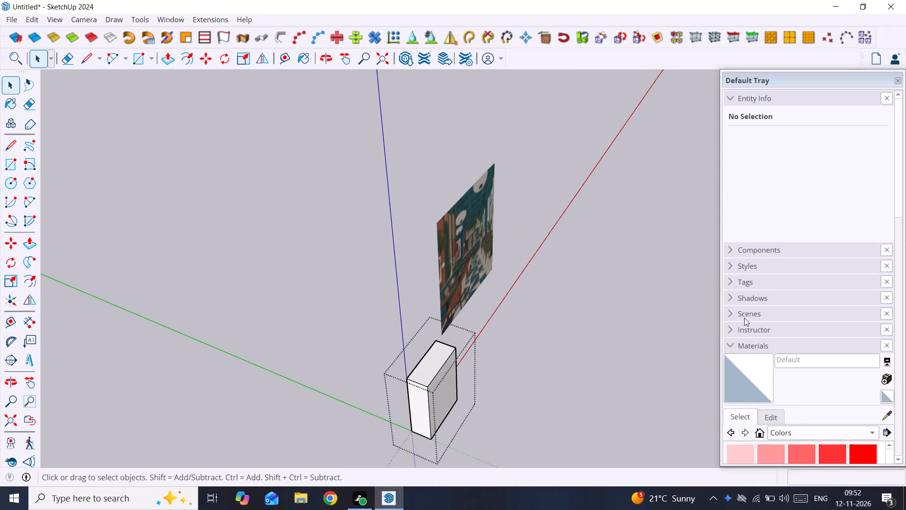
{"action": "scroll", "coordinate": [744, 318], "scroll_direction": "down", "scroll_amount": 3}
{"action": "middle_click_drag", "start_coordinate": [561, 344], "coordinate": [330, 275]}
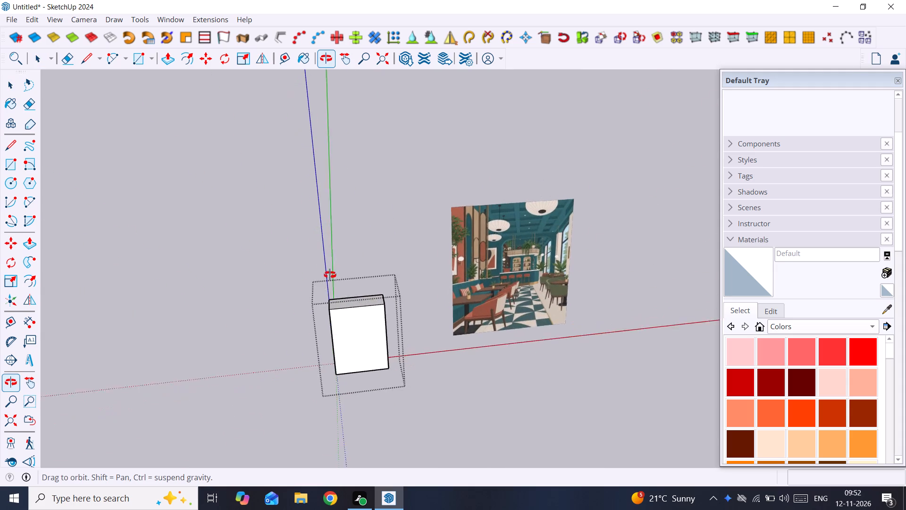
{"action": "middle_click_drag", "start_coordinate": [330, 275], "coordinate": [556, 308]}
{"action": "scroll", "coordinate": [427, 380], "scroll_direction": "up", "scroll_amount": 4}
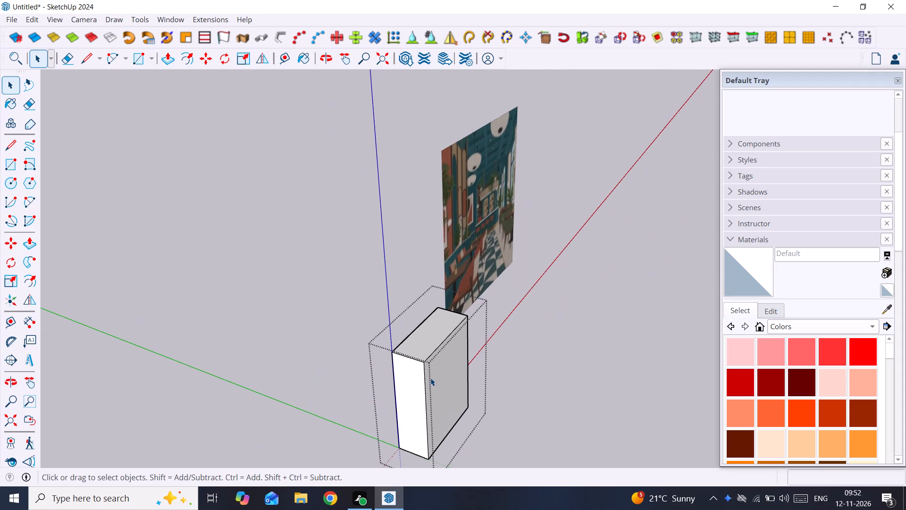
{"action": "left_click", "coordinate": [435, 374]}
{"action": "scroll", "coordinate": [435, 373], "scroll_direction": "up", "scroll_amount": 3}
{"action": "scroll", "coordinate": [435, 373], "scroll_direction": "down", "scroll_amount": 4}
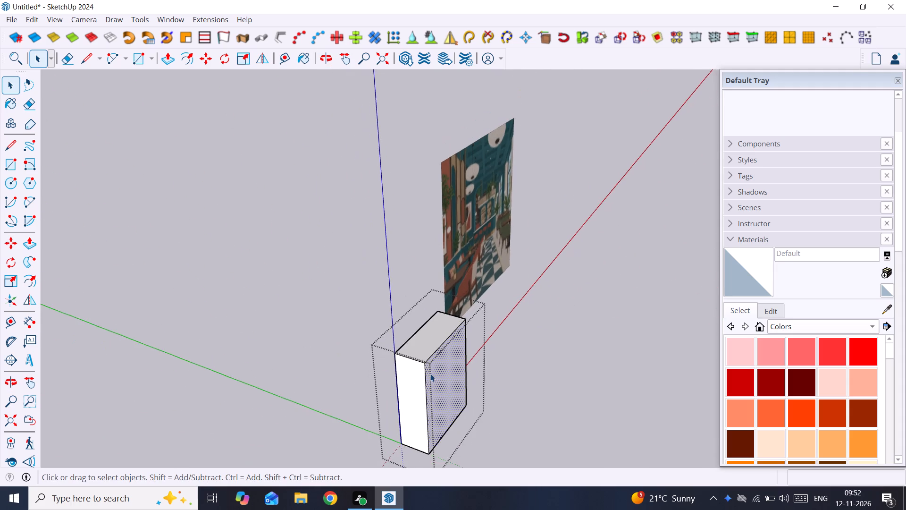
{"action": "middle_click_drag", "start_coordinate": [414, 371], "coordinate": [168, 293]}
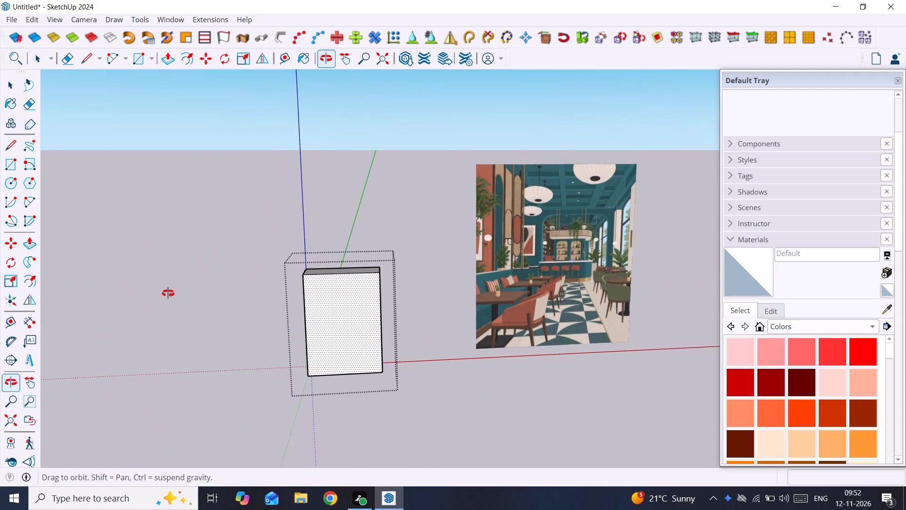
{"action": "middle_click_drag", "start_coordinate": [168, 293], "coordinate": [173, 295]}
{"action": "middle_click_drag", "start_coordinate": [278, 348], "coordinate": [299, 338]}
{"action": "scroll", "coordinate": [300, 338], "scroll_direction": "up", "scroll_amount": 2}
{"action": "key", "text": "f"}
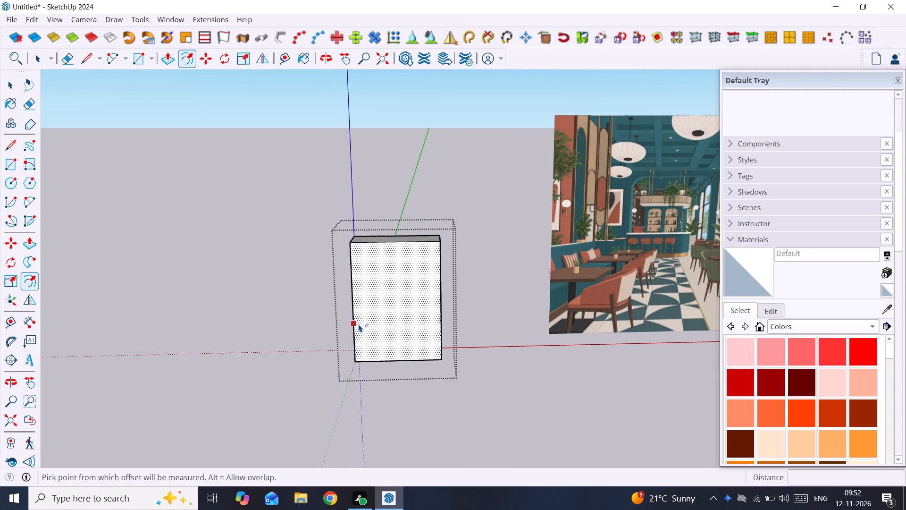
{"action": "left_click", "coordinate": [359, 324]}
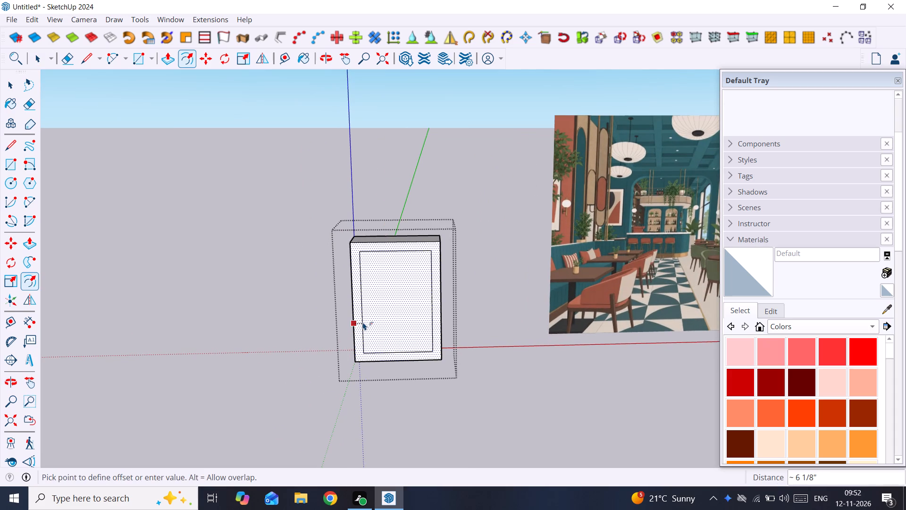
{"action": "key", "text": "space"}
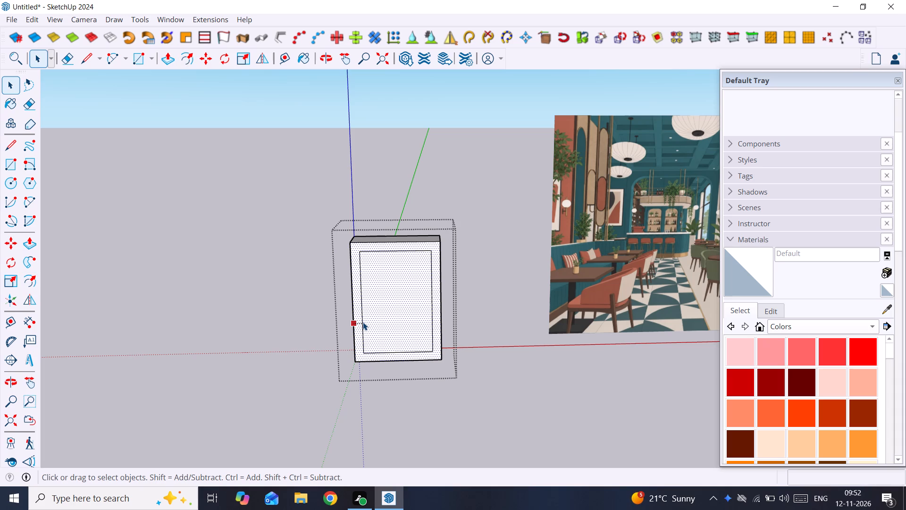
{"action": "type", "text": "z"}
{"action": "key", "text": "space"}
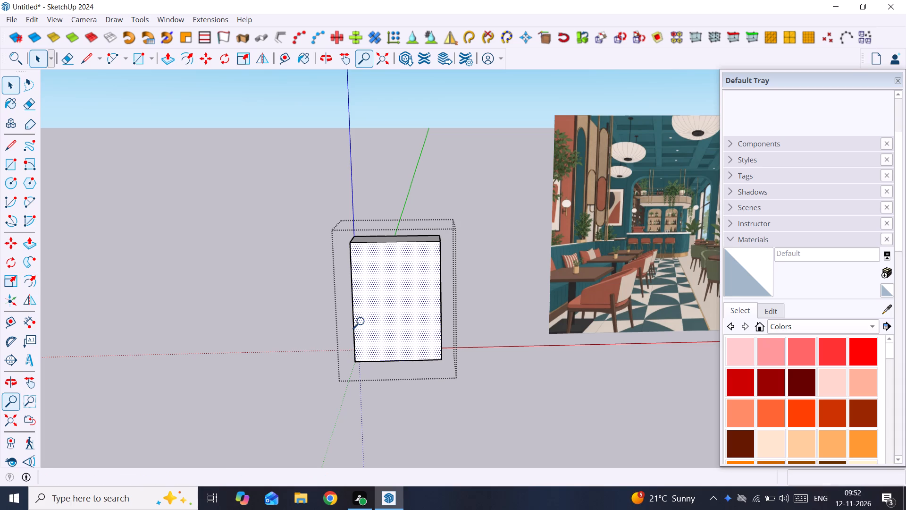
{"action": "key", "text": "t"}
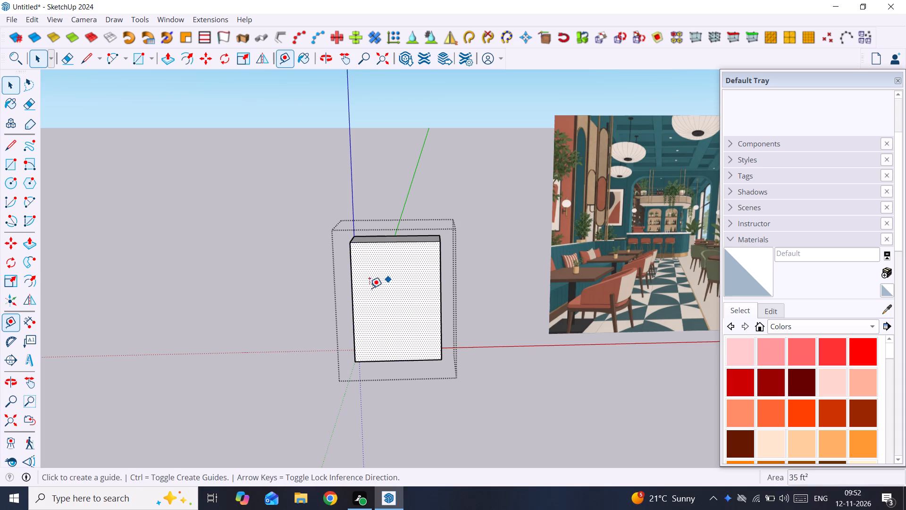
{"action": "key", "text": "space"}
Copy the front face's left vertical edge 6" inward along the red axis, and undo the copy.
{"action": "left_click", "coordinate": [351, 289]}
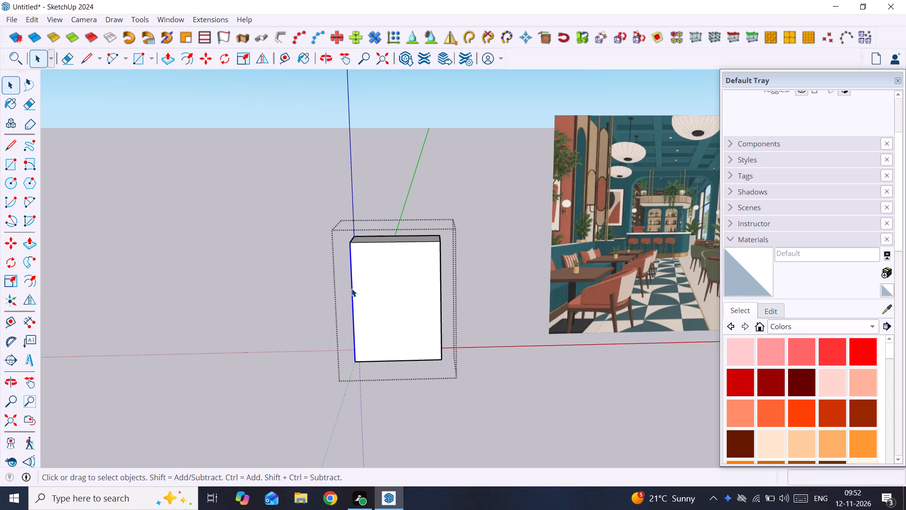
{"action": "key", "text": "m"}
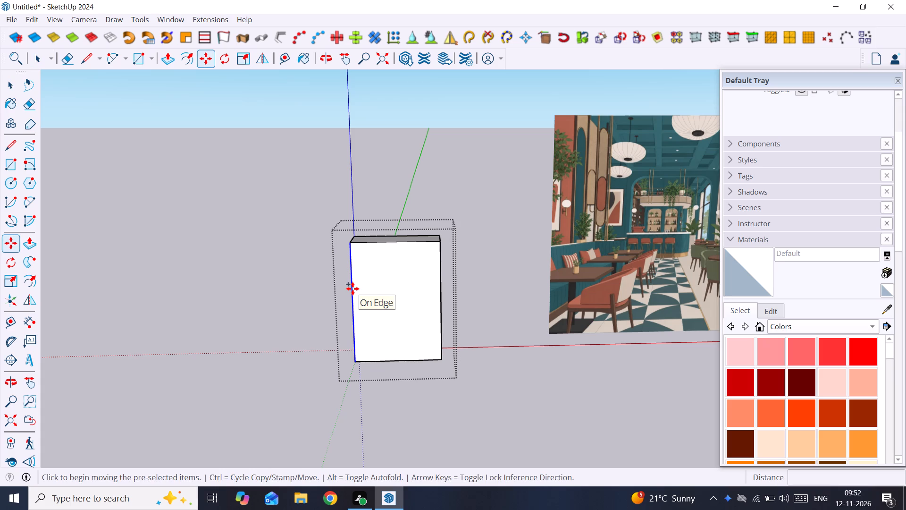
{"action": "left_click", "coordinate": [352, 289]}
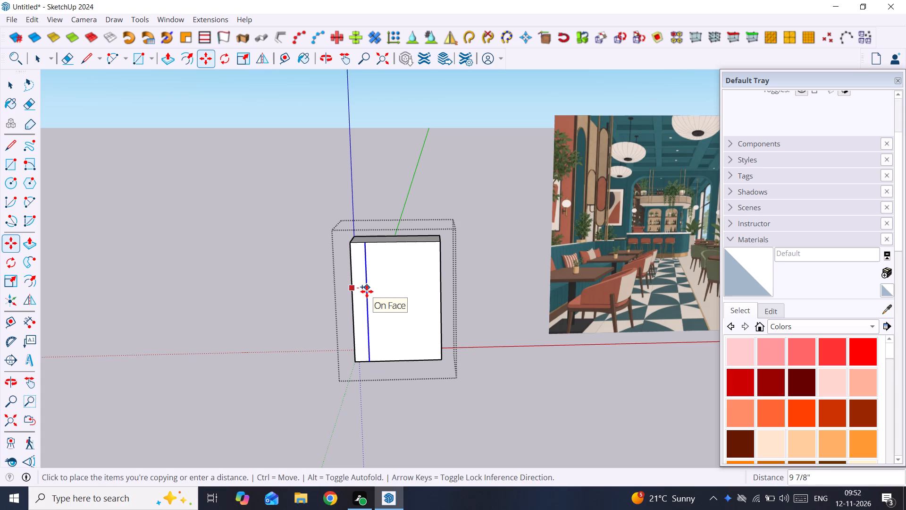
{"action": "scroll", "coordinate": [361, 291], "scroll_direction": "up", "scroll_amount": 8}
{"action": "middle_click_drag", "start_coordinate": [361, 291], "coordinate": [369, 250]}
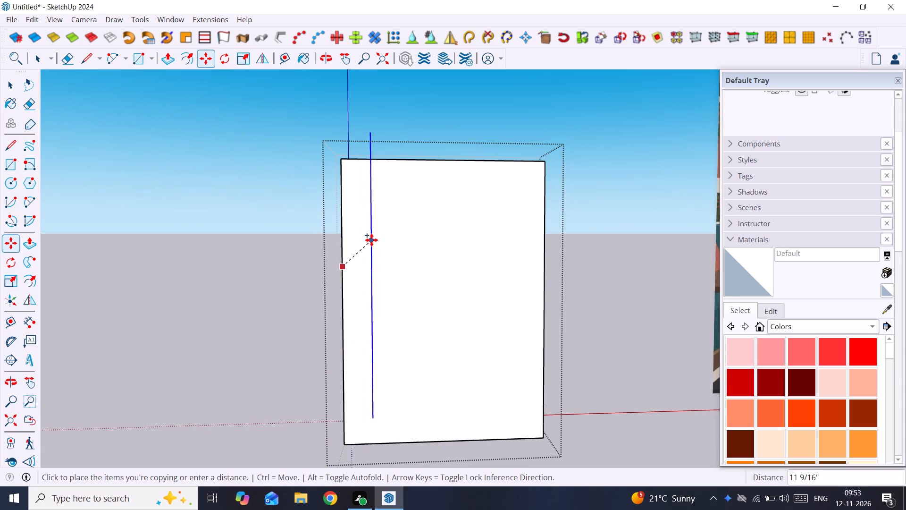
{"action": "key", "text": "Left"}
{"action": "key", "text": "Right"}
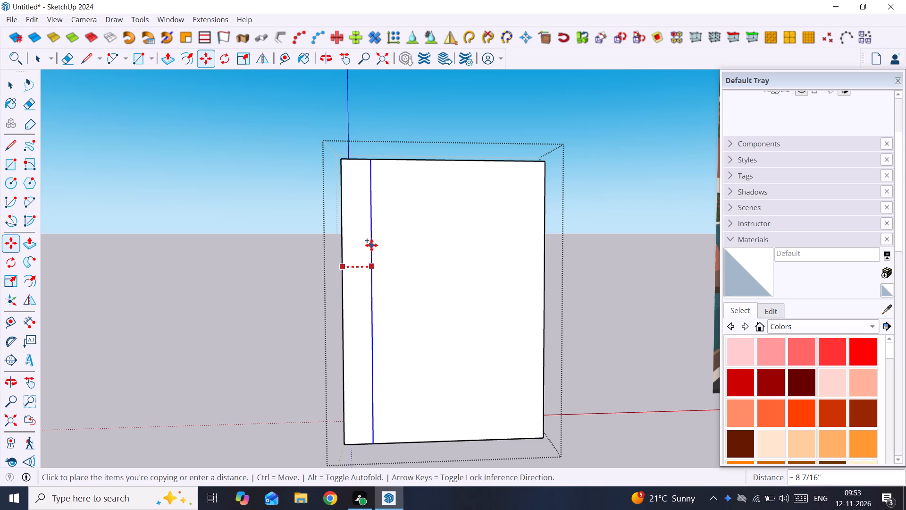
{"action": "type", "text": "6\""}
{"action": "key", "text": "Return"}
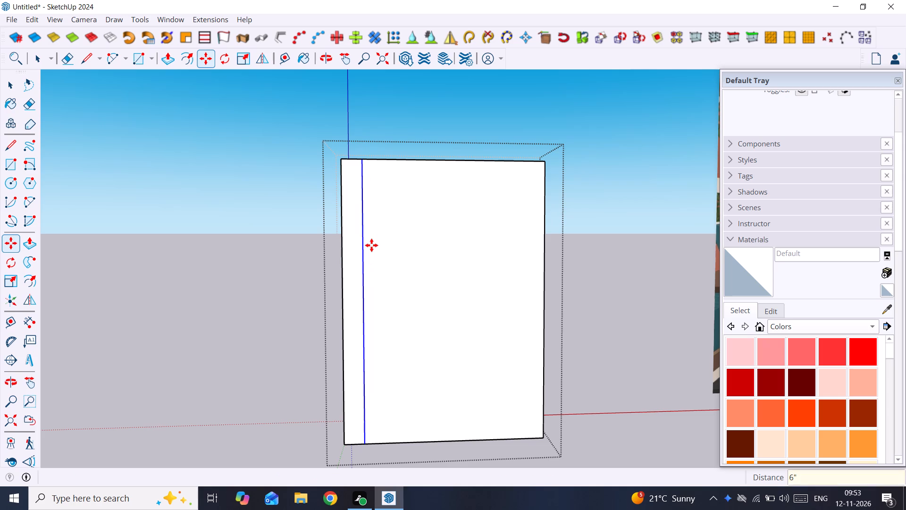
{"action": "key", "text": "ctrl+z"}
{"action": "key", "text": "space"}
Copy the front face's left vertical edge 4" inward along the red axis.
{"action": "left_click", "coordinate": [342, 221]}
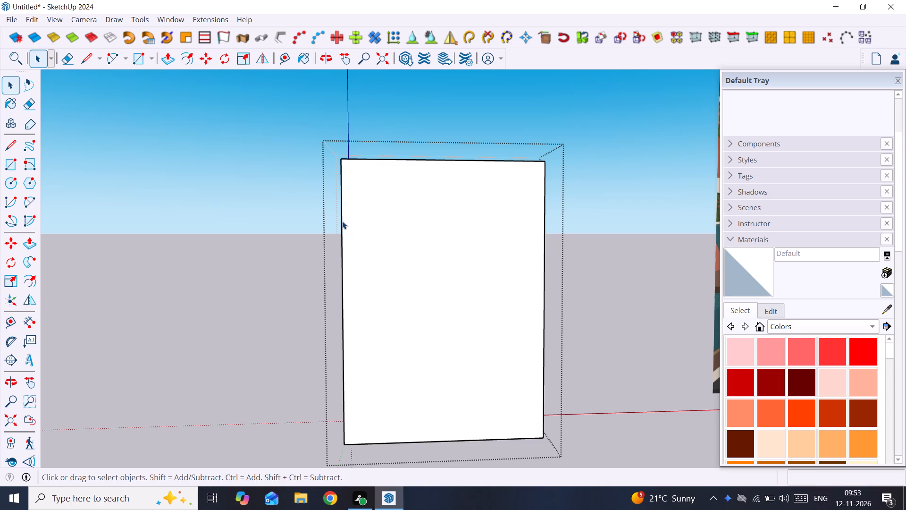
{"action": "key", "text": "m"}
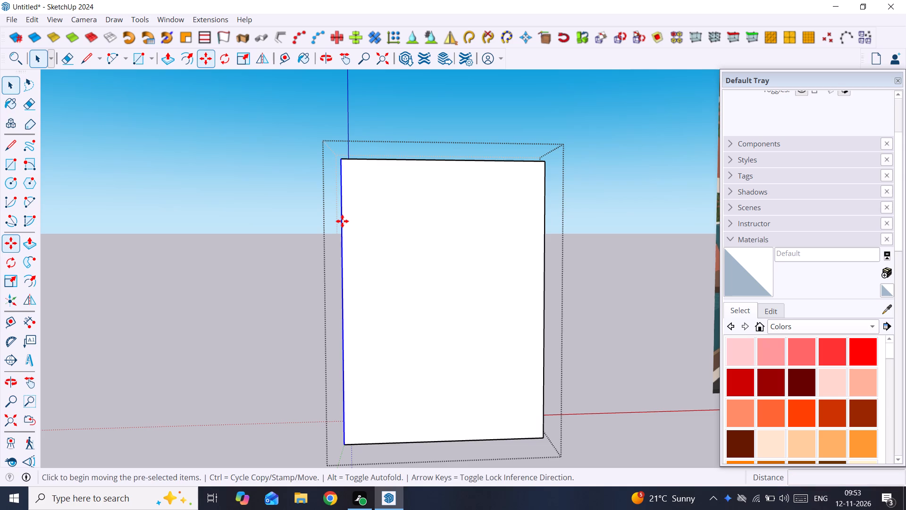
{"action": "left_click", "coordinate": [342, 221], "text": "ctrl"}
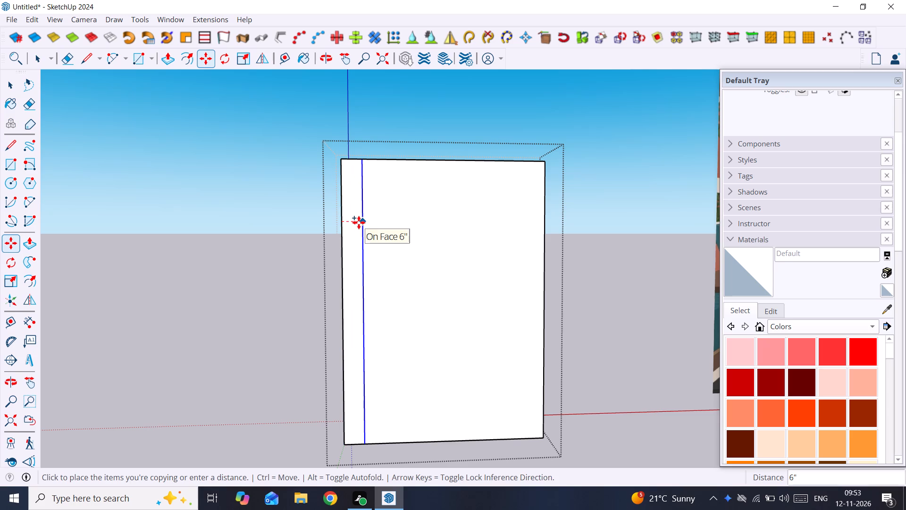
{"action": "type", "text": "4\""}
{"action": "key", "text": "Return"}
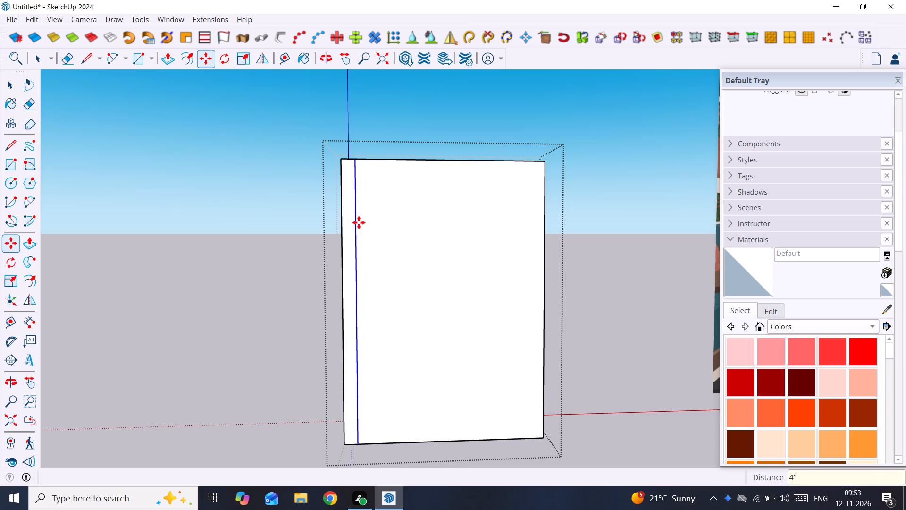
{"action": "key", "text": "space"}
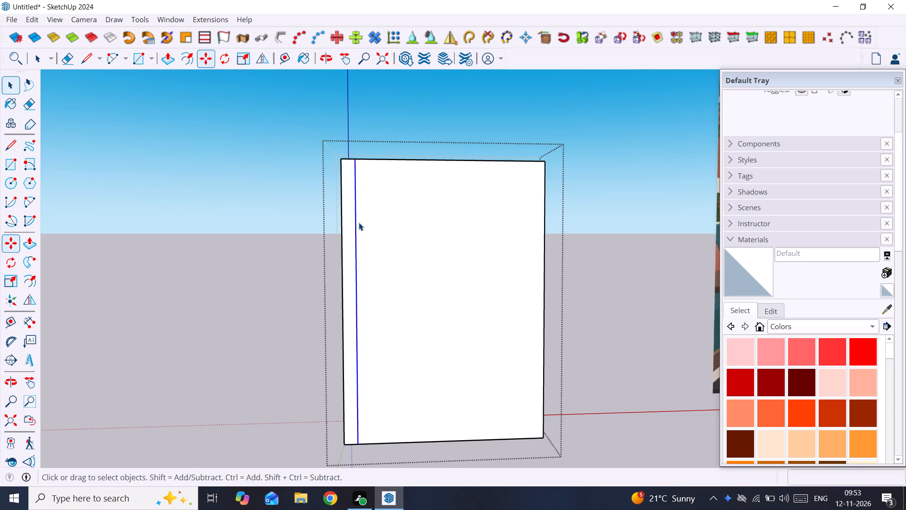
Copy the front face's right vertical edge 4" inward along the red axis.
{"action": "scroll", "coordinate": [359, 222], "scroll_direction": "down", "scroll_amount": 2}
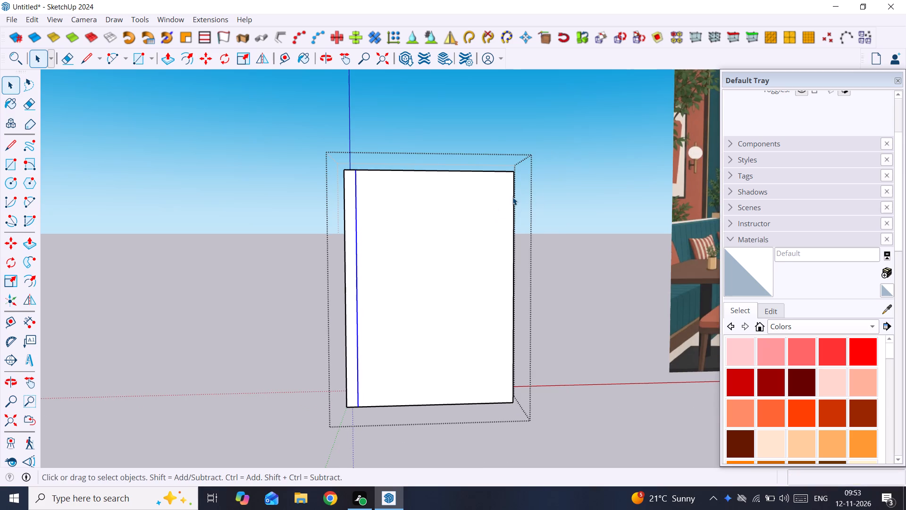
{"action": "left_click", "coordinate": [513, 195]}
{"action": "key", "text": "m"}
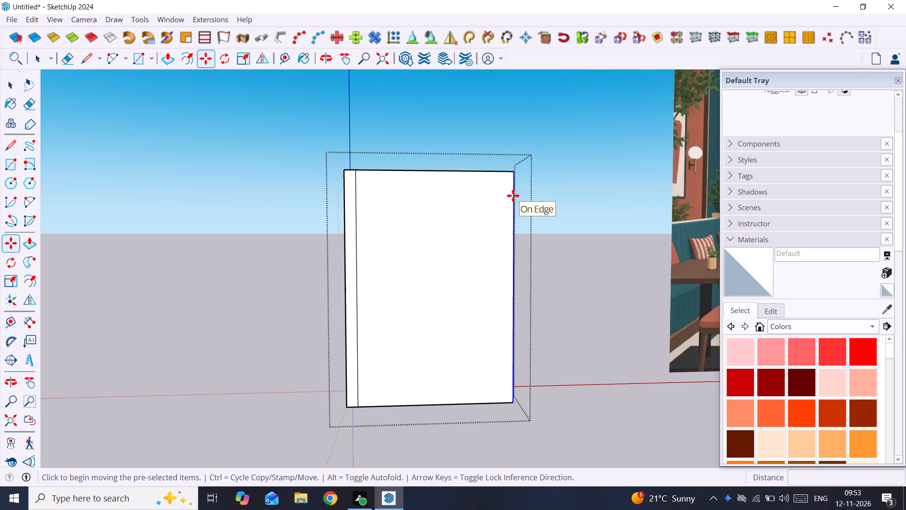
{"action": "left_click", "coordinate": [512, 195]}
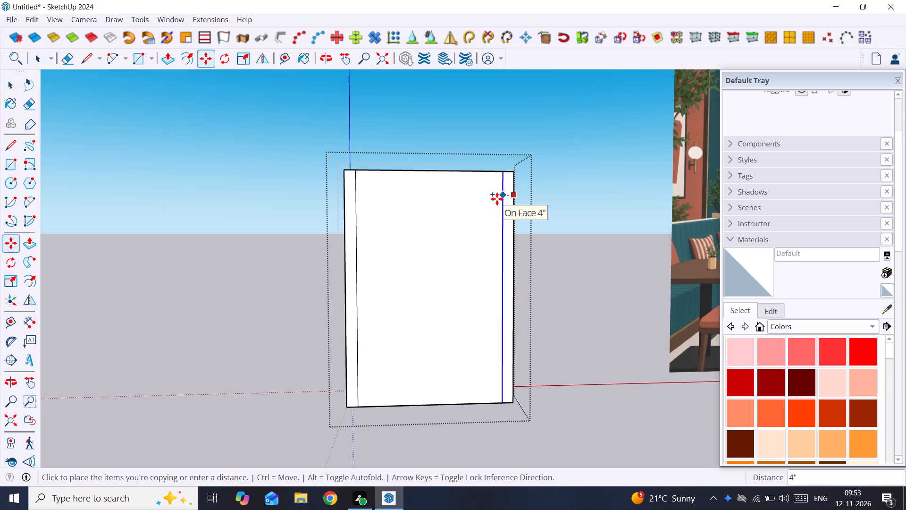
{"action": "left_click", "coordinate": [497, 199]}
{"action": "key", "text": "space"}
Measure the distance between the two inner vertical edges on the front face.
{"action": "scroll", "coordinate": [497, 199], "scroll_direction": "down", "scroll_amount": 11}
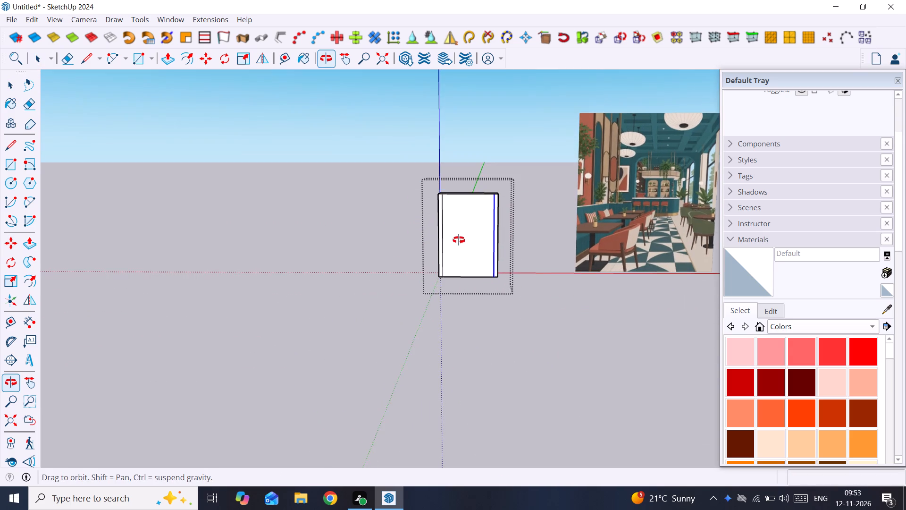
{"action": "scroll", "coordinate": [461, 236], "scroll_direction": "up", "scroll_amount": 6}
{"action": "key", "text": "t"}
{"action": "scroll", "coordinate": [424, 213], "scroll_direction": "up", "scroll_amount": 3}
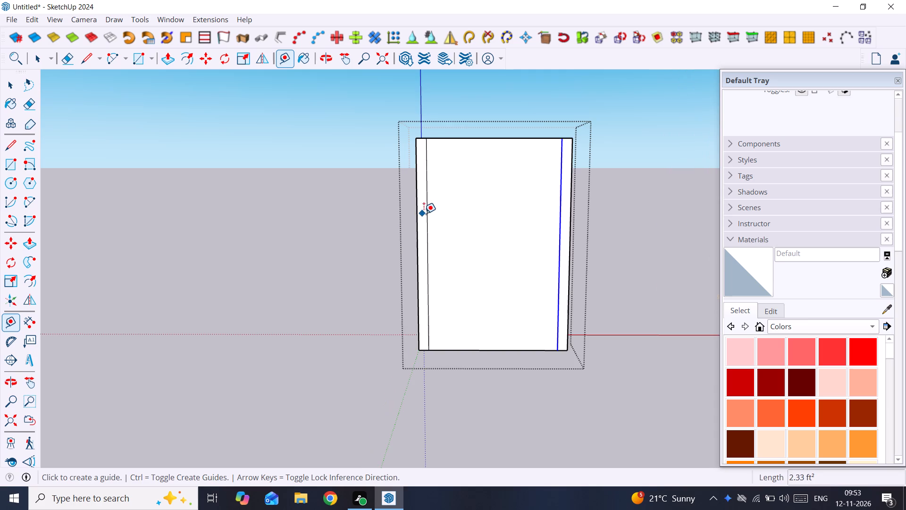
{"action": "left_click", "coordinate": [429, 211]}
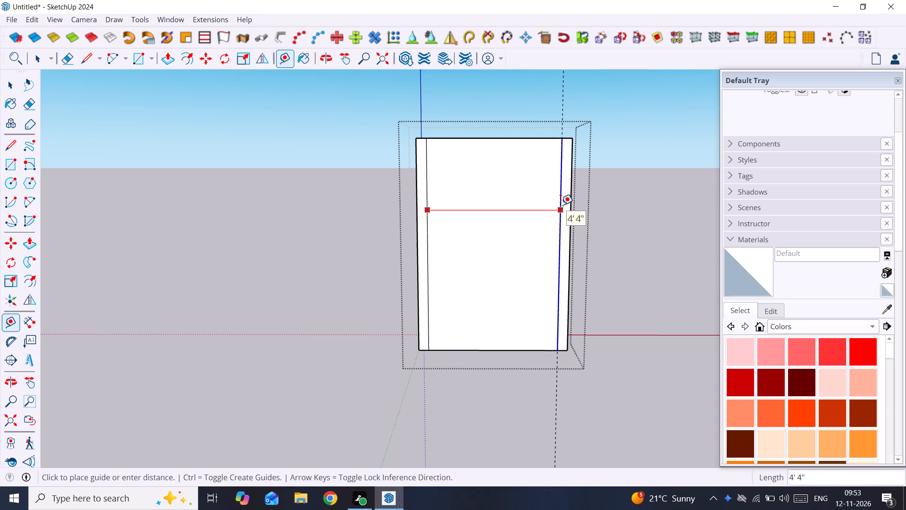
{"action": "key", "text": "space"}
Place a vertical guide 2' in from the right inner edge and a second one 4" further toward the left inner edge.
{"action": "scroll", "coordinate": [555, 208], "scroll_direction": "down", "scroll_amount": 5}
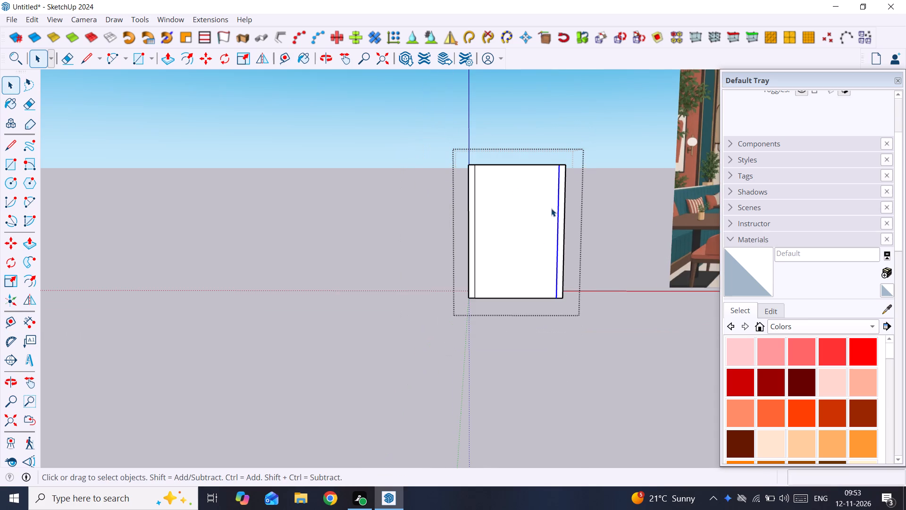
{"action": "scroll", "coordinate": [551, 208], "scroll_direction": "down", "scroll_amount": 2}
{"action": "middle_click_drag", "start_coordinate": [547, 208], "coordinate": [470, 252]}
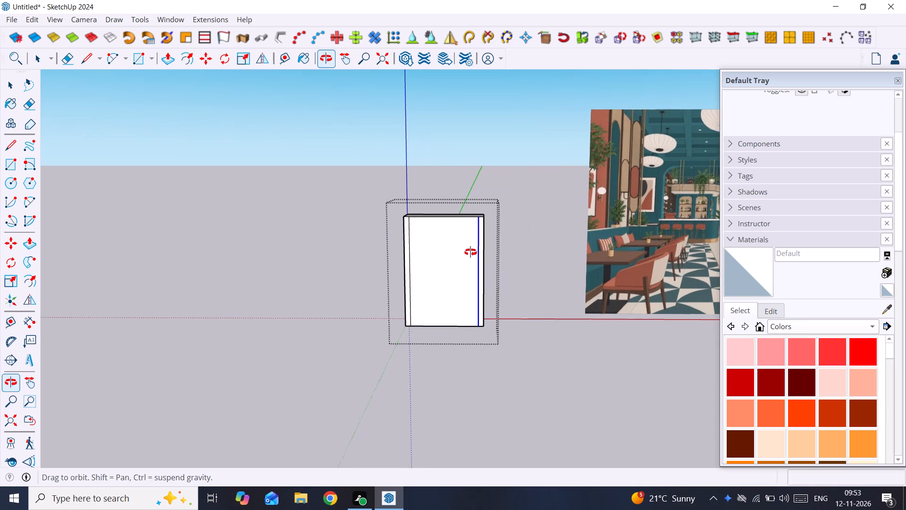
{"action": "middle_click_drag", "start_coordinate": [470, 252], "coordinate": [486, 252]}
{"action": "scroll", "coordinate": [486, 252], "scroll_direction": "up", "scroll_amount": 5}
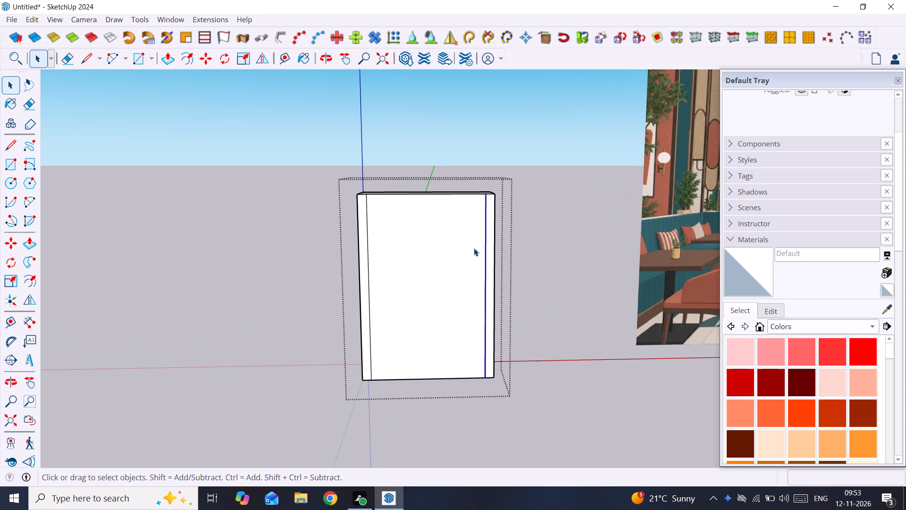
{"action": "type", "text": "RT"}
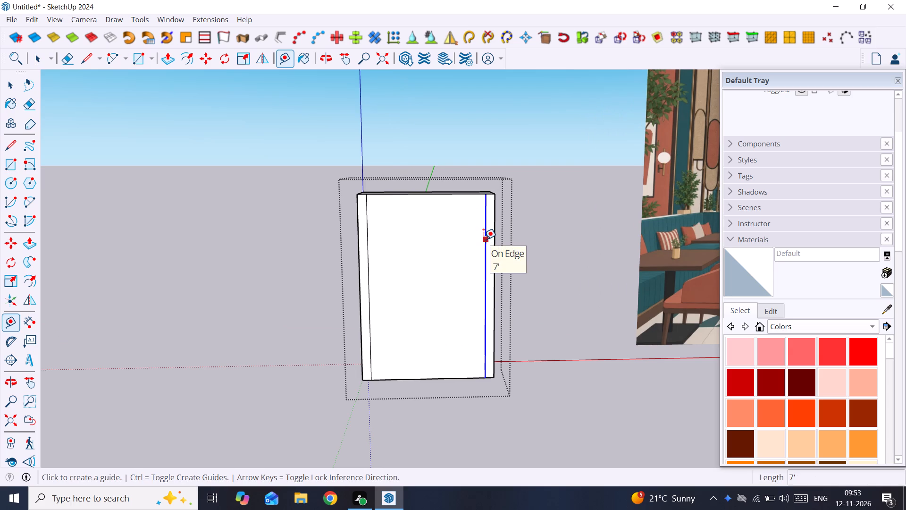
{"action": "left_click", "coordinate": [484, 239]}
{"action": "type", "text": "2'"}
{"action": "key", "text": "Return"}
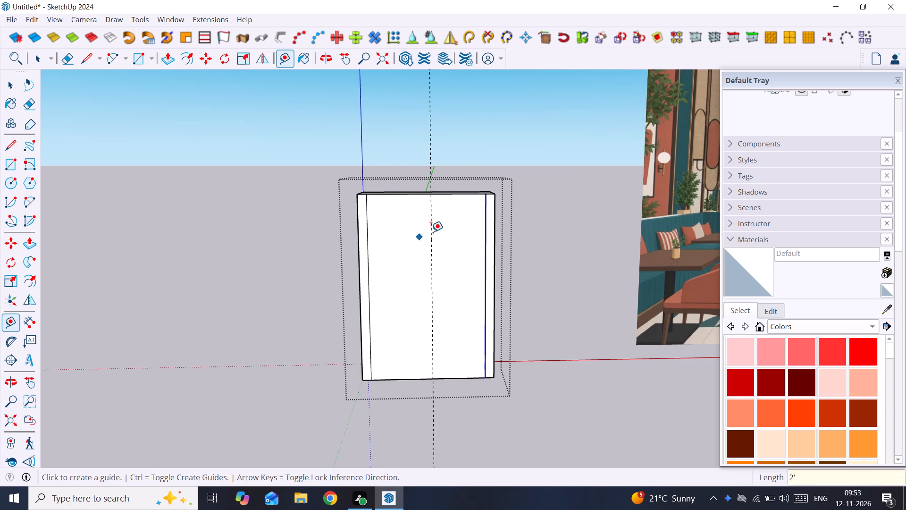
{"action": "left_click", "coordinate": [429, 233]}
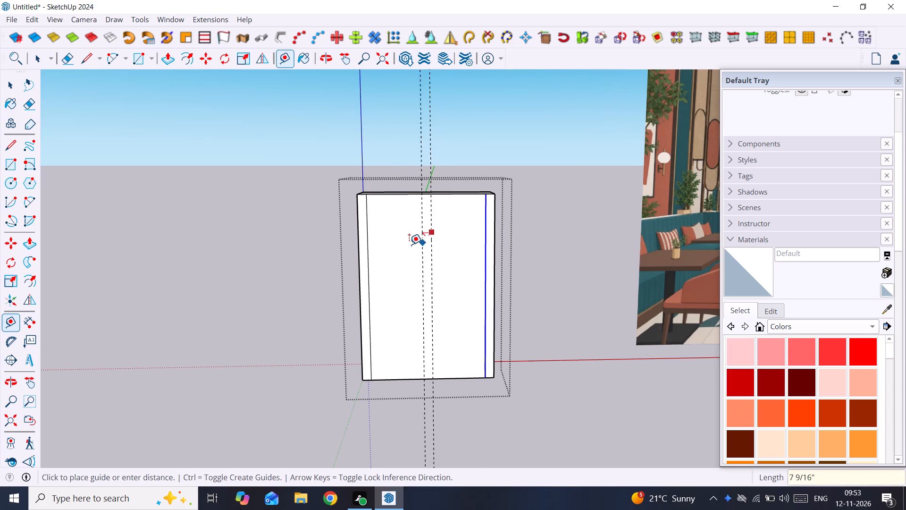
{"action": "left_click", "coordinate": [417, 242]}
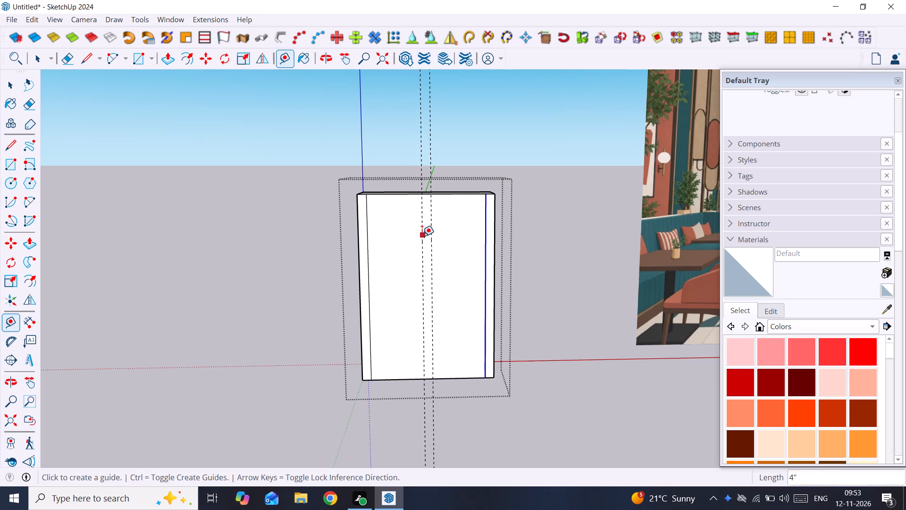
{"action": "left_click", "coordinate": [422, 236]}
{"action": "key", "text": "space"}
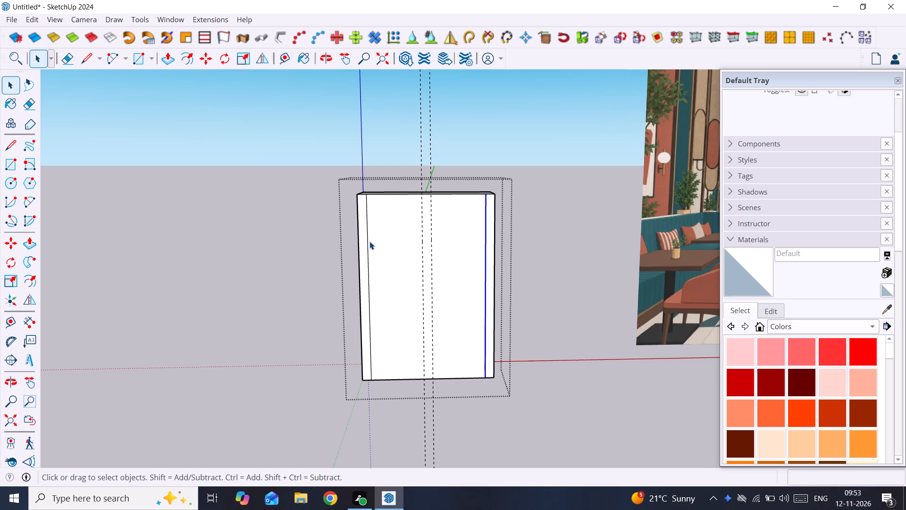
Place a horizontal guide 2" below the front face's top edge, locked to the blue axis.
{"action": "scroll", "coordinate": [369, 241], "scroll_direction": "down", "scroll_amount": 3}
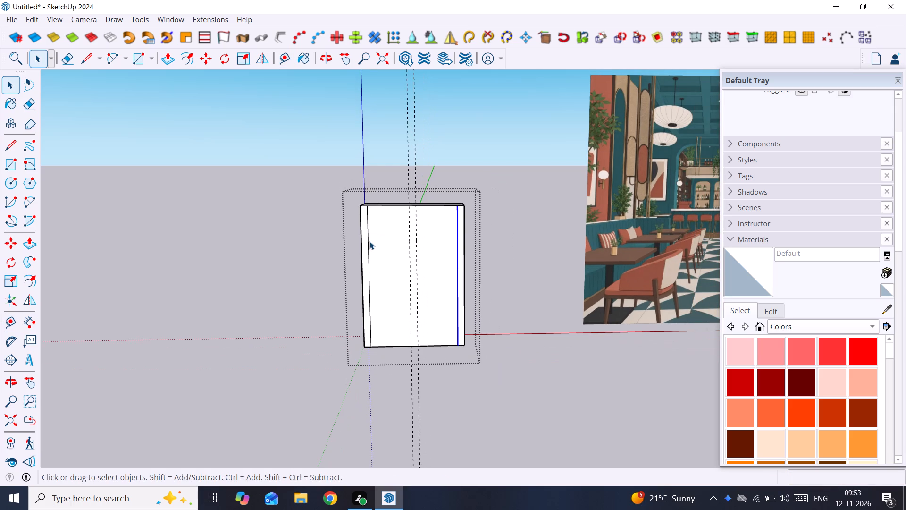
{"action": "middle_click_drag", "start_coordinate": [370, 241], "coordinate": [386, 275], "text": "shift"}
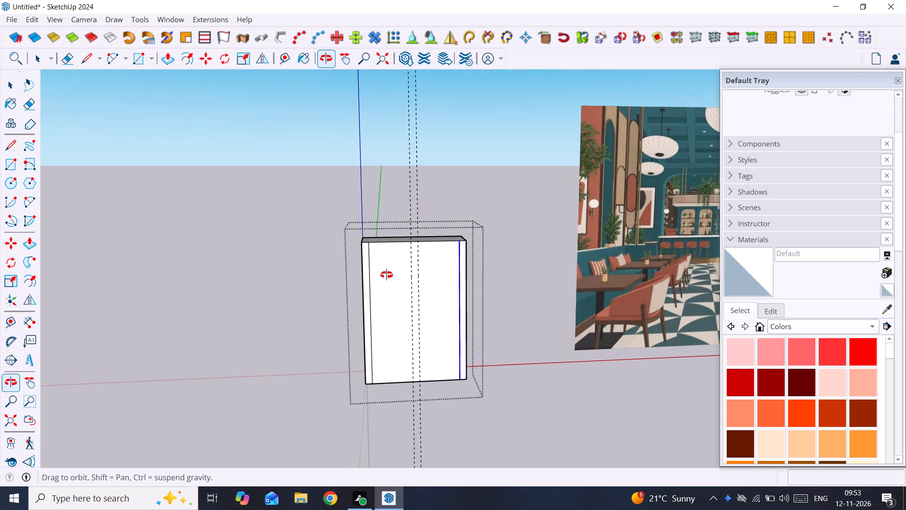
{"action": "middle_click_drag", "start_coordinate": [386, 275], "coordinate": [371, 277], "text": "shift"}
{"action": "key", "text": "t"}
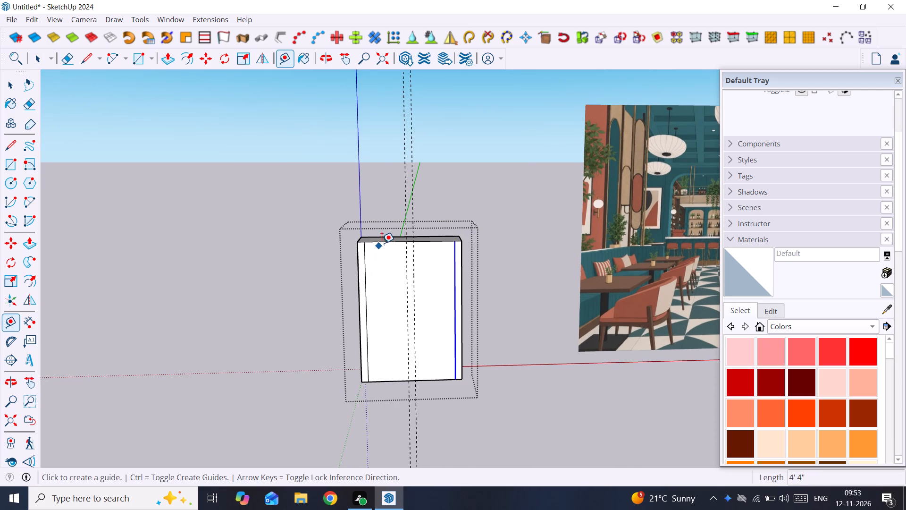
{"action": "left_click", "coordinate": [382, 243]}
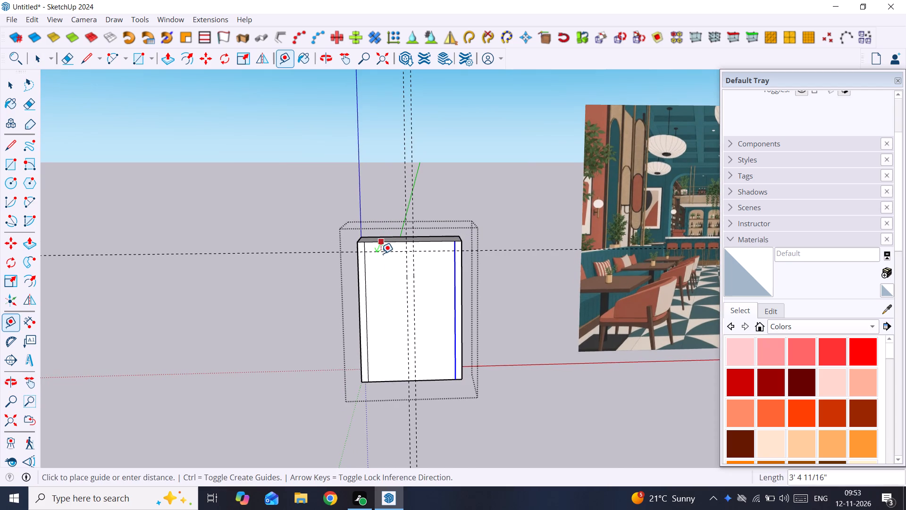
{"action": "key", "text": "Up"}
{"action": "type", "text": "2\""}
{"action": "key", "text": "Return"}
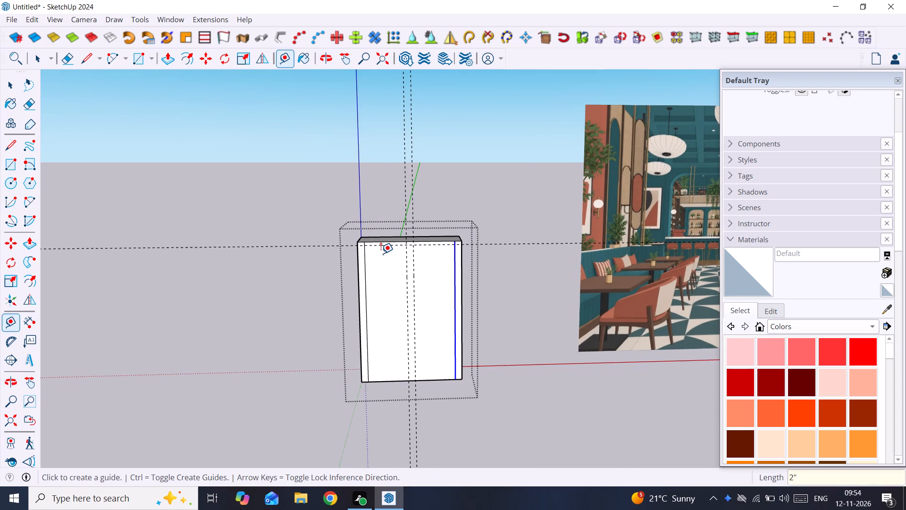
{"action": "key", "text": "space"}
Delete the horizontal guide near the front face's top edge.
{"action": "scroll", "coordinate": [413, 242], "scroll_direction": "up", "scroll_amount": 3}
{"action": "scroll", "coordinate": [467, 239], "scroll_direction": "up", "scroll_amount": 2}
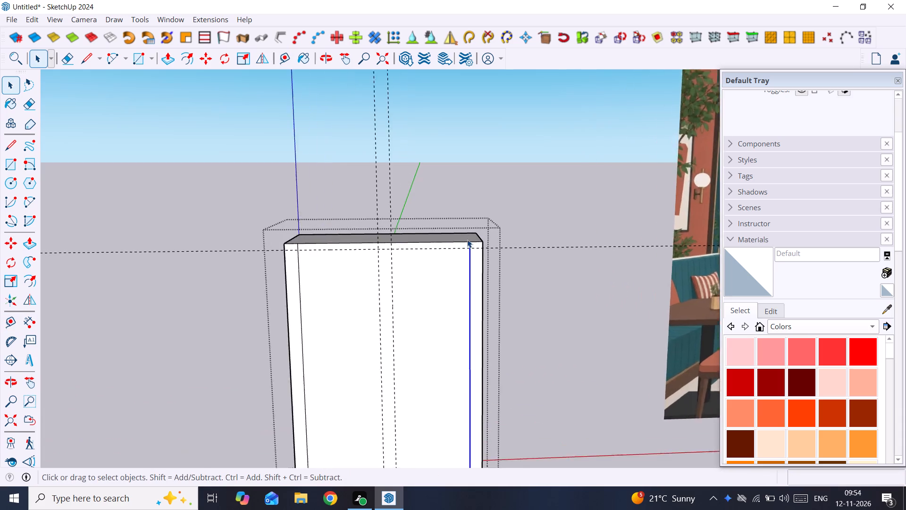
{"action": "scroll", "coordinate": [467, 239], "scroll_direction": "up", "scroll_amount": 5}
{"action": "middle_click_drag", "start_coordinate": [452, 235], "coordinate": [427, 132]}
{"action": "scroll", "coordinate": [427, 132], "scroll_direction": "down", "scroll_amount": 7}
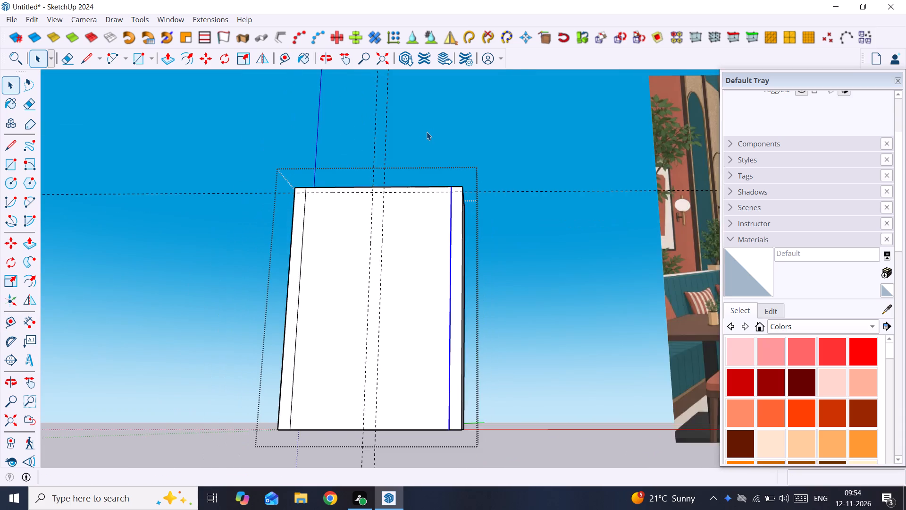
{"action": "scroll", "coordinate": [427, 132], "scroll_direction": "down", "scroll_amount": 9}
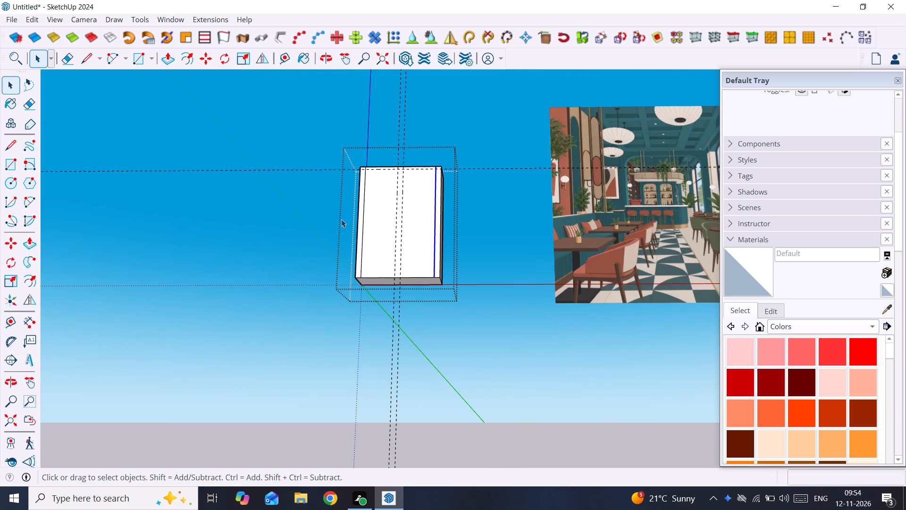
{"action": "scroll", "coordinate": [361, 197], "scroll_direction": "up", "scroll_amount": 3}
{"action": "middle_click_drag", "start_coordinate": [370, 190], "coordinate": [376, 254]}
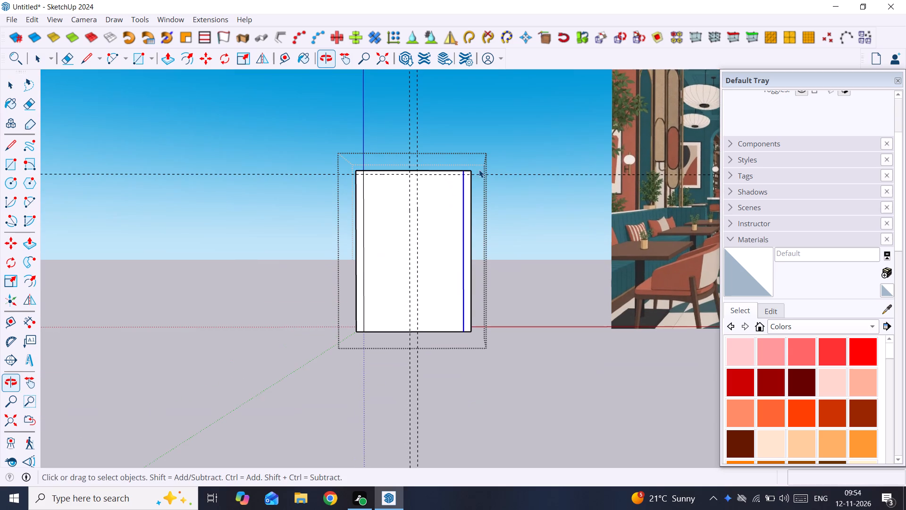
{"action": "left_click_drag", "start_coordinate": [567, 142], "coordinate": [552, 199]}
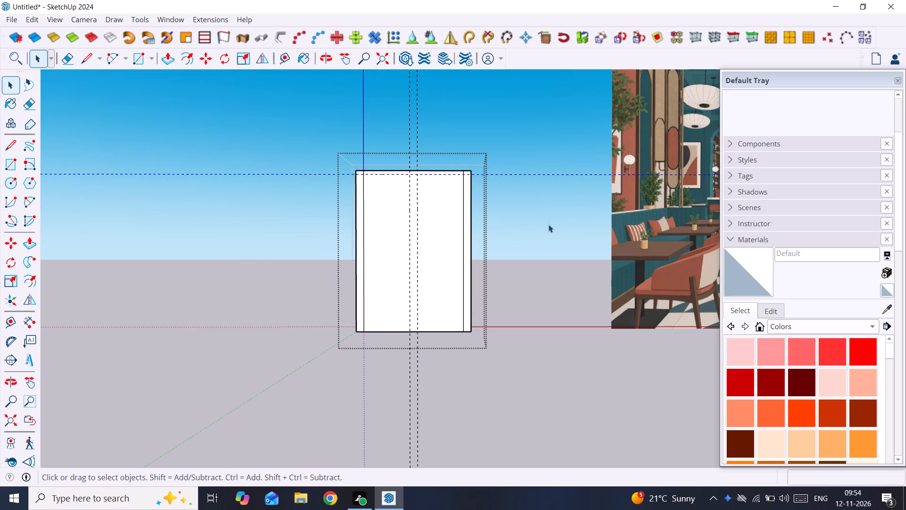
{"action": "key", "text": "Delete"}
Place a horizontal guide 4" below the front face's top edge.
{"action": "scroll", "coordinate": [440, 149], "scroll_direction": "up", "scroll_amount": 4}
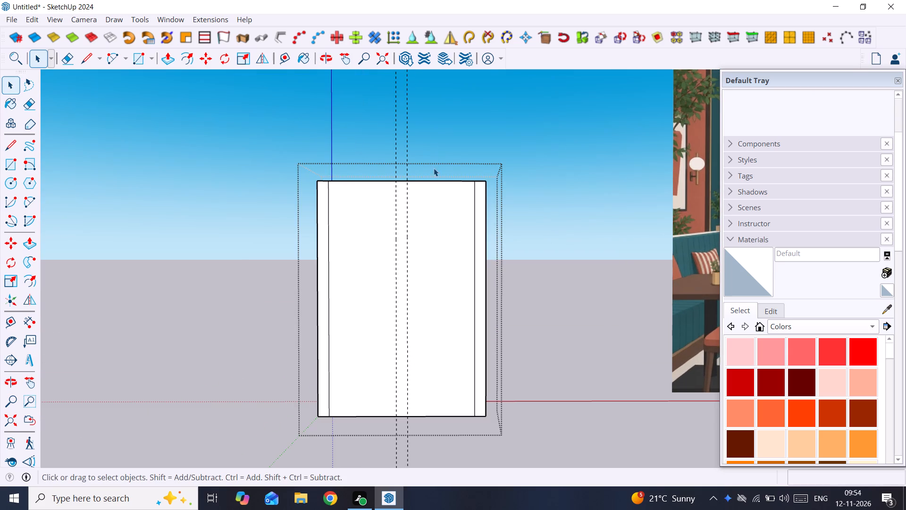
{"action": "key", "text": "t"}
{"action": "left_click", "coordinate": [433, 181]}
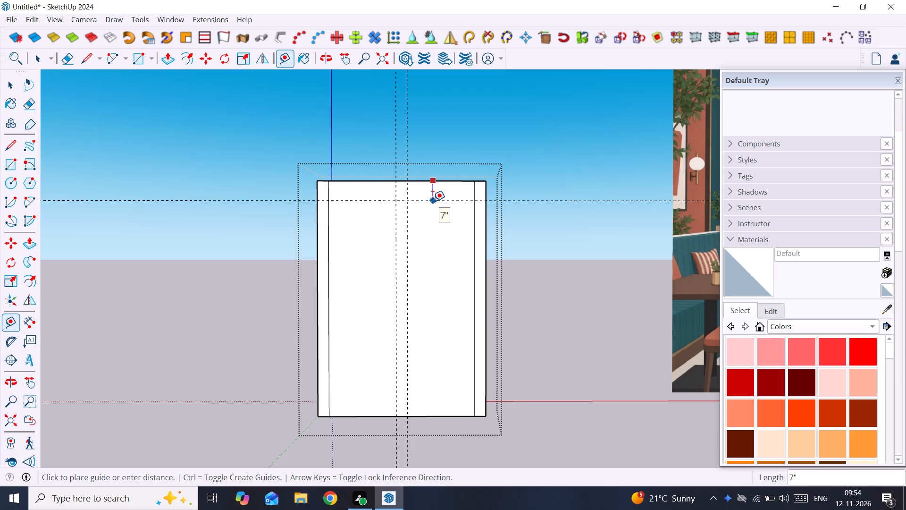
{"action": "type", "text": "4\""}
{"action": "key", "text": "Return"}
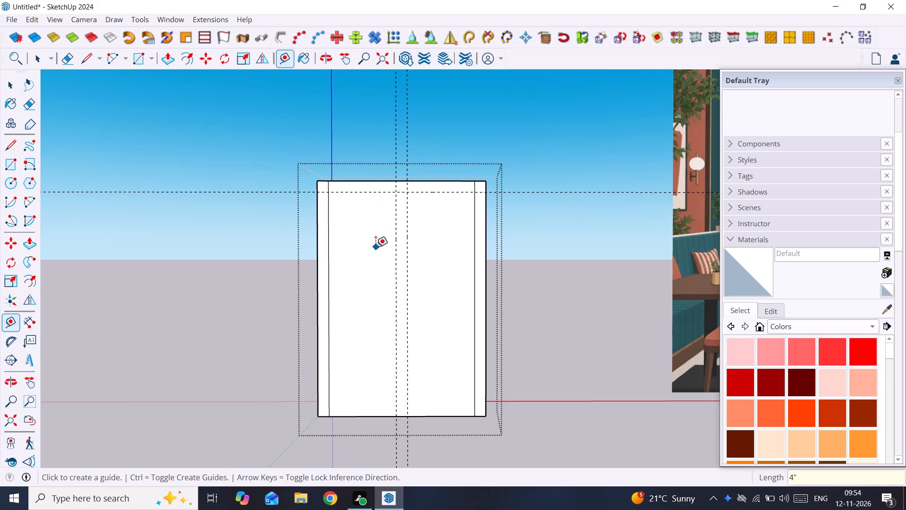
{"action": "key", "text": "space"}
Place a horizontal guide 4" above the front face's bottom edge and leave the bar block's editing mode.
{"action": "scroll", "coordinate": [376, 247], "scroll_direction": "down", "scroll_amount": 8}
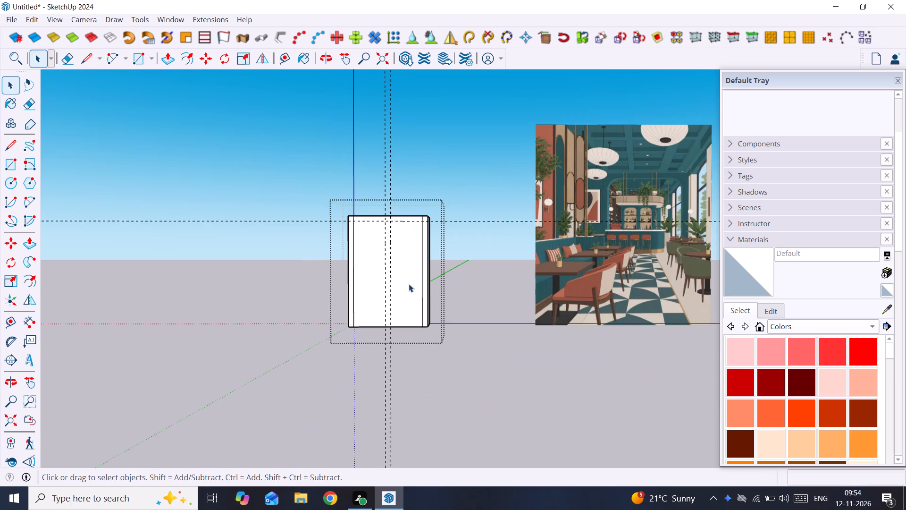
{"action": "scroll", "coordinate": [411, 325], "scroll_direction": "up", "scroll_amount": 7}
{"action": "left_click", "coordinate": [411, 325]}
{"action": "key", "text": "t"}
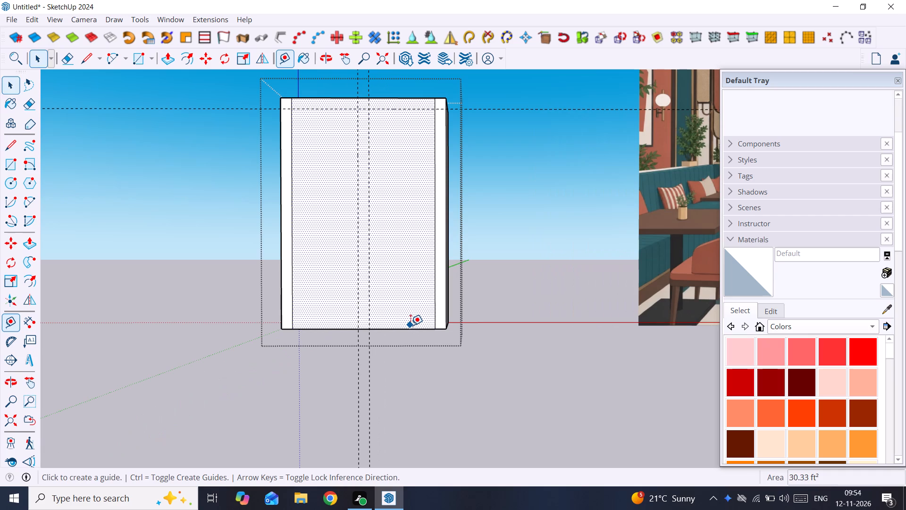
{"action": "left_click", "coordinate": [406, 330]}
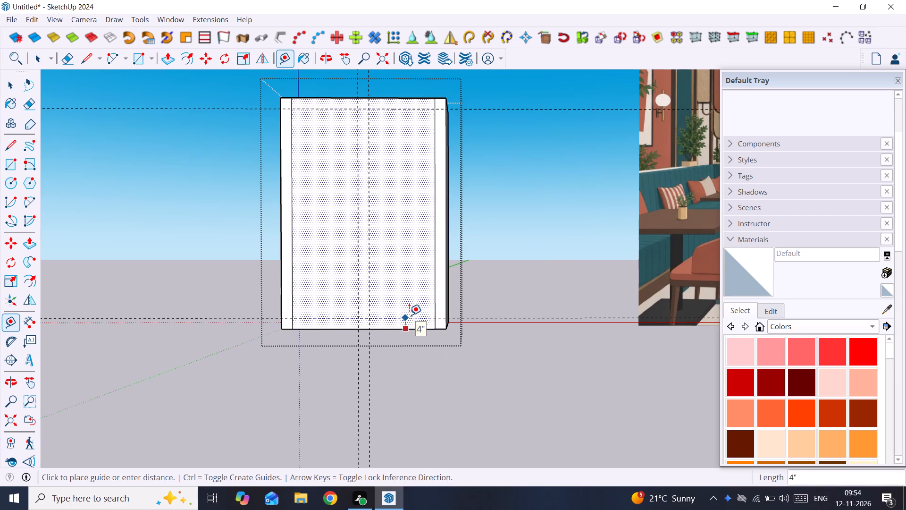
{"action": "left_click", "coordinate": [409, 315]}
{"action": "key", "text": "space"}
{"action": "left_click", "coordinate": [515, 248]}
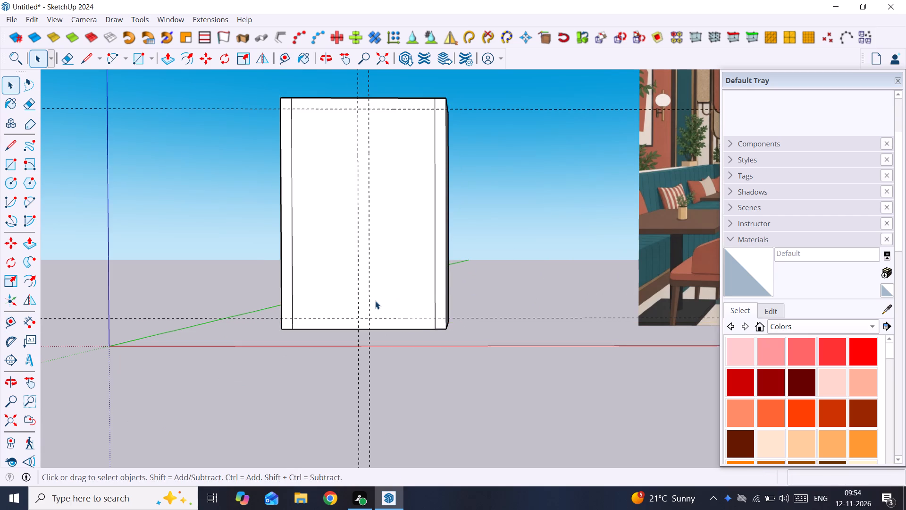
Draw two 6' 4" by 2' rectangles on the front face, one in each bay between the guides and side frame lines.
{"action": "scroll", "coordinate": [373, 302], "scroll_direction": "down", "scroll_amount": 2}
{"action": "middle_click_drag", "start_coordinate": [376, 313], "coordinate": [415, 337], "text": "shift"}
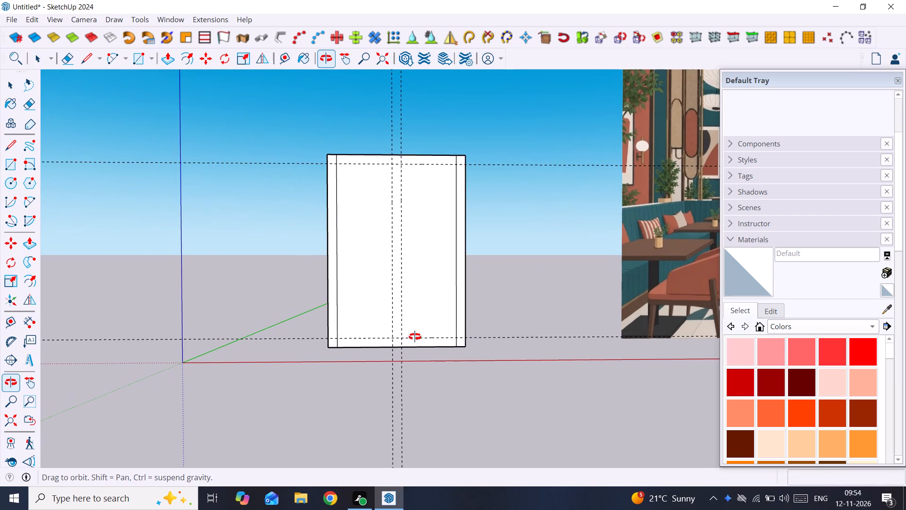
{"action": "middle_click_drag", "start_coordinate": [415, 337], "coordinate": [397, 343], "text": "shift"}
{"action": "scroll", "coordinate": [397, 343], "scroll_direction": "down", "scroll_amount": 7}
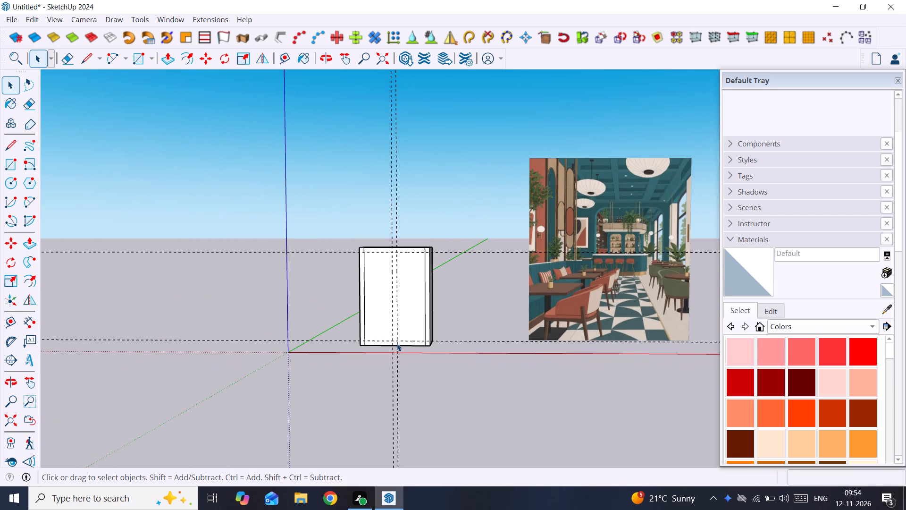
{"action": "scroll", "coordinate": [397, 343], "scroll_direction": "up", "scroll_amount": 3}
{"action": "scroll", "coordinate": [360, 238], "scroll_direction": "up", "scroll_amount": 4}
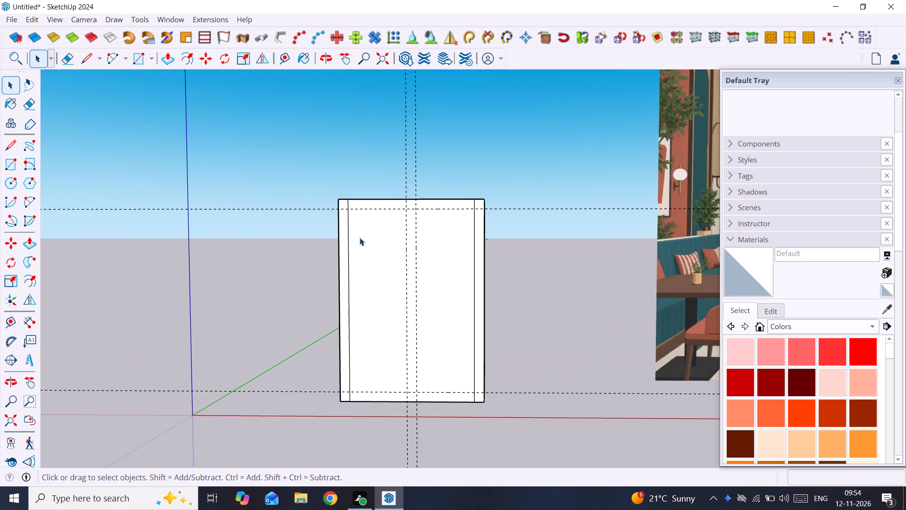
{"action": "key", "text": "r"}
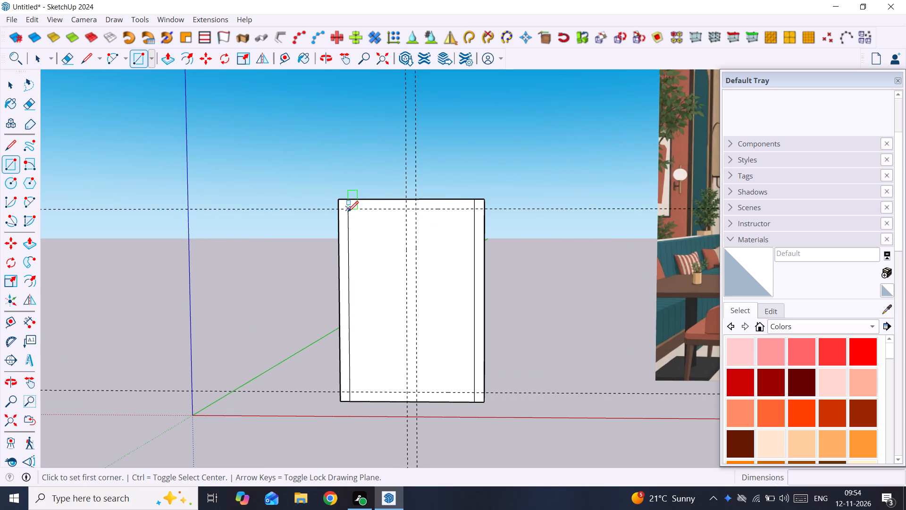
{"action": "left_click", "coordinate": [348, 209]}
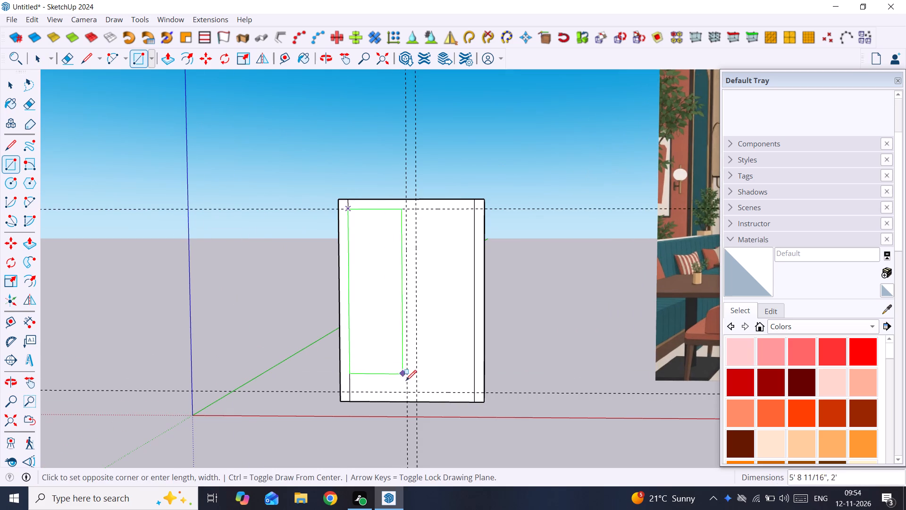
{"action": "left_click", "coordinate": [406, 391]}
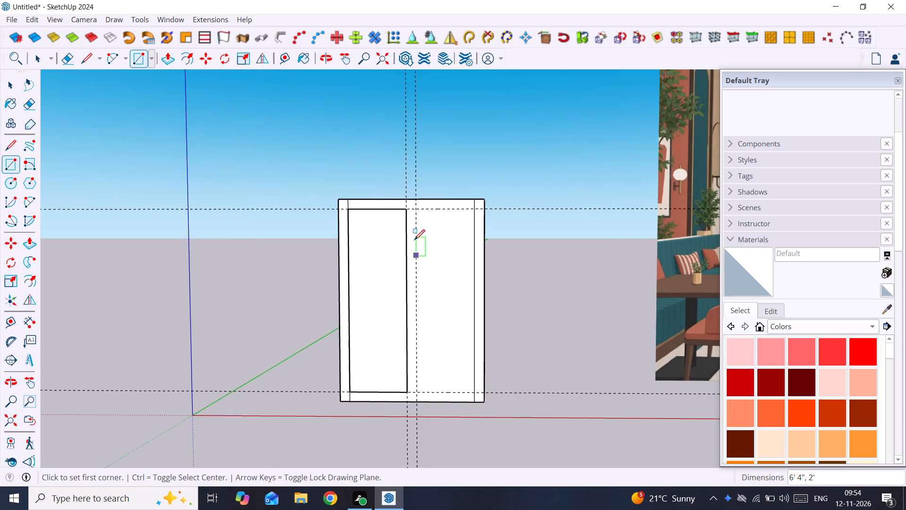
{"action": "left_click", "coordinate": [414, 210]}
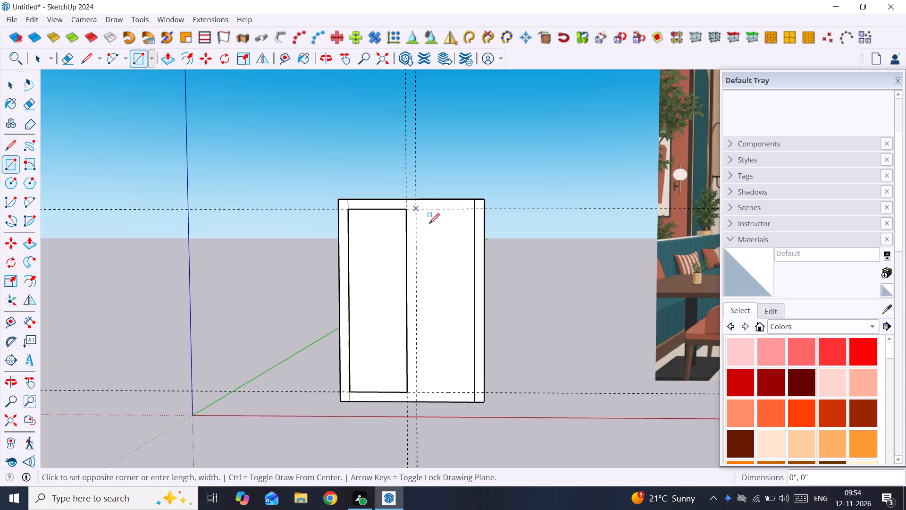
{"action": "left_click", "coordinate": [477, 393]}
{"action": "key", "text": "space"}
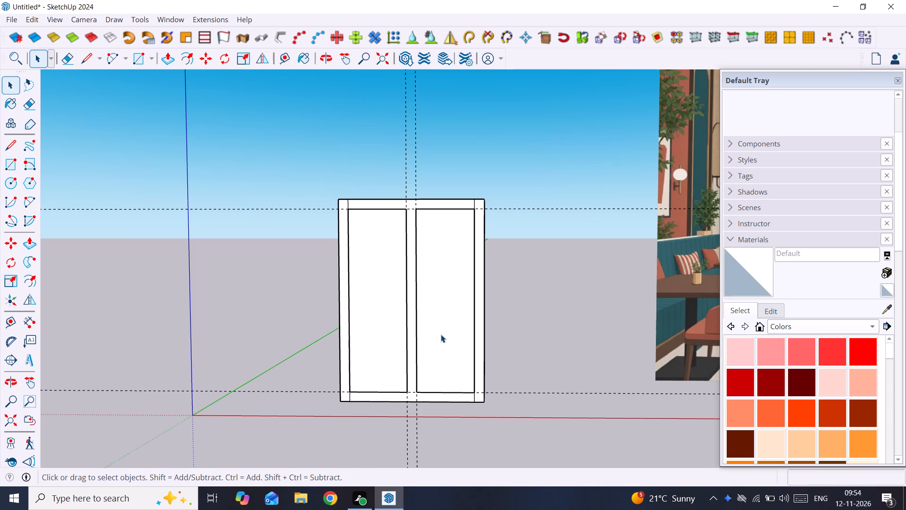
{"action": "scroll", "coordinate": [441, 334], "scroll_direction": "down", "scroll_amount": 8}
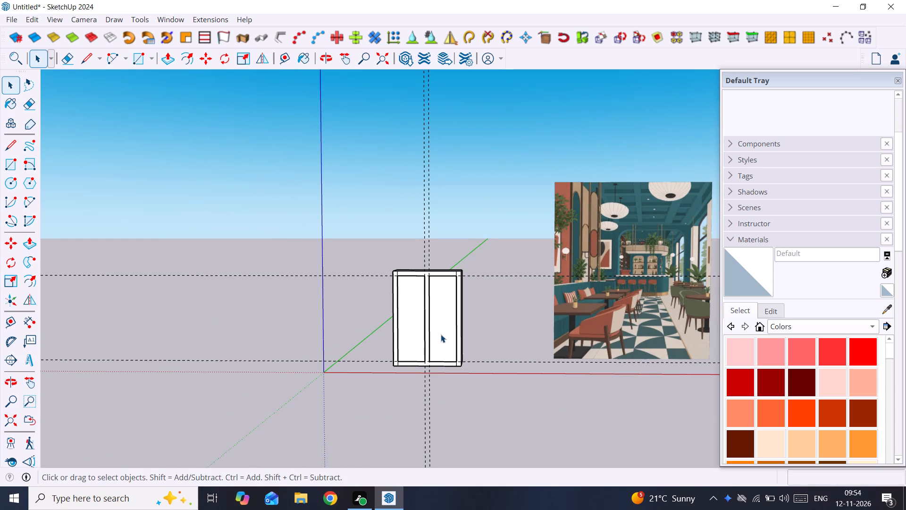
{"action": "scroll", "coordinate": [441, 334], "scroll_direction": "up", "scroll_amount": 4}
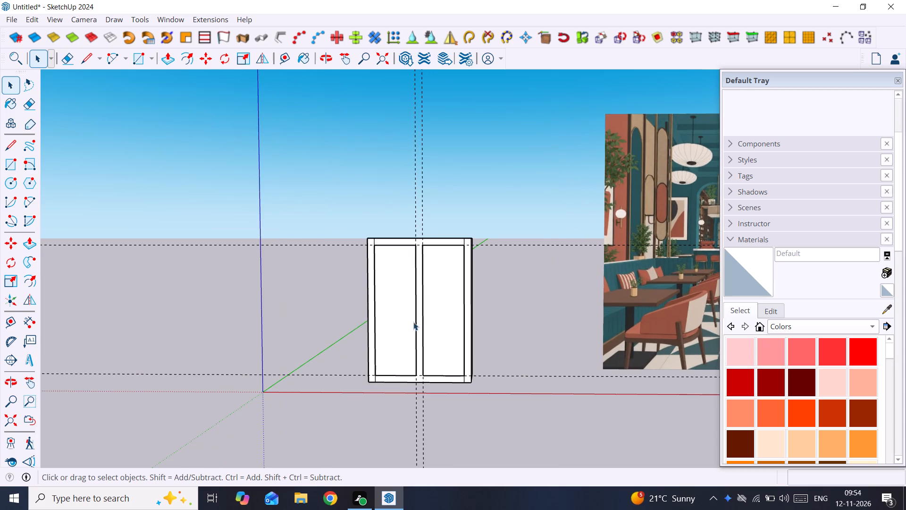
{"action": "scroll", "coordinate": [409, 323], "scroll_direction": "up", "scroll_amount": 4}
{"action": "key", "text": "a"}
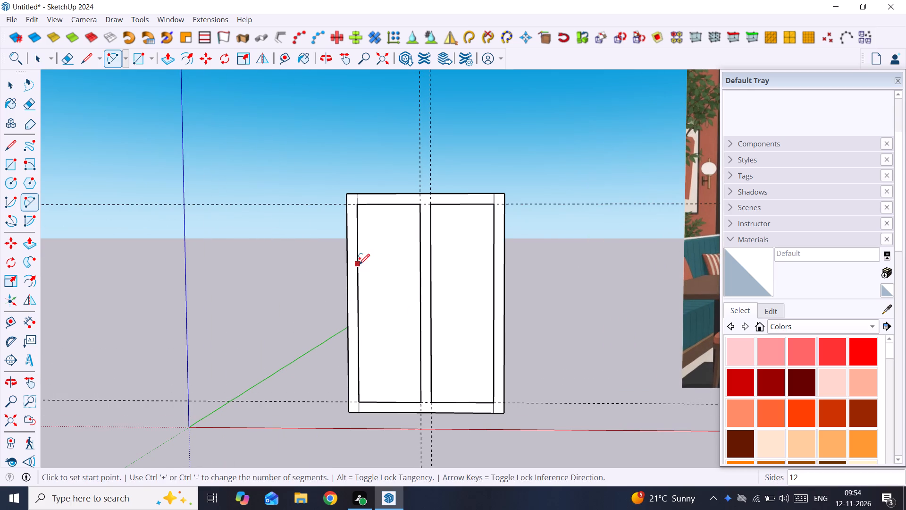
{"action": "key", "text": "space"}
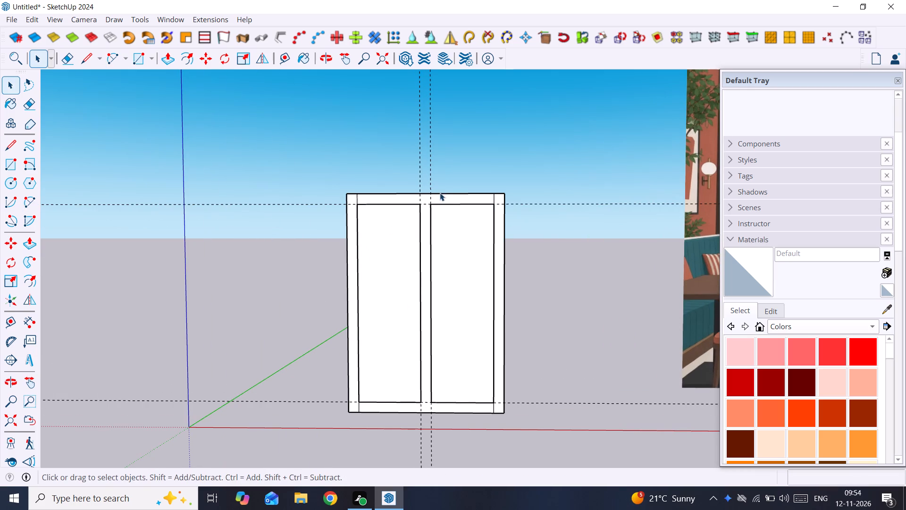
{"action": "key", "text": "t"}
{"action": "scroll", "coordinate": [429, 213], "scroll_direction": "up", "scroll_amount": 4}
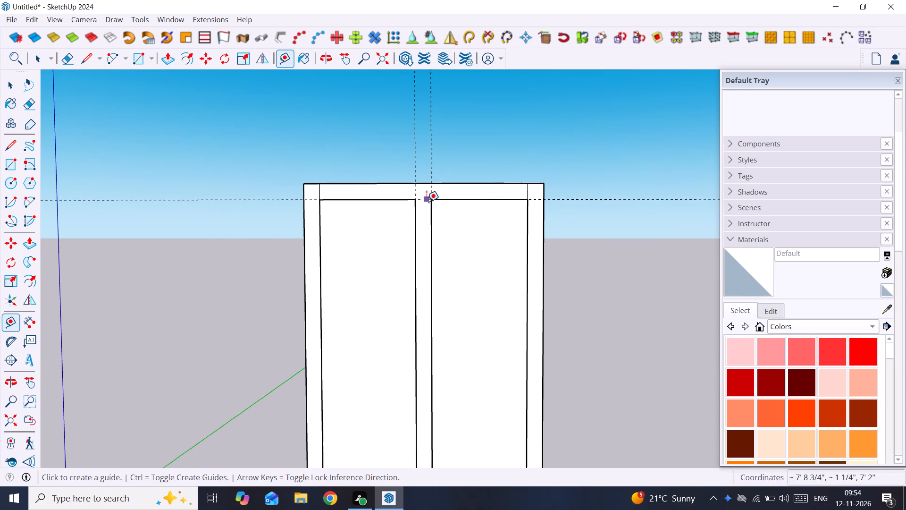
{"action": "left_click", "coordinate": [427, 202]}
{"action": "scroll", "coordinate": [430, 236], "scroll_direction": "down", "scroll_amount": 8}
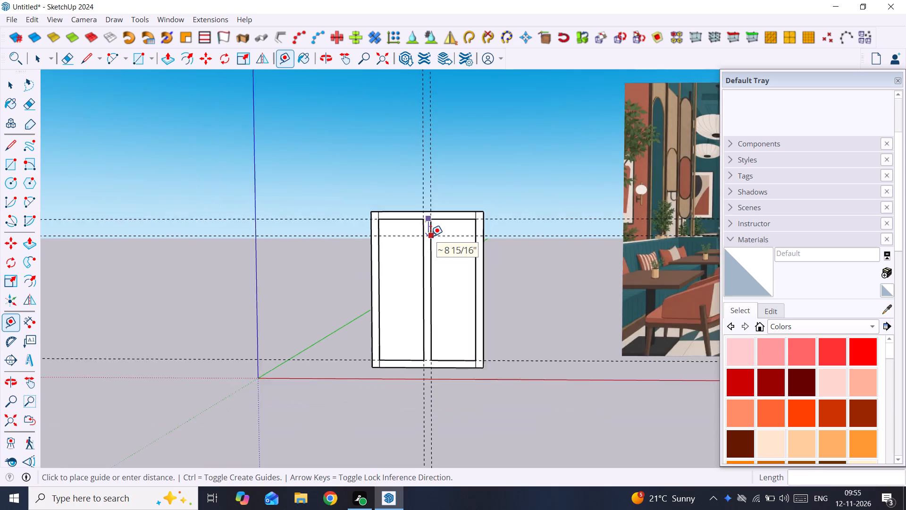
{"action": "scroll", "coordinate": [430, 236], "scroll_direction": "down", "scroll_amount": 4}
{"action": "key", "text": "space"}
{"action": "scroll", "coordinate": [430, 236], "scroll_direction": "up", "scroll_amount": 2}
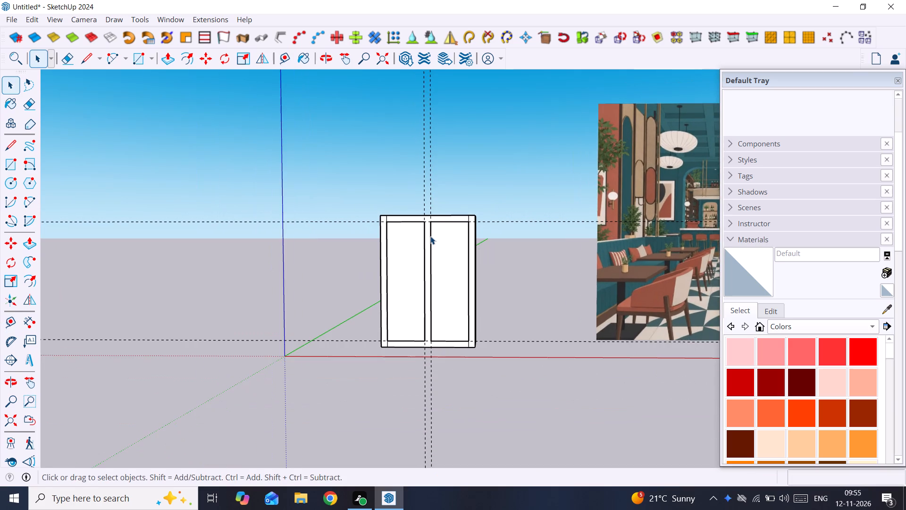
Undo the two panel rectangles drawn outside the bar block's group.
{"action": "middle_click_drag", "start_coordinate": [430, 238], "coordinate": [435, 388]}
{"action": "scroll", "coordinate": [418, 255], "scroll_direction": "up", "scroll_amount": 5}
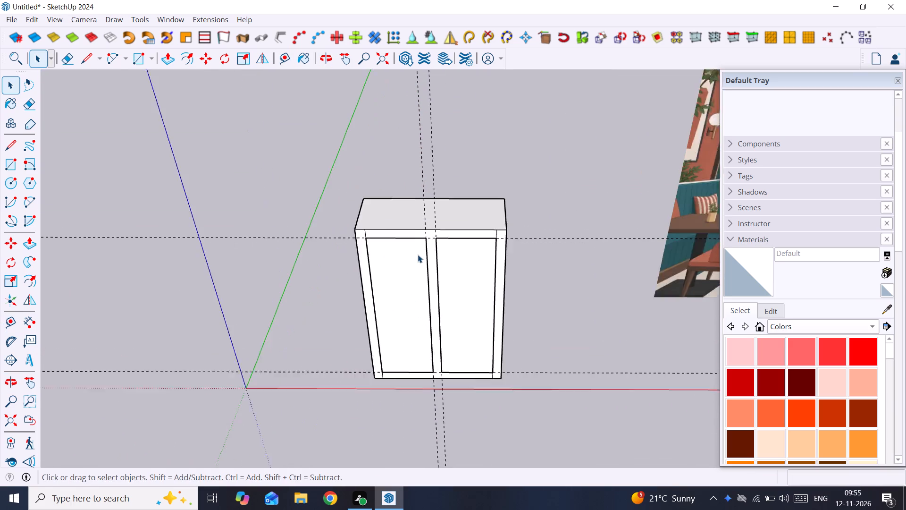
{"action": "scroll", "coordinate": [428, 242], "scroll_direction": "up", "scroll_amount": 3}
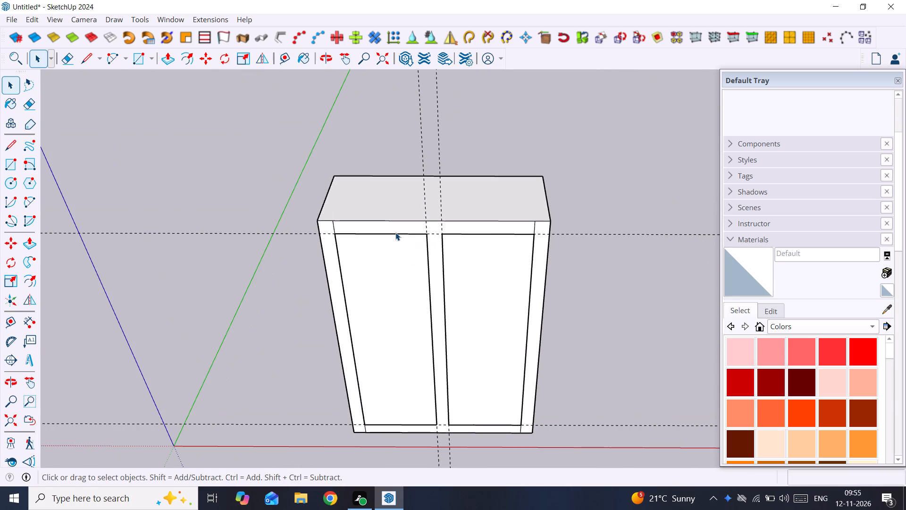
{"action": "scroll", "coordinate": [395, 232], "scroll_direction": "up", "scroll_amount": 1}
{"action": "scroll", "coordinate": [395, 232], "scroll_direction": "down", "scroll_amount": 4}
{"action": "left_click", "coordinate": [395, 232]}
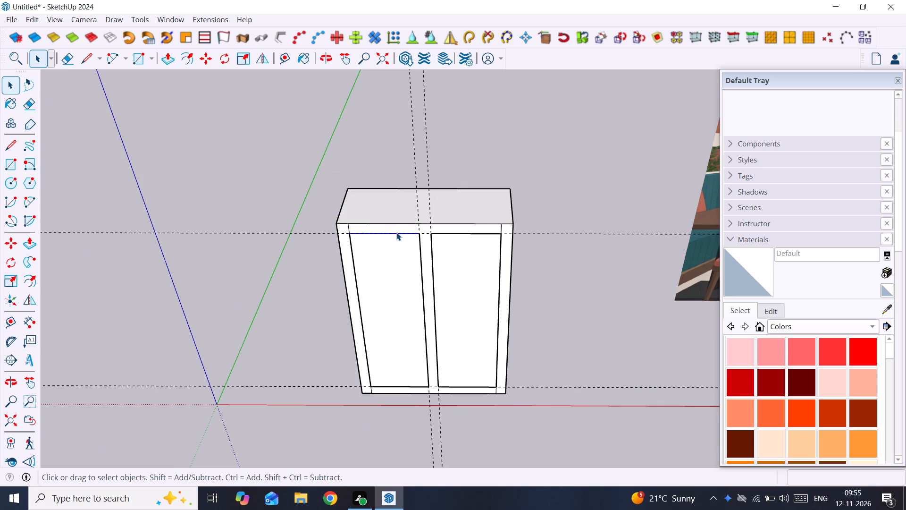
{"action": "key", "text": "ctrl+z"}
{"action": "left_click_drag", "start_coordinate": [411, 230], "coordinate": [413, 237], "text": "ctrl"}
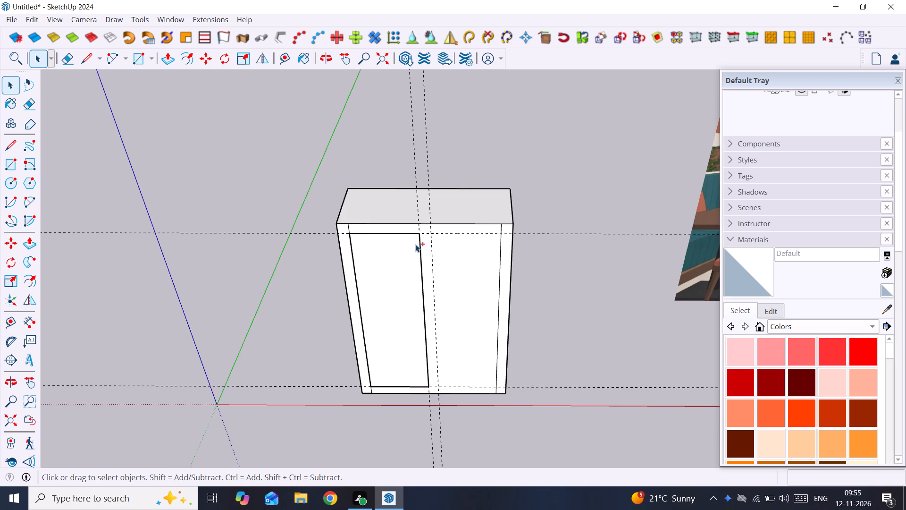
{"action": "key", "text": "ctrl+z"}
Open the bar block for editing and draw a 6' 4" by 2' rectangle in each bay of its front face.
{"action": "double_click", "coordinate": [466, 244]}
{"action": "scroll", "coordinate": [464, 247], "scroll_direction": "up", "scroll_amount": 2}
{"action": "middle_click_drag", "start_coordinate": [467, 240], "coordinate": [487, 175]}
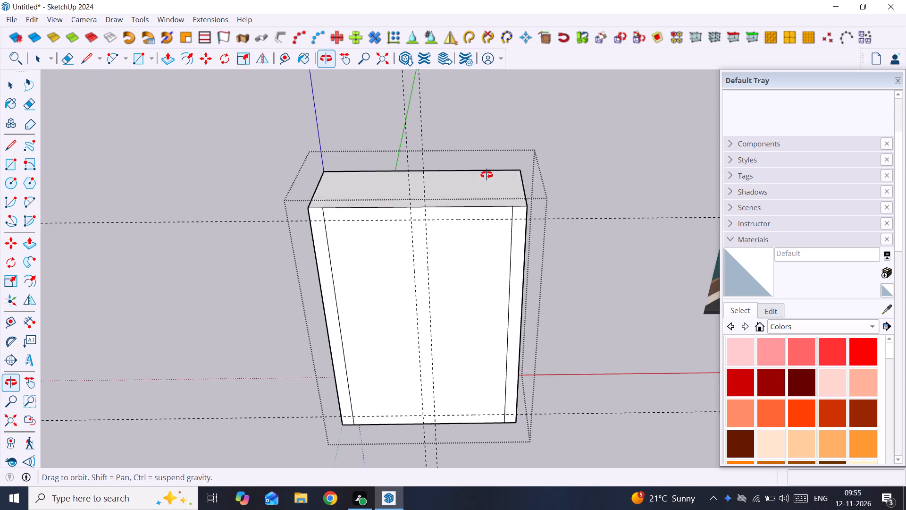
{"action": "middle_click_drag", "start_coordinate": [487, 175], "coordinate": [496, 152]}
{"action": "scroll", "coordinate": [496, 152], "scroll_direction": "down", "scroll_amount": 2}
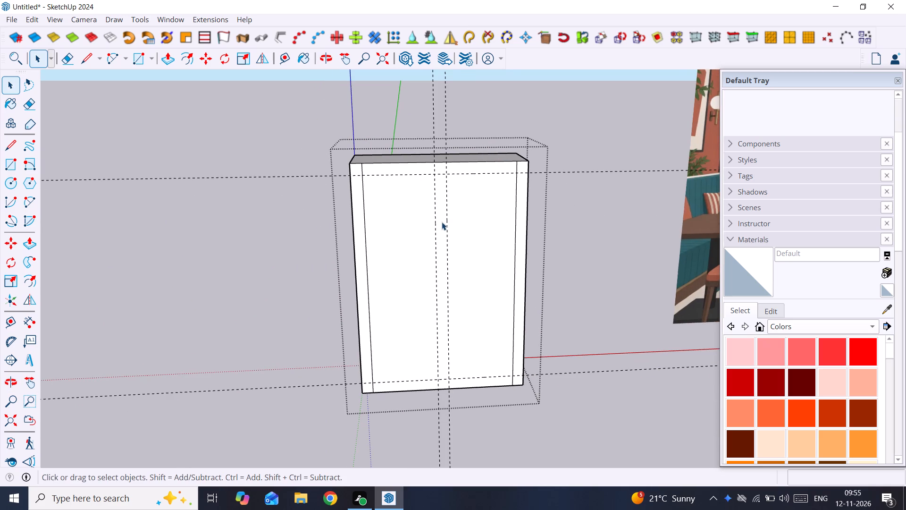
{"action": "key", "text": "r"}
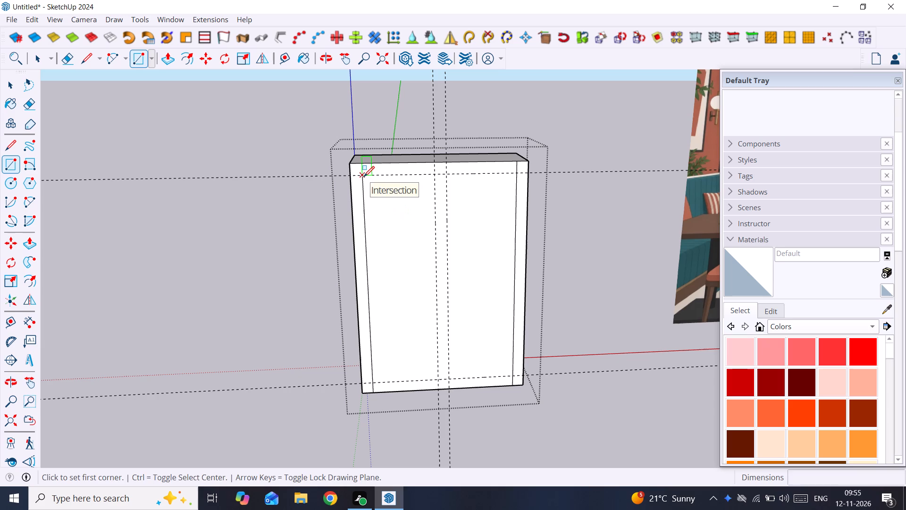
{"action": "left_click", "coordinate": [364, 177]}
{"action": "left_click", "coordinate": [438, 381]}
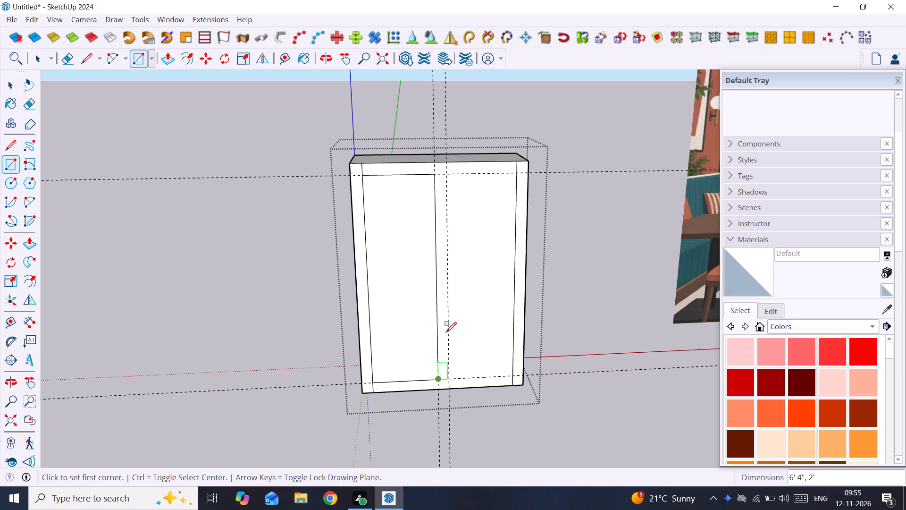
{"action": "left_click", "coordinate": [447, 175]}
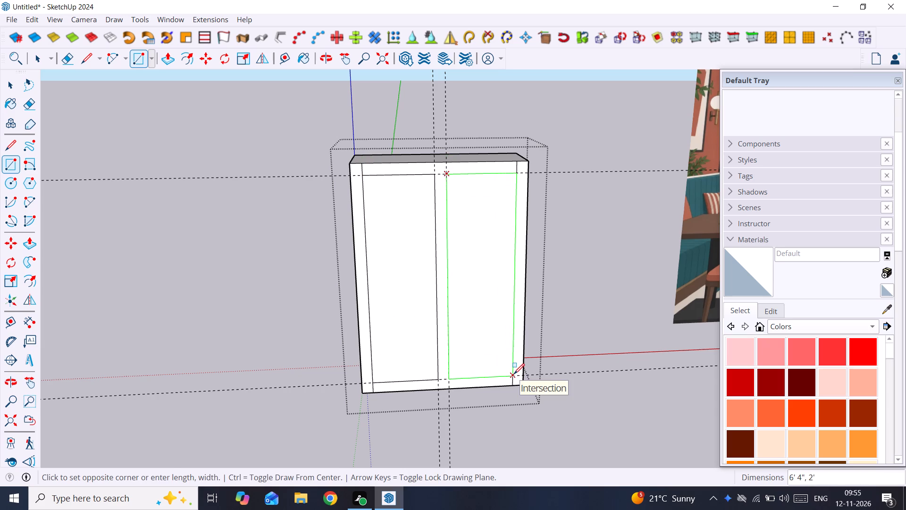
{"action": "left_click", "coordinate": [514, 374]}
{"action": "key", "text": "space"}
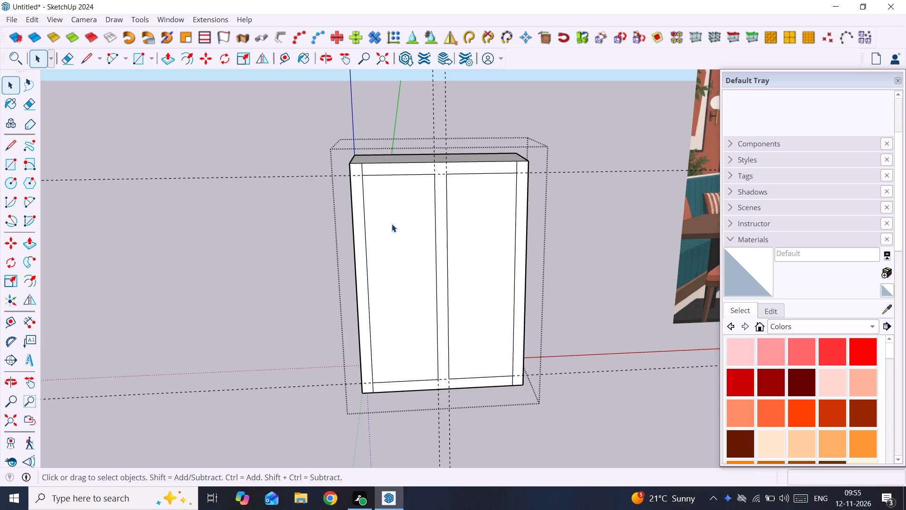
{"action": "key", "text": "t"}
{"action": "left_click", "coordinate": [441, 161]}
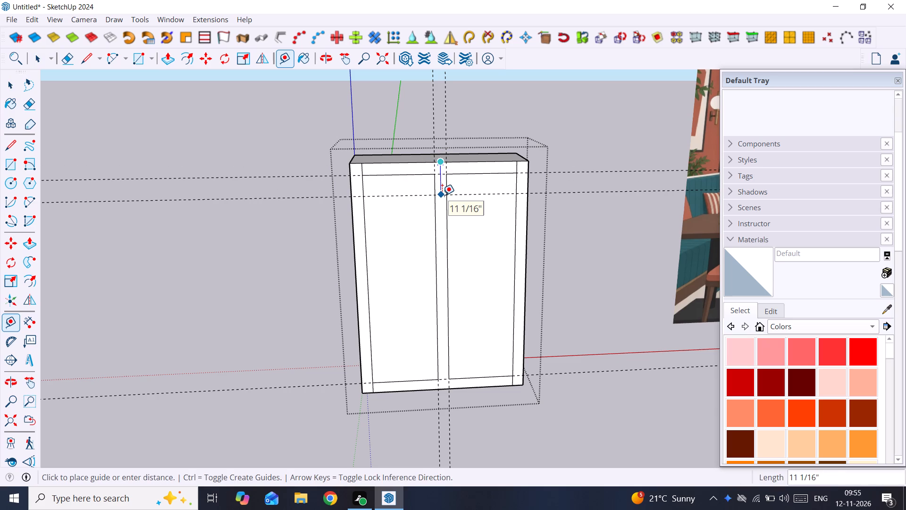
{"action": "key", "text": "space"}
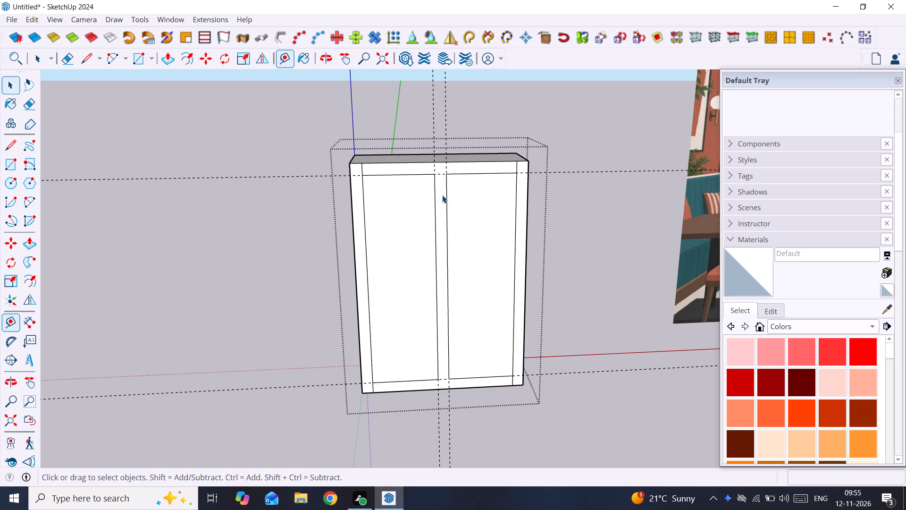
Draw a semicircular arc 2' wide with a 1' bulge across the left panel, peaking just below its top edge.
{"action": "key", "text": "a"}
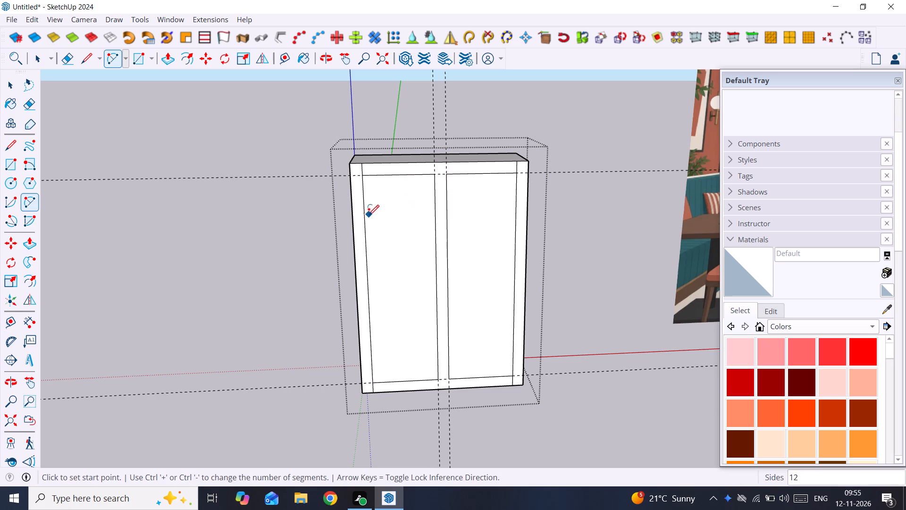
{"action": "left_click", "coordinate": [368, 214]}
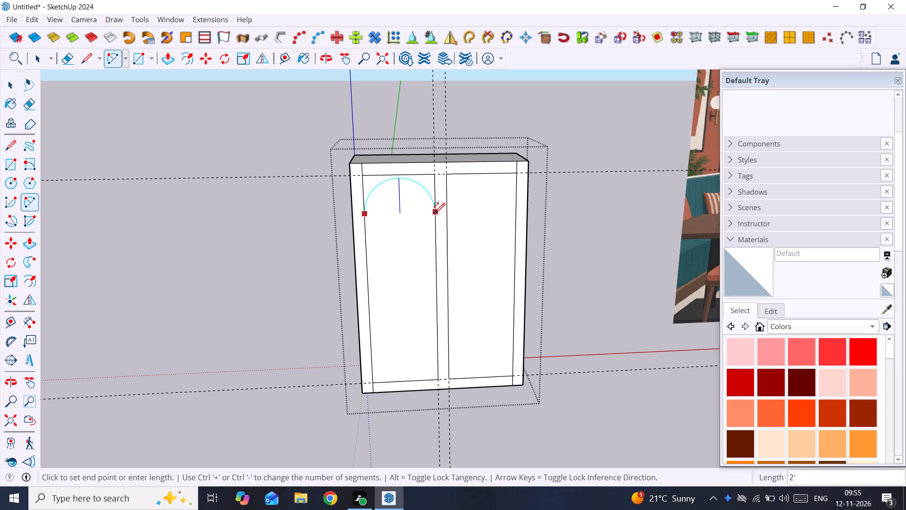
{"action": "left_click", "coordinate": [435, 213]}
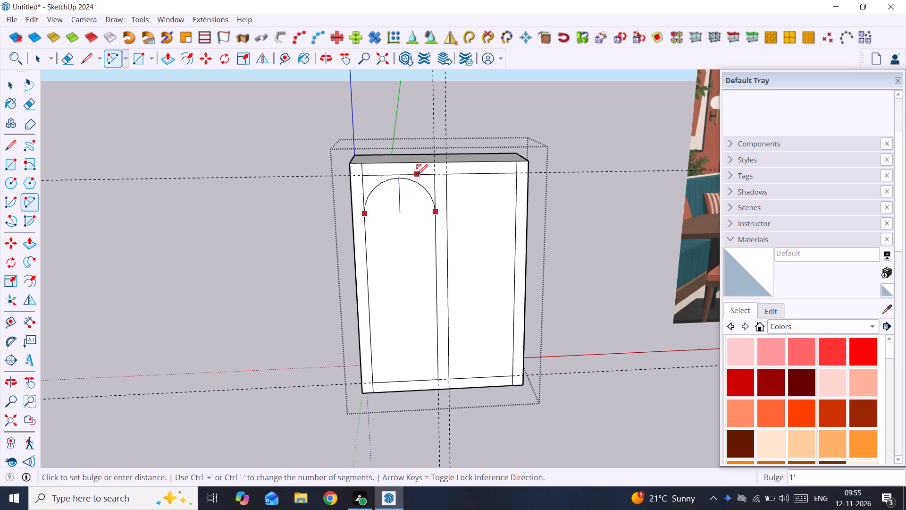
{"action": "left_click", "coordinate": [419, 174]}
{"action": "key", "text": "space"}
{"action": "scroll", "coordinate": [413, 182], "scroll_direction": "up", "scroll_amount": 3}
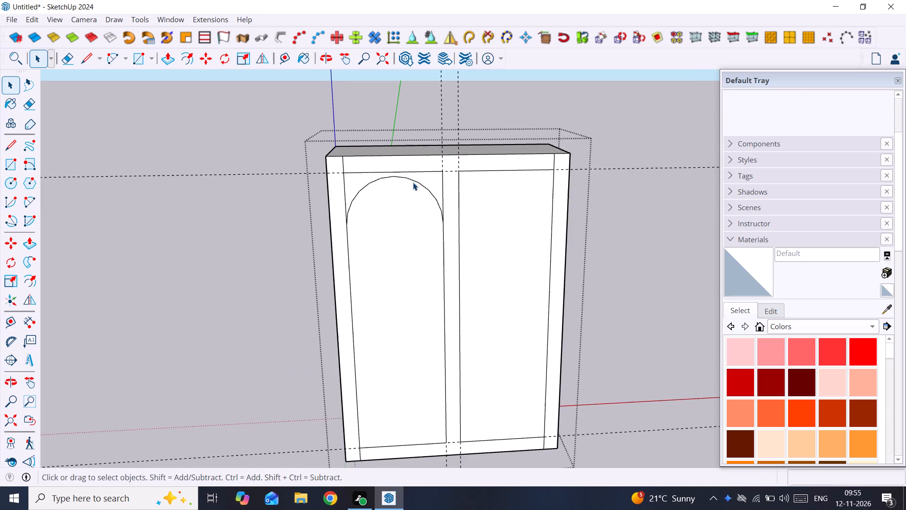
Set the left panel's arc to 30 segments.
{"action": "scroll", "coordinate": [414, 170], "scroll_direction": "up", "scroll_amount": 4}
{"action": "left_click", "coordinate": [413, 185]}
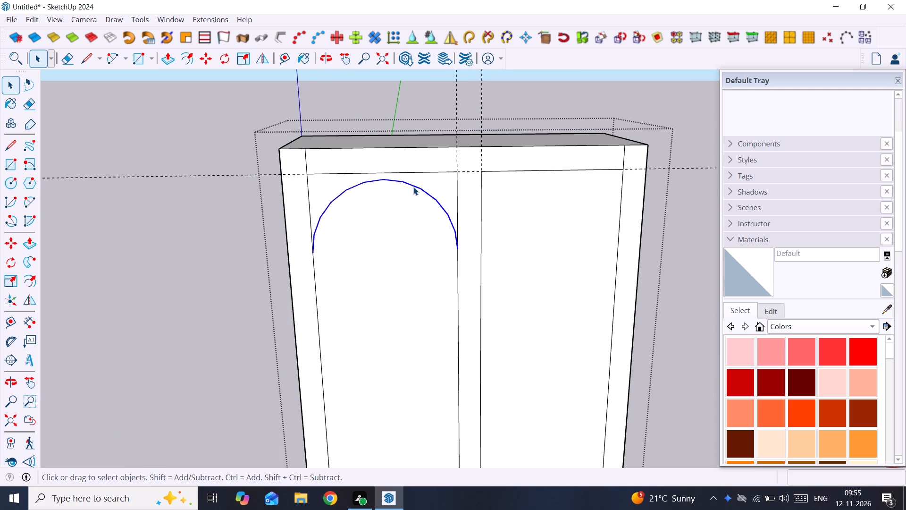
{"action": "right_click", "coordinate": [422, 187]}
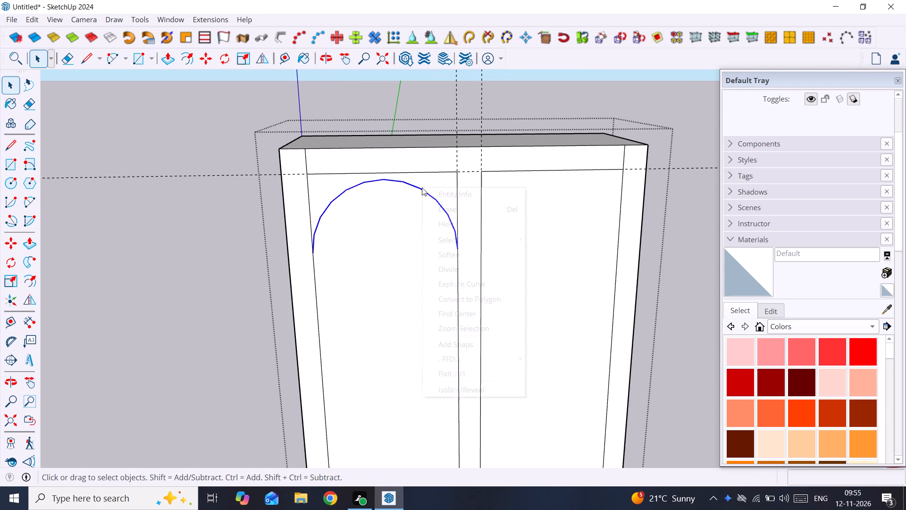
{"action": "left_click", "coordinate": [442, 194]}
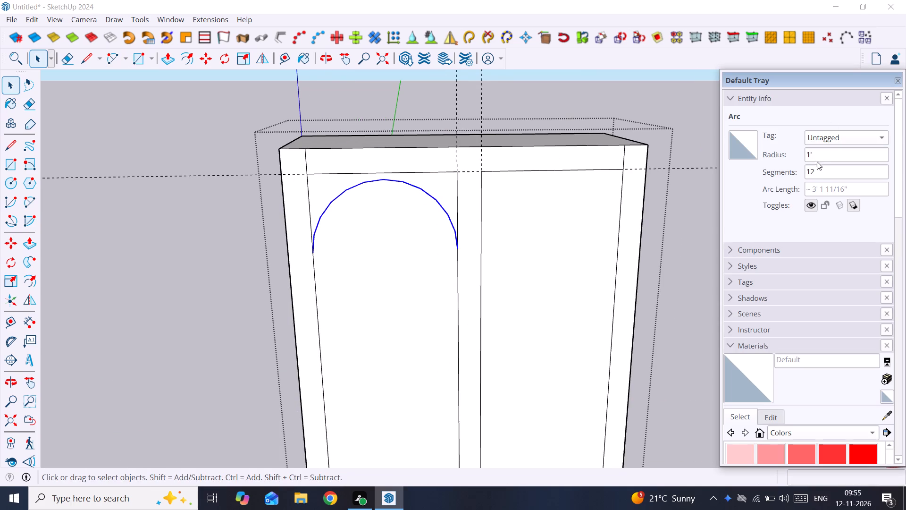
{"action": "left_click", "coordinate": [820, 168]}
{"action": "key", "text": "BackSpace"}
{"action": "key", "text": "BackSpace"}
{"action": "key", "text": "BackSpace"}
{"action": "key", "text": "BackSpace"}
{"action": "type", "text": "30"}
{"action": "key", "text": "Return"}
{"action": "key", "text": "space"}
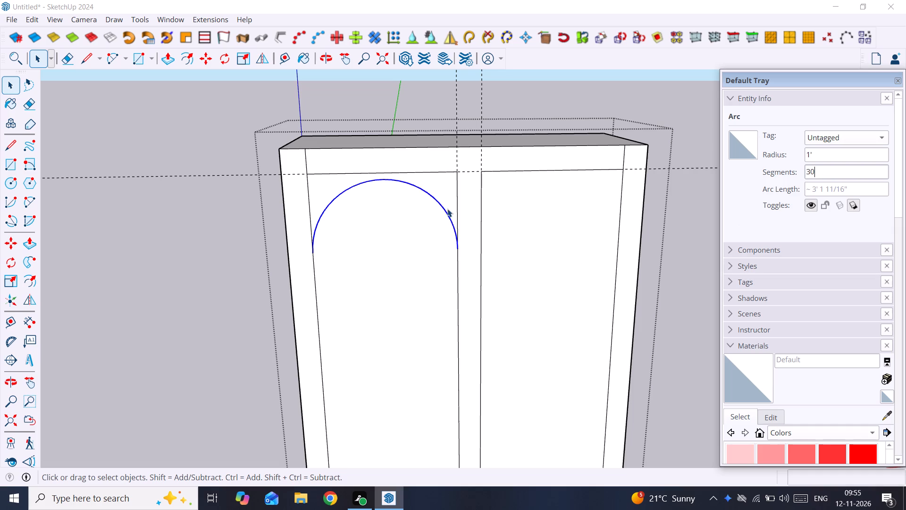
Move the arc straight up about 1 1/16" along the panel side so its peak meets the left panel's top edge.
{"action": "left_click", "coordinate": [425, 192]}
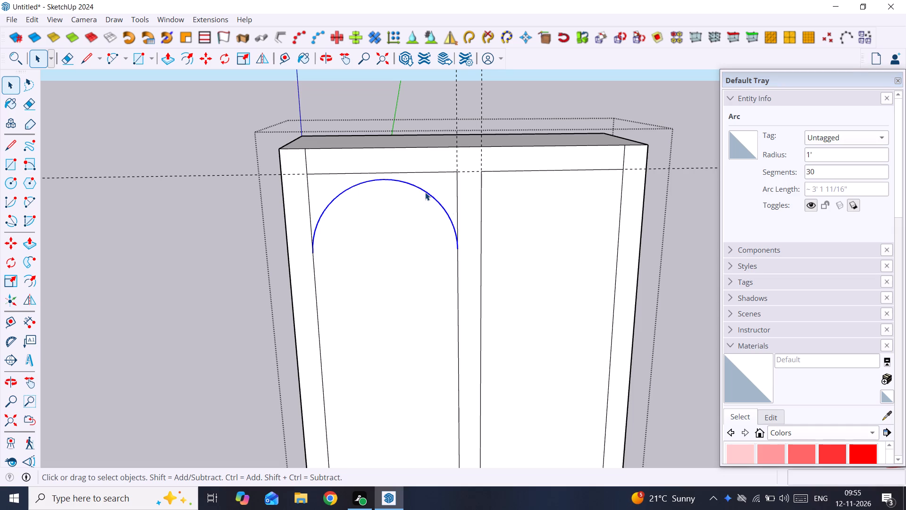
{"action": "key", "text": "m"}
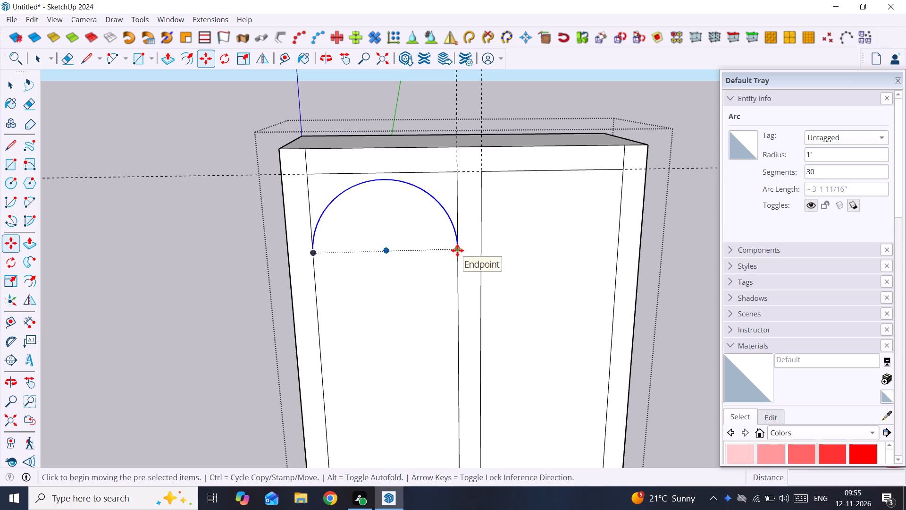
{"action": "left_click", "coordinate": [457, 250]}
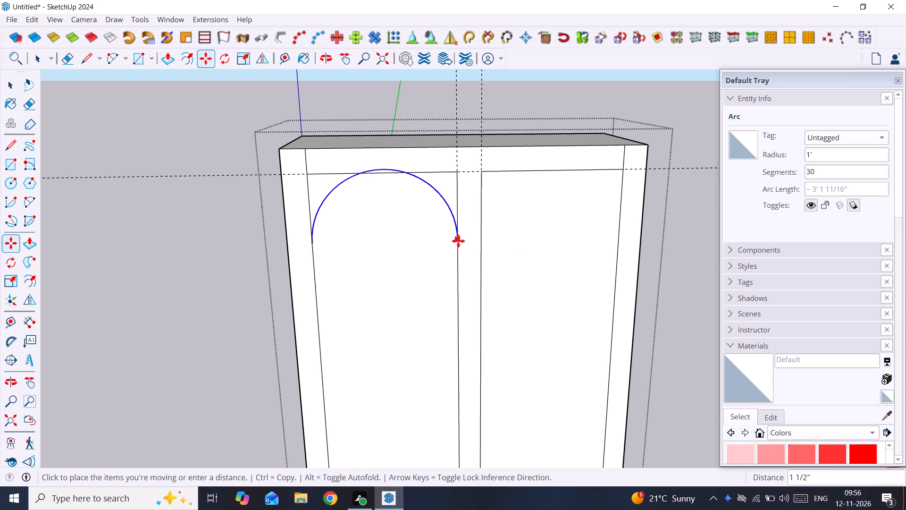
{"action": "middle_click_drag", "start_coordinate": [456, 241], "coordinate": [442, 177]}
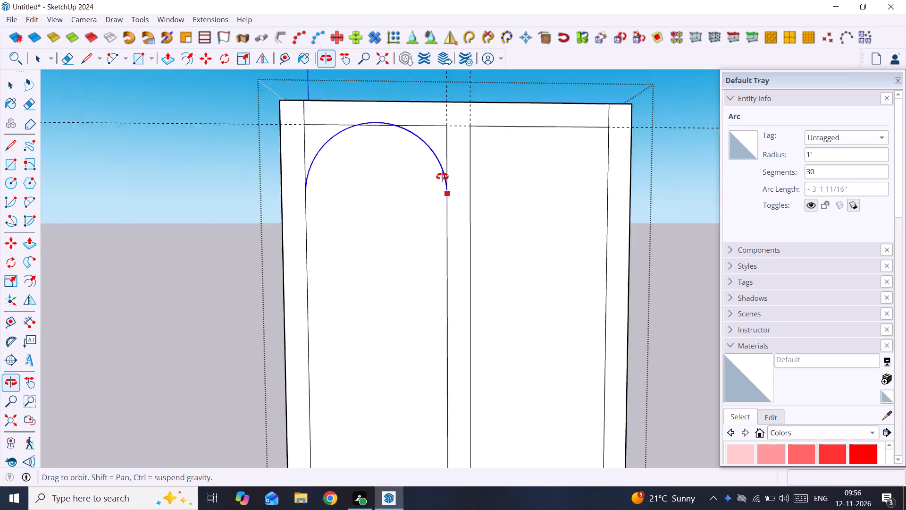
{"action": "middle_click_drag", "start_coordinate": [442, 177], "coordinate": [386, 184]}
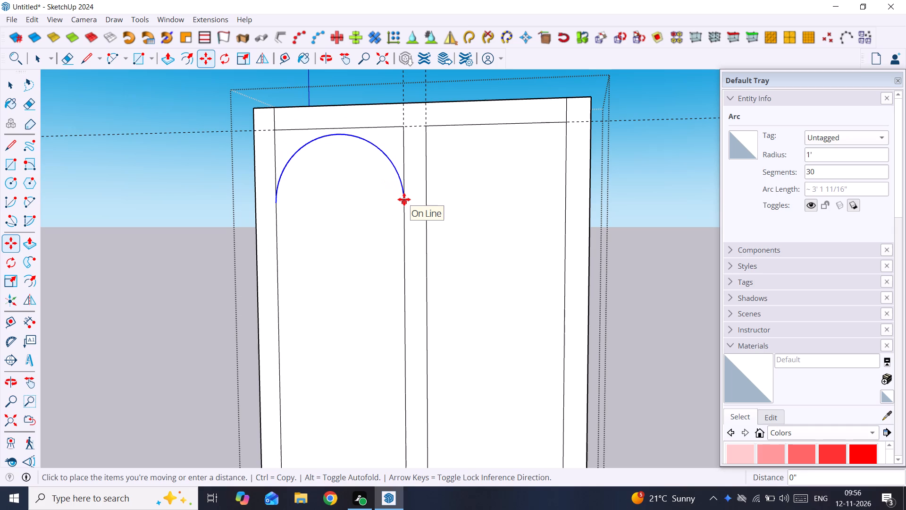
{"action": "scroll", "coordinate": [404, 199], "scroll_direction": "right", "scroll_amount": 1}
{"action": "key", "text": "Up"}
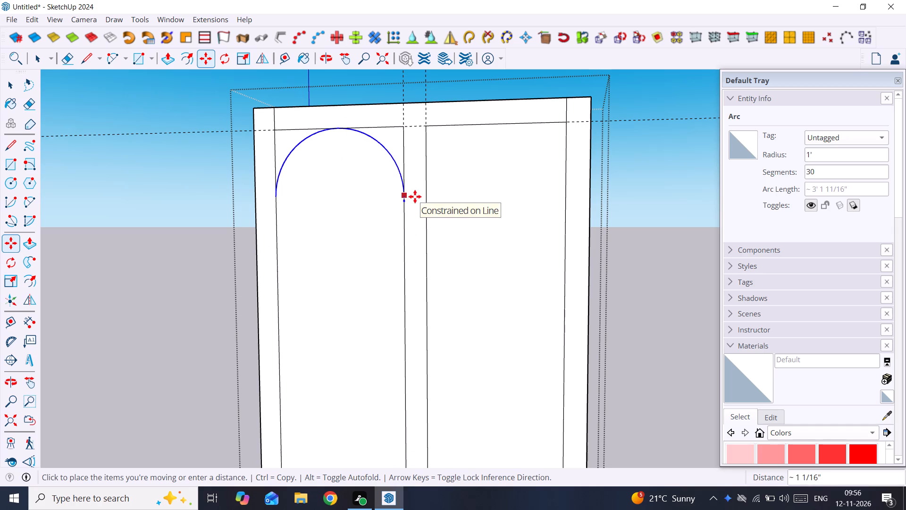
{"action": "left_click", "coordinate": [415, 196]}
{"action": "key", "text": "space"}
Copy the complete left arch 2' 4" across to the matching position at the top of the right panel.
{"action": "left_click", "coordinate": [397, 140]}
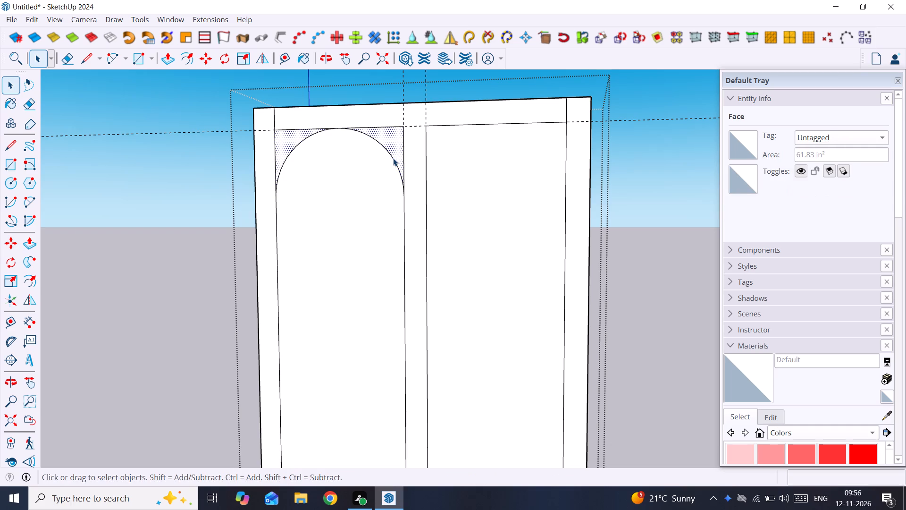
{"action": "left_click", "coordinate": [385, 162]}
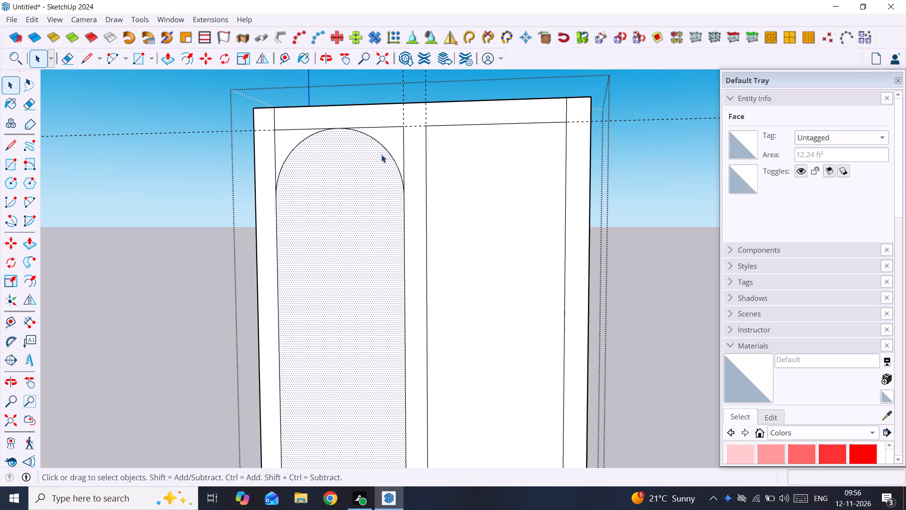
{"action": "left_click", "coordinate": [397, 168]}
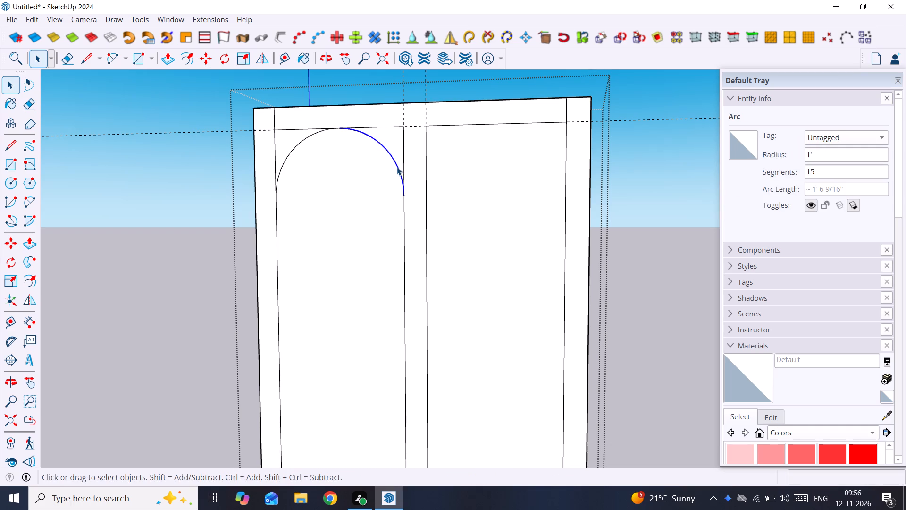
{"action": "left_click", "coordinate": [309, 138], "text": "ctrl"}
{"action": "left_click", "coordinate": [338, 128], "text": "ctrl"}
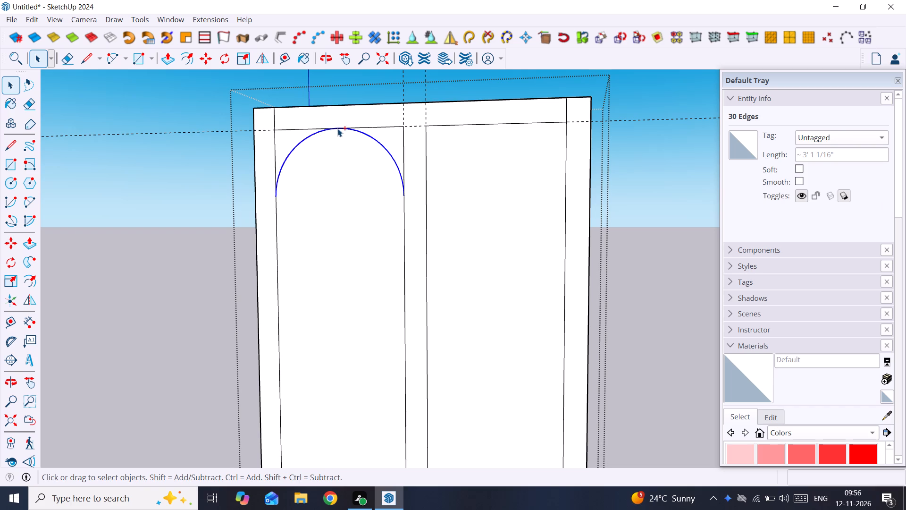
{"action": "key", "text": "m"}
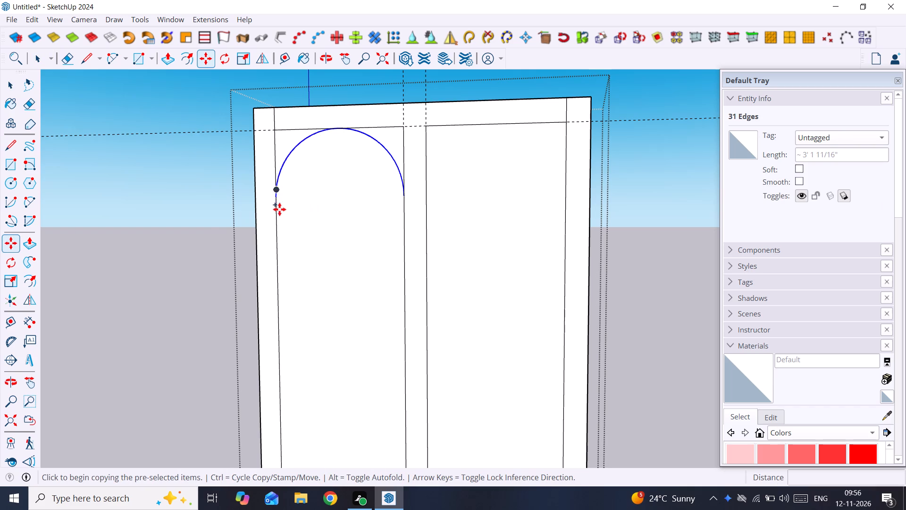
{"action": "scroll", "coordinate": [279, 209], "scroll_direction": "up", "scroll_amount": 7}
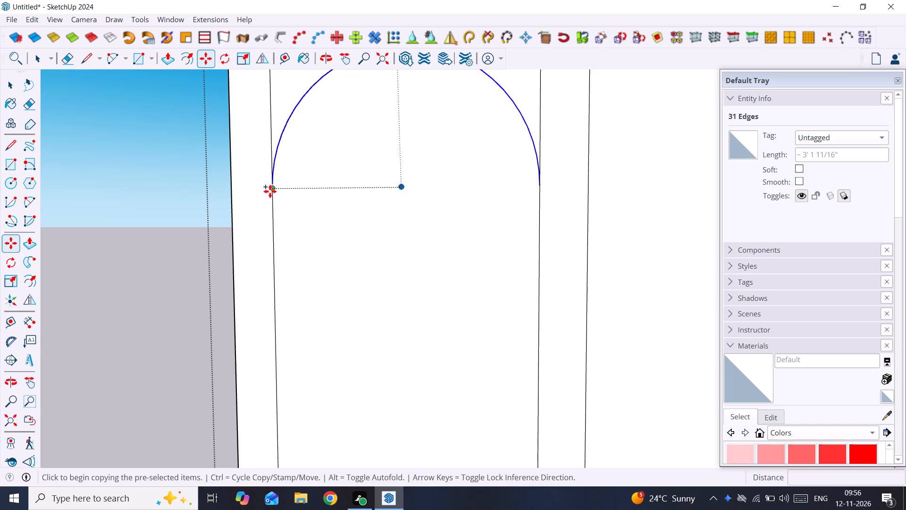
{"action": "left_click", "coordinate": [272, 192]}
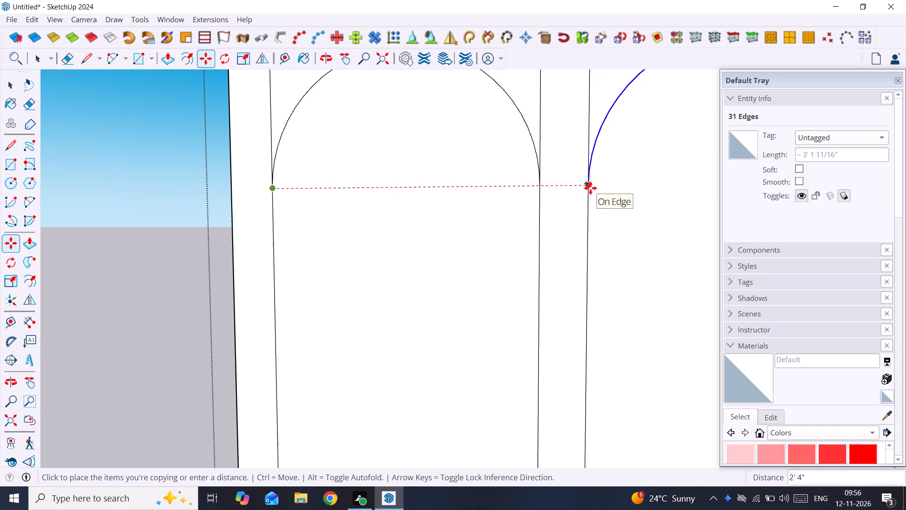
{"action": "left_click", "coordinate": [590, 188]}
{"action": "scroll", "coordinate": [588, 189], "scroll_direction": "down", "scroll_amount": 13}
{"action": "middle_click_drag", "start_coordinate": [583, 192], "coordinate": [552, 218], "text": "shift"}
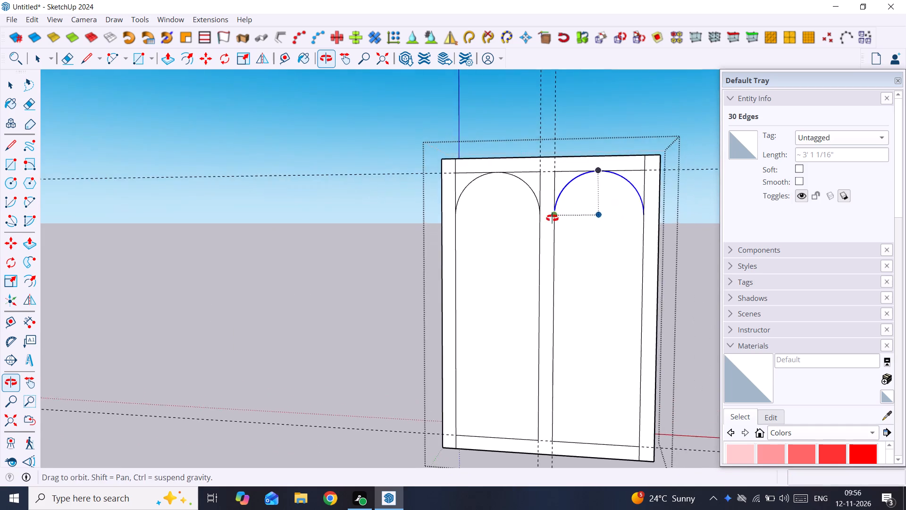
{"action": "middle_click_drag", "start_coordinate": [552, 218], "coordinate": [582, 210], "text": "shift"}
{"action": "key", "text": "space"}
{"action": "left_click", "coordinate": [569, 176]}
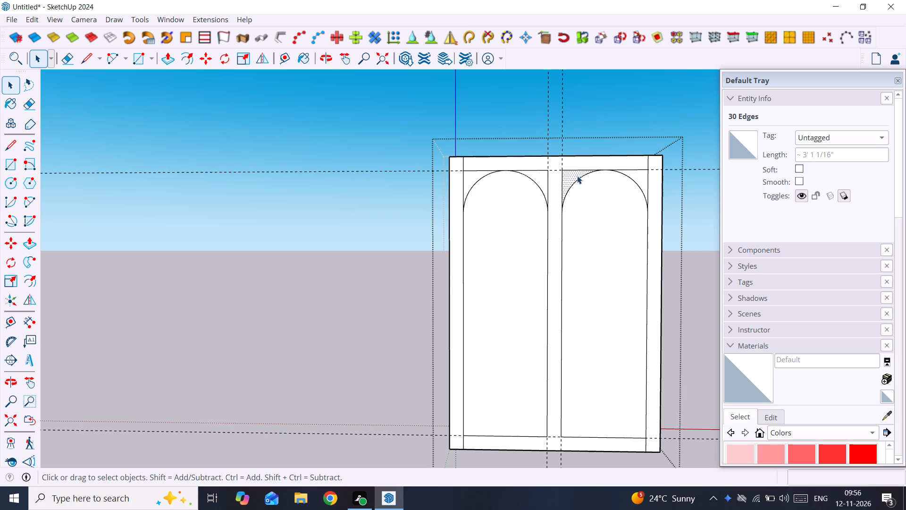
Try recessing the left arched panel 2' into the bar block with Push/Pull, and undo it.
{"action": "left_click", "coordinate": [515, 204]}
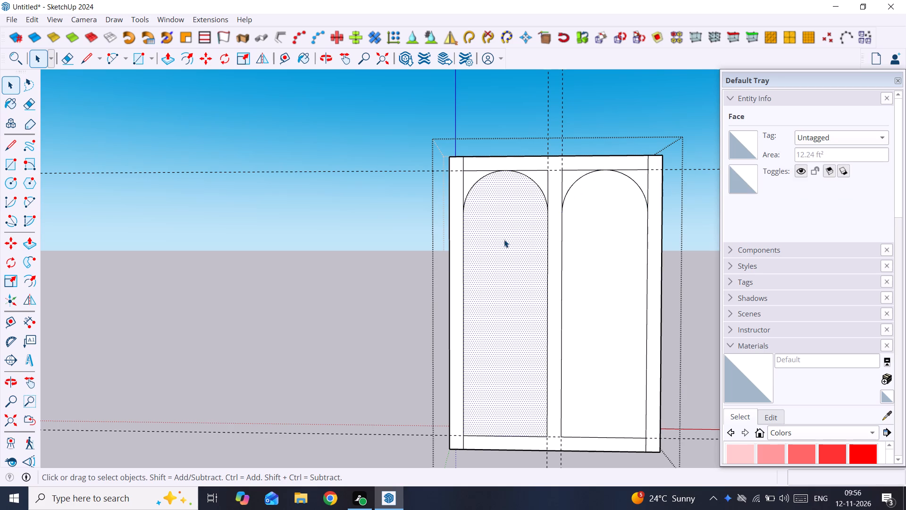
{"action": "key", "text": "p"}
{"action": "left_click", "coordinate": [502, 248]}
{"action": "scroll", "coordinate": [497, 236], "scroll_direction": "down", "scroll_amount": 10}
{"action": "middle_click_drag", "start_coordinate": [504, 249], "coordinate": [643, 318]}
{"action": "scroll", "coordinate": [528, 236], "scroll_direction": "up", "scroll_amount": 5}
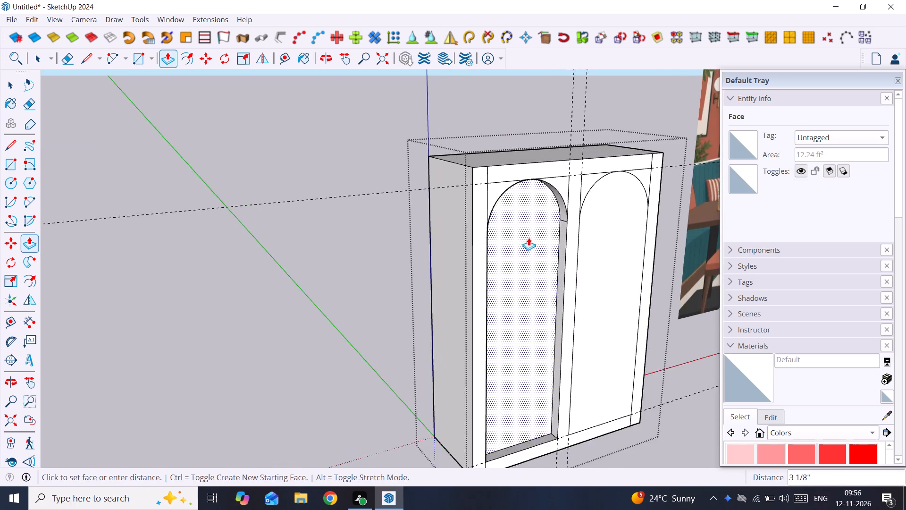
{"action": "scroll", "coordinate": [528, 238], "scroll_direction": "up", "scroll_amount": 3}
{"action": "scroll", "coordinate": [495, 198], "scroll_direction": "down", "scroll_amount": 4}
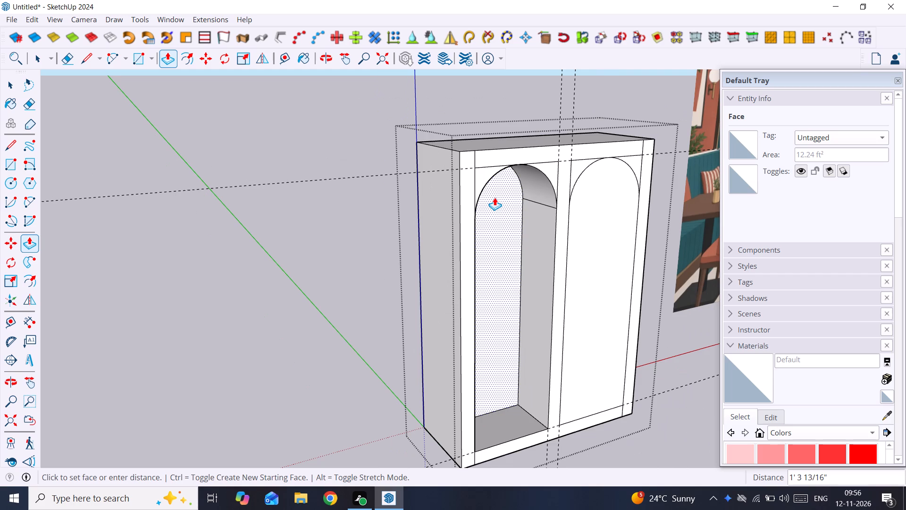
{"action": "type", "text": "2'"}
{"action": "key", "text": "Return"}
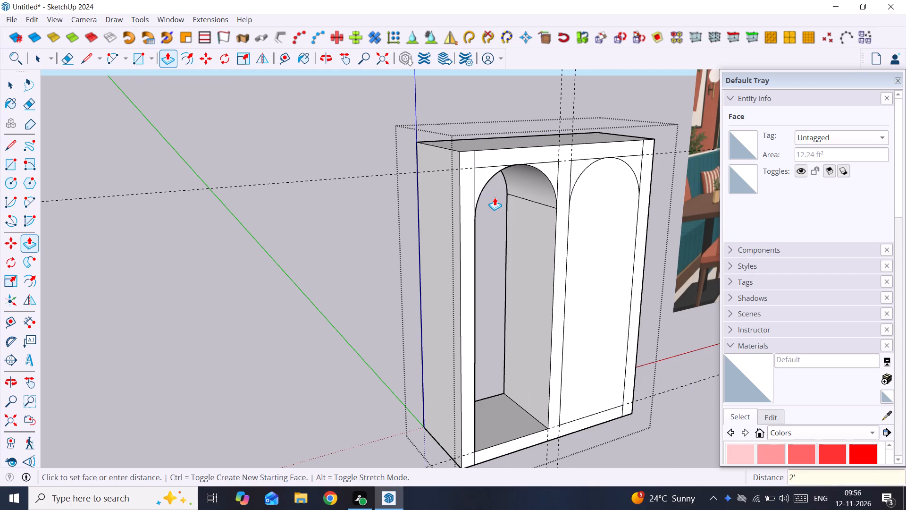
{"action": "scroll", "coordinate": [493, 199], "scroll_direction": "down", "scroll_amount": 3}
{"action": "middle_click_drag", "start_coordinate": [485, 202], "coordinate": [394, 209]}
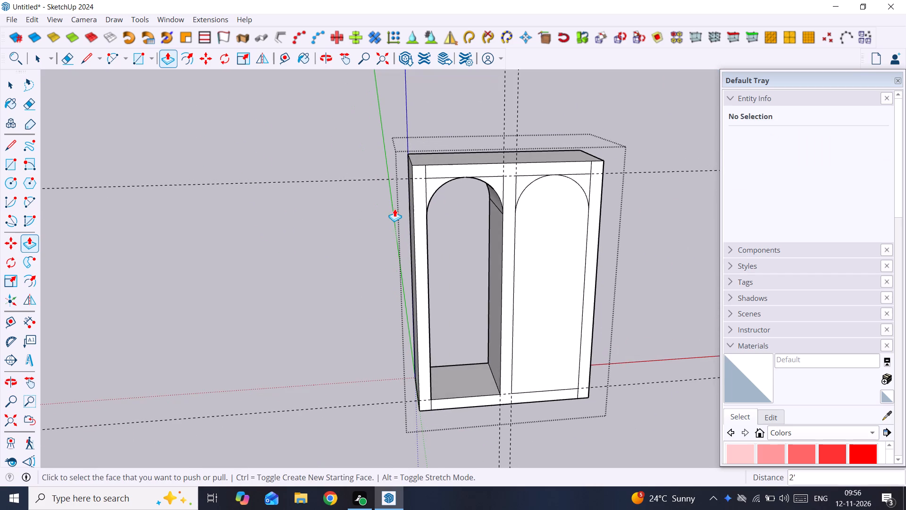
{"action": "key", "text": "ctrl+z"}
Recess both arched panels 1' 6" into the bar block and close the group.
{"action": "left_click", "coordinate": [467, 266]}
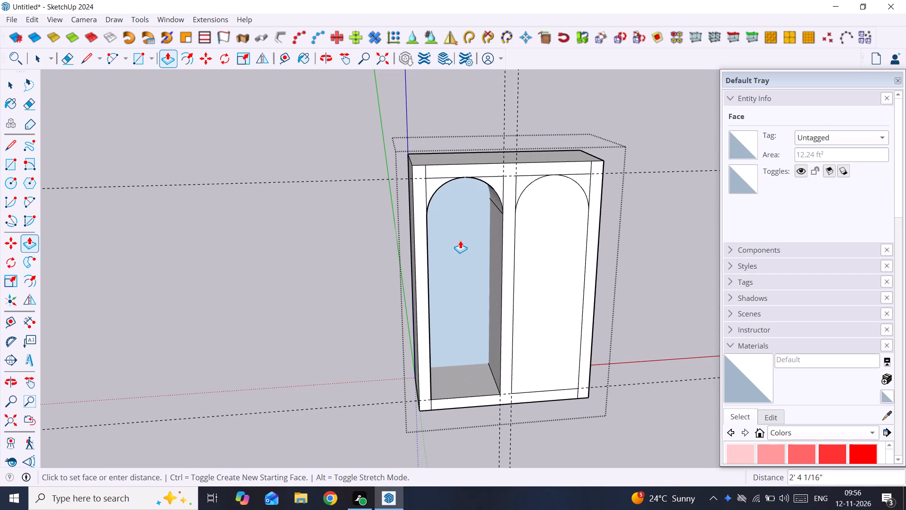
{"action": "type", "text": "1'6\""}
{"action": "key", "text": "Return"}
{"action": "double_click", "coordinate": [549, 205]}
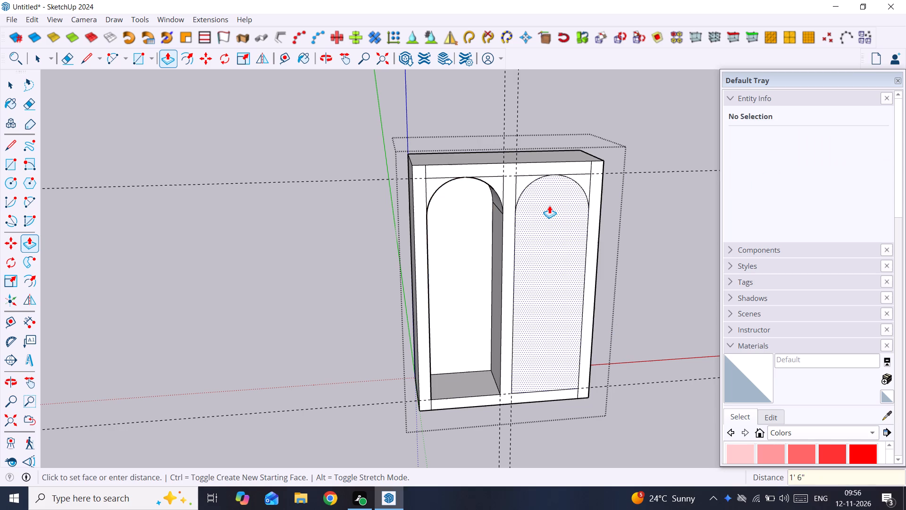
{"action": "key", "text": "space"}
{"action": "scroll", "coordinate": [613, 195], "scroll_direction": "down", "scroll_amount": 5}
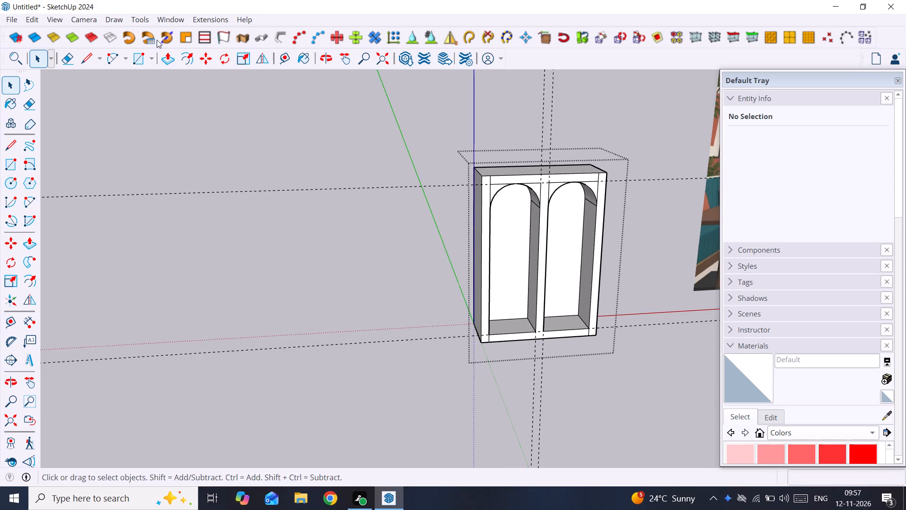
{"action": "left_click", "coordinate": [267, 208]}
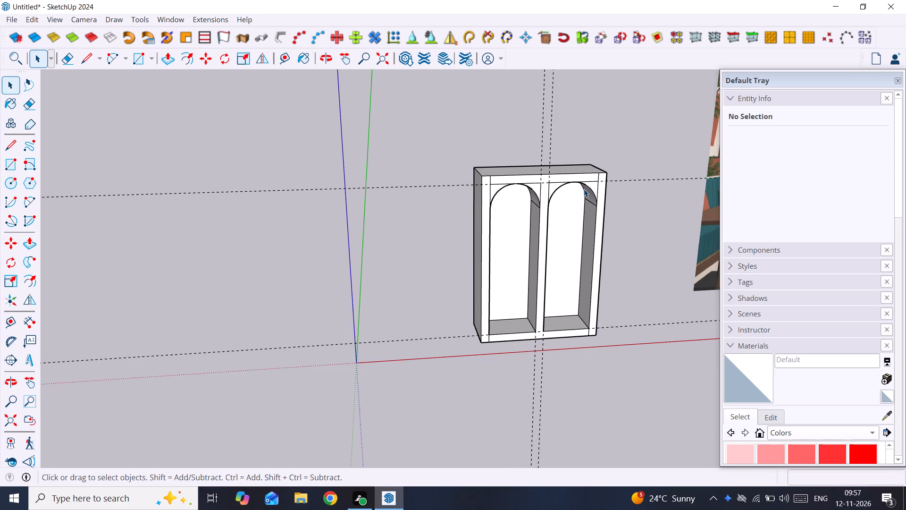
Delete all the construction guides.
{"action": "left_click", "coordinate": [522, 189]}
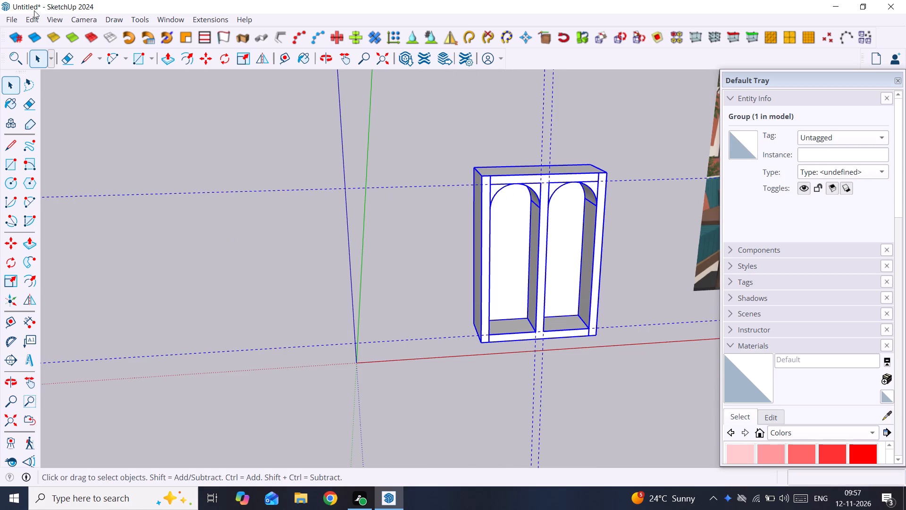
{"action": "left_click", "coordinate": [26, 12]}
{"action": "left_click", "coordinate": [32, 20]}
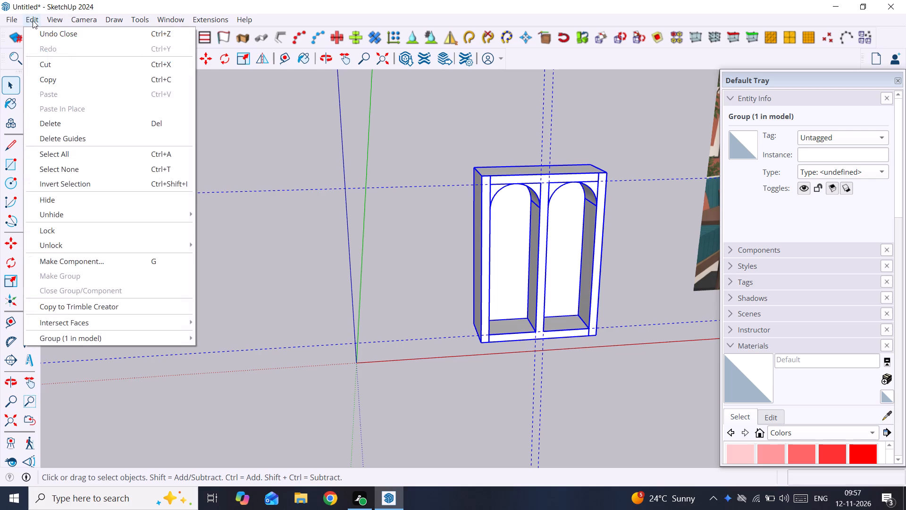
{"action": "left_click", "coordinate": [78, 138]}
Run FixIt 101 on the bar block group to clean up its leftover edges and faces.
{"action": "right_click", "coordinate": [548, 181]}
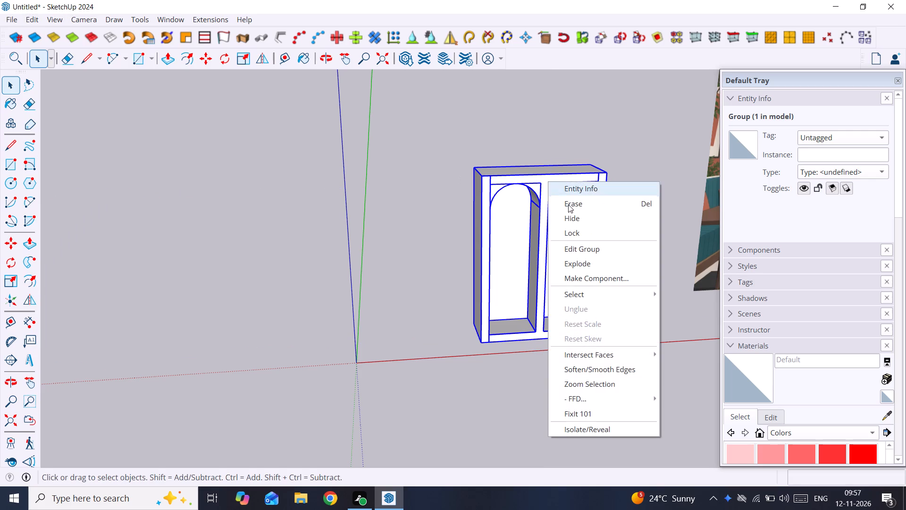
{"action": "left_click", "coordinate": [612, 412]}
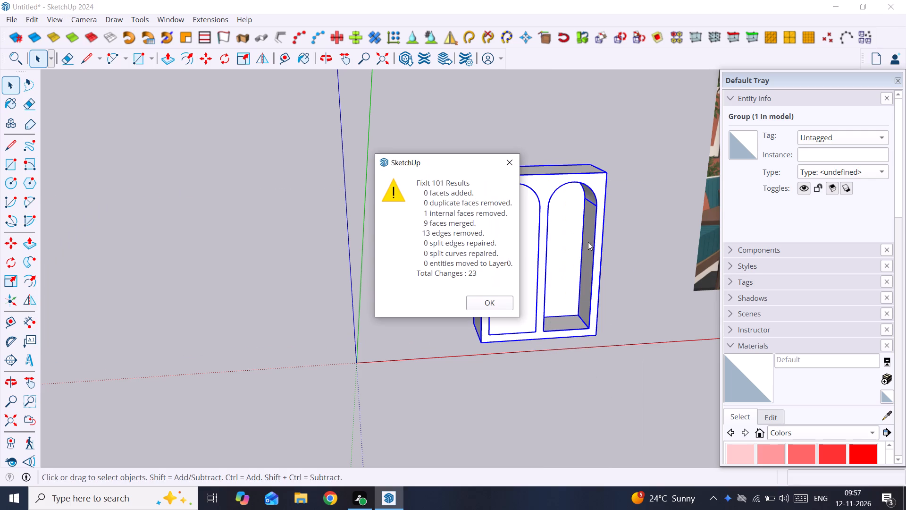
{"action": "left_click", "coordinate": [504, 305]}
{"action": "scroll", "coordinate": [549, 208], "scroll_direction": "up", "scroll_amount": 2}
{"action": "middle_click_drag", "start_coordinate": [528, 197], "coordinate": [522, 77]}
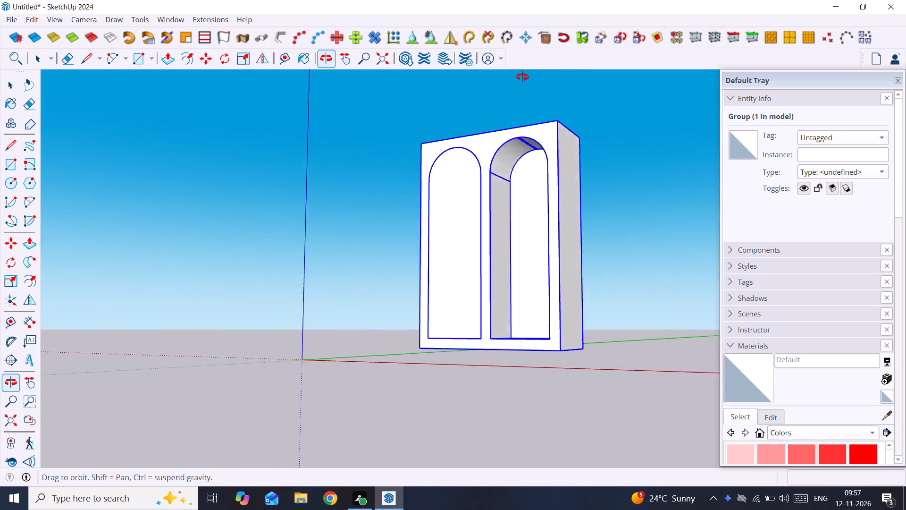
Inspect the left arched panel inside the bar block group and undo the FixIt 101 cleanup.
{"action": "middle_click_drag", "start_coordinate": [522, 77], "coordinate": [434, 127]}
{"action": "left_click", "coordinate": [477, 214]}
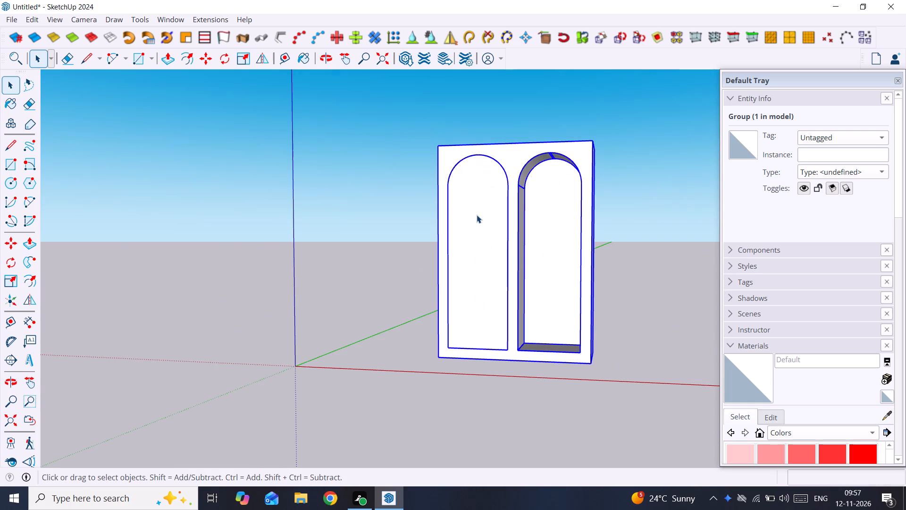
{"action": "double_click", "coordinate": [494, 207]}
{"action": "scroll", "coordinate": [468, 205], "scroll_direction": "up", "scroll_amount": 3}
{"action": "middle_click_drag", "start_coordinate": [454, 202], "coordinate": [547, 267]}
{"action": "left_click", "coordinate": [486, 219]}
{"action": "left_click", "coordinate": [519, 206]}
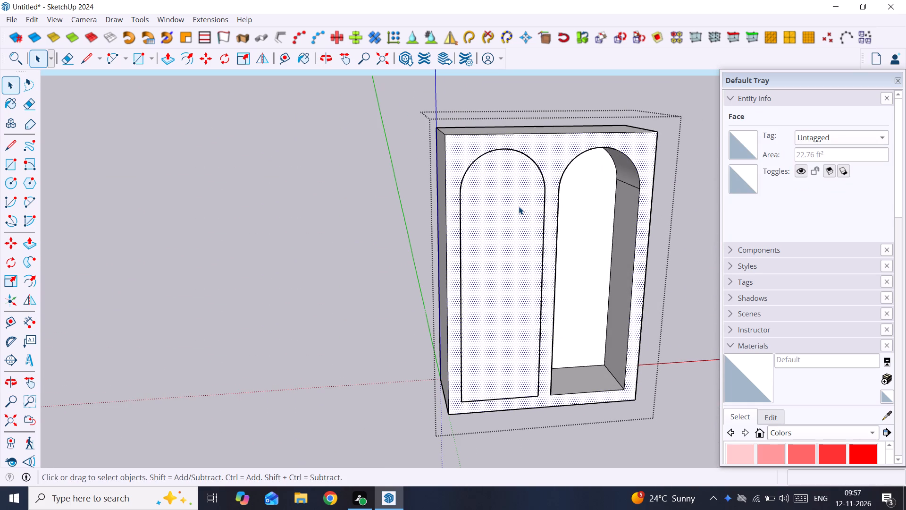
{"action": "triple_click", "coordinate": [519, 206]}
{"action": "left_click", "coordinate": [519, 206]}
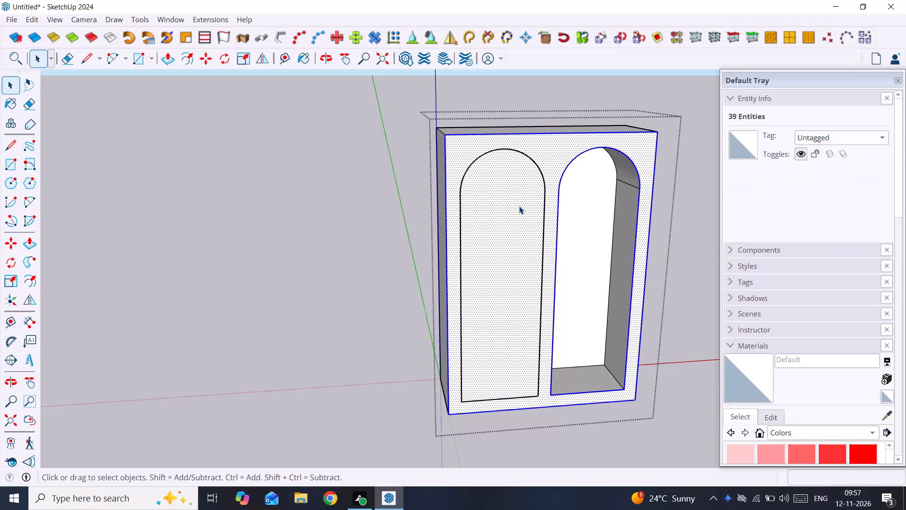
{"action": "key", "text": "ctrl+z"}
{"action": "key", "text": "ctrl+z"}
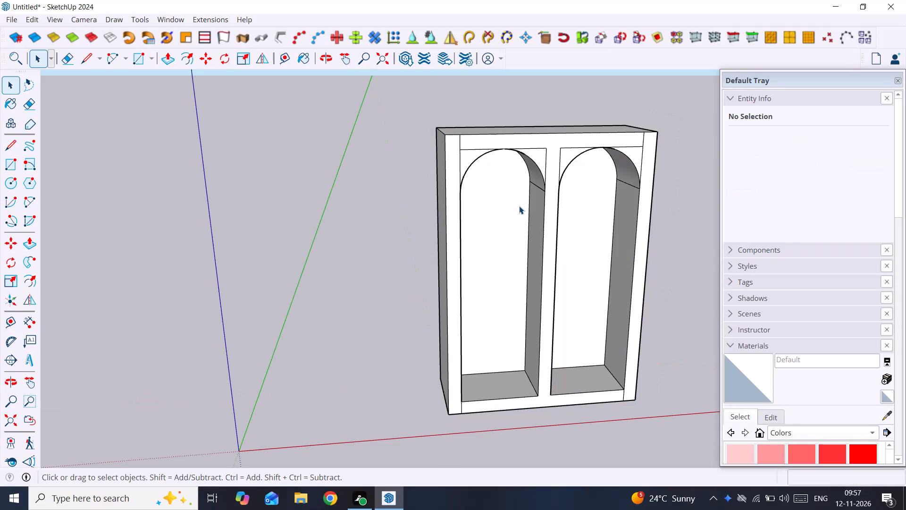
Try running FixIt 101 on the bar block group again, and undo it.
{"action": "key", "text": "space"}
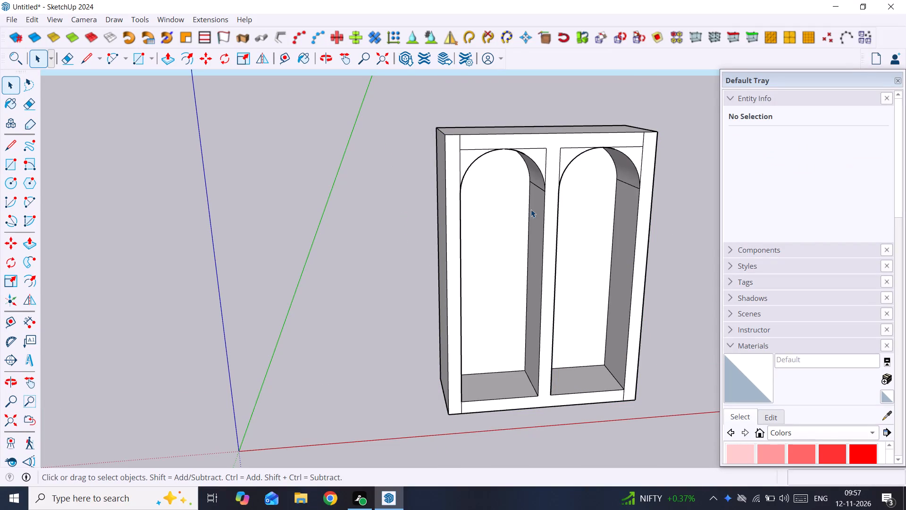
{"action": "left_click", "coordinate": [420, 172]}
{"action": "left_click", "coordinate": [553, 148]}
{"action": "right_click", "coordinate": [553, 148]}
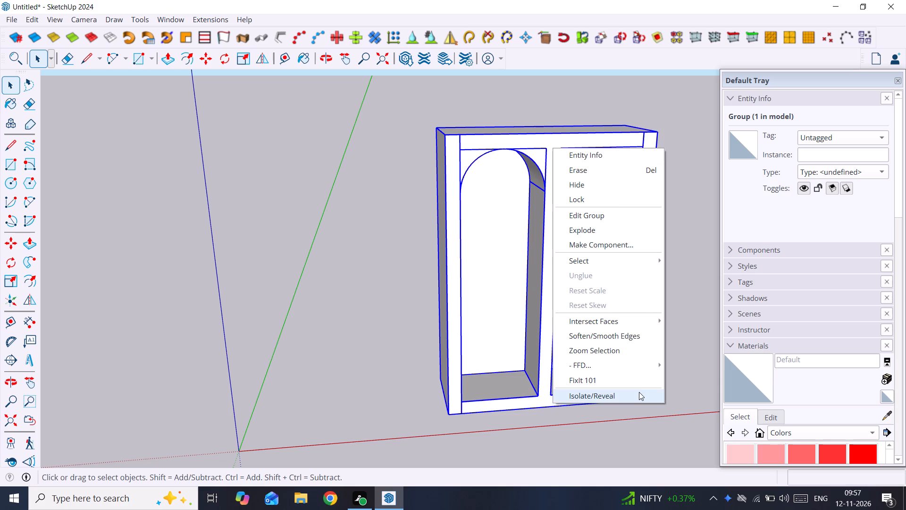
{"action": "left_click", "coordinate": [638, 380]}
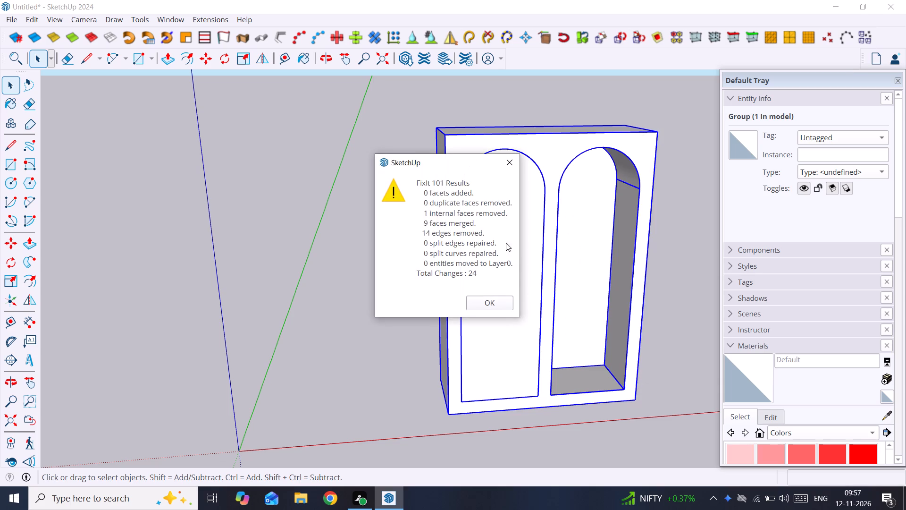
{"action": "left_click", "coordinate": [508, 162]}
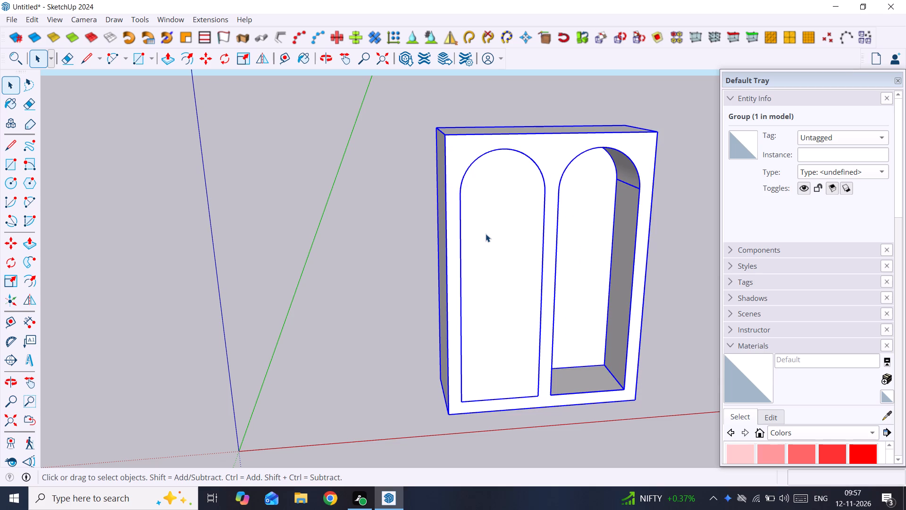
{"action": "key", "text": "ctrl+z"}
Open the bar block group and erase the leftover straight edges above the left arch and at the right arch's inner top corner.
{"action": "scroll", "coordinate": [493, 230], "scroll_direction": "up", "scroll_amount": 4}
{"action": "middle_click_drag", "start_coordinate": [494, 230], "coordinate": [452, 254]}
{"action": "scroll", "coordinate": [459, 263], "scroll_direction": "down", "scroll_amount": 6}
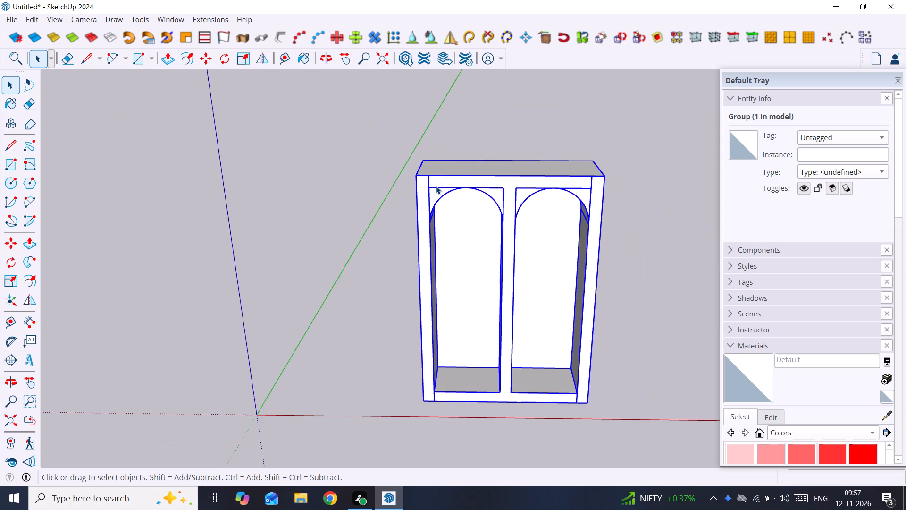
{"action": "double_click", "coordinate": [436, 186]}
{"action": "scroll", "coordinate": [442, 191], "scroll_direction": "up", "scroll_amount": 6}
{"action": "middle_click_drag", "start_coordinate": [466, 194], "coordinate": [487, 187]}
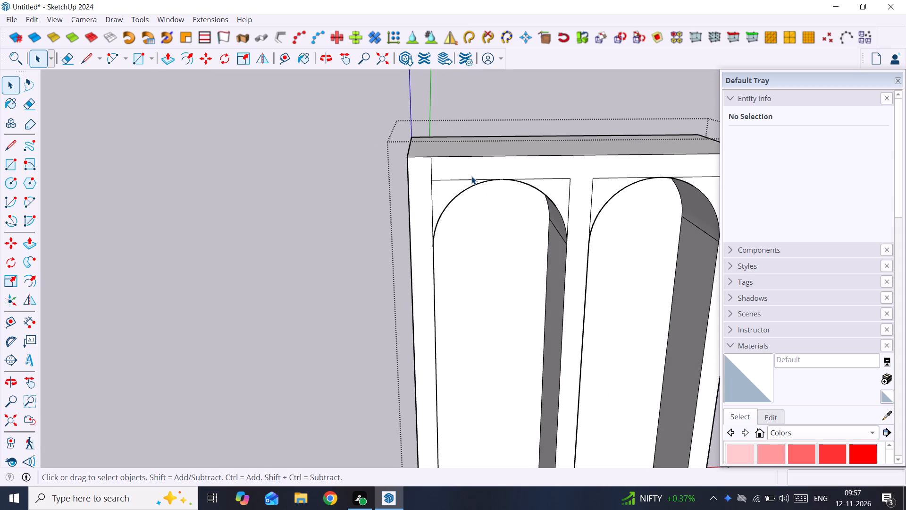
{"action": "left_click", "coordinate": [470, 178]}
{"action": "key", "text": "Delete"}
{"action": "key", "text": "e"}
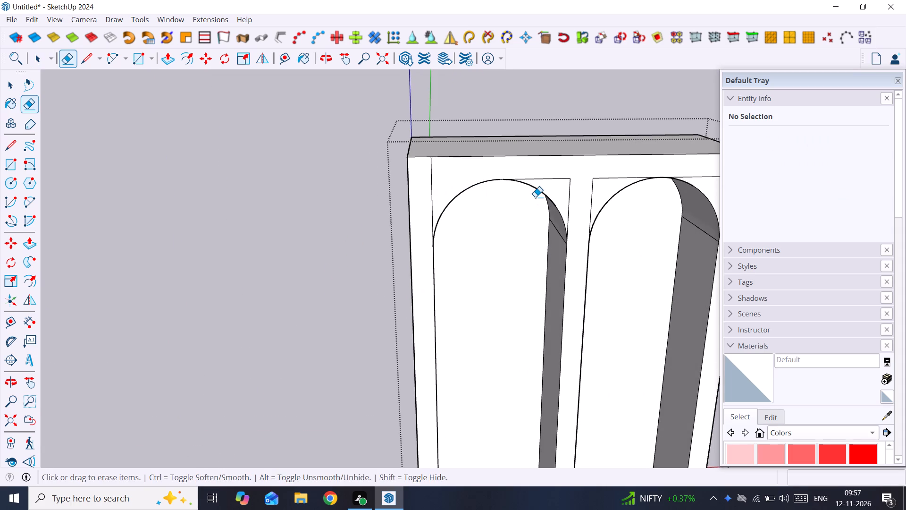
{"action": "left_click_drag", "start_coordinate": [549, 172], "coordinate": [571, 198]}
{"action": "left_click_drag", "start_coordinate": [586, 195], "coordinate": [612, 178]}
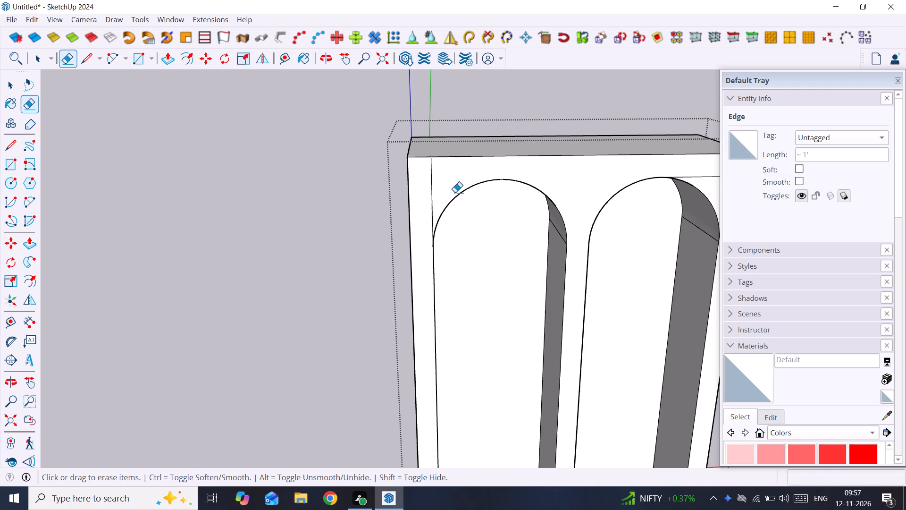
Erase the leftover vertical edge beside the left arch and the remaining straight edges at the right arch's outer top corner.
{"action": "left_click_drag", "start_coordinate": [440, 188], "coordinate": [402, 192]}
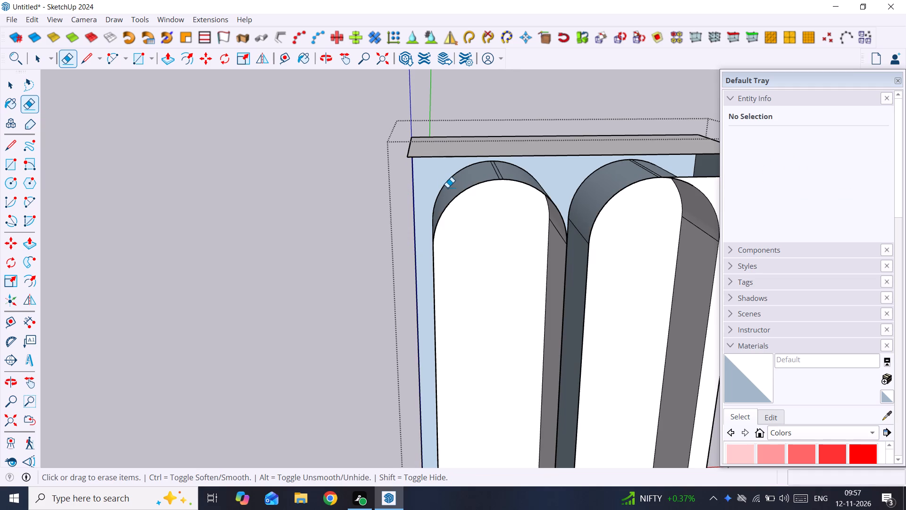
{"action": "key", "text": "ctrl+z"}
{"action": "left_click_drag", "start_coordinate": [447, 187], "coordinate": [428, 186]}
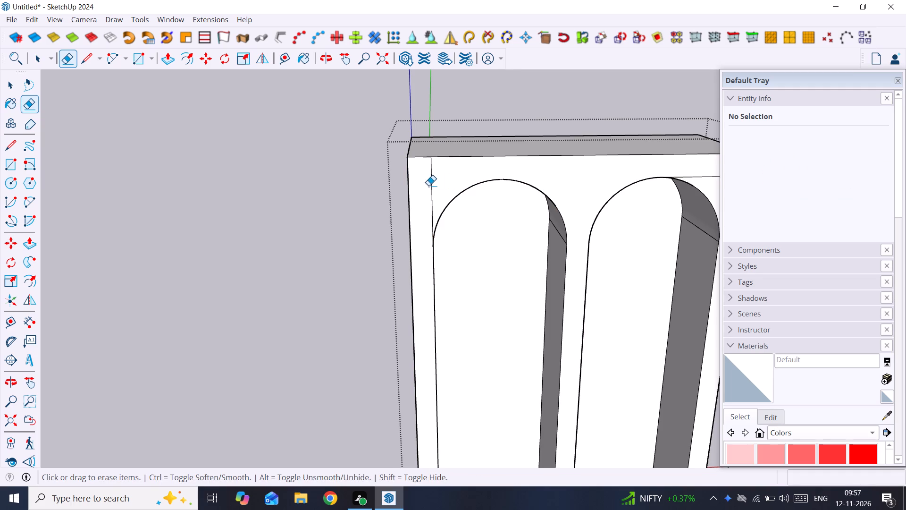
{"action": "left_click_drag", "start_coordinate": [428, 186], "coordinate": [428, 186]}
{"action": "scroll", "coordinate": [449, 179], "scroll_direction": "down", "scroll_amount": 4}
{"action": "scroll", "coordinate": [667, 174], "scroll_direction": "up", "scroll_amount": 8}
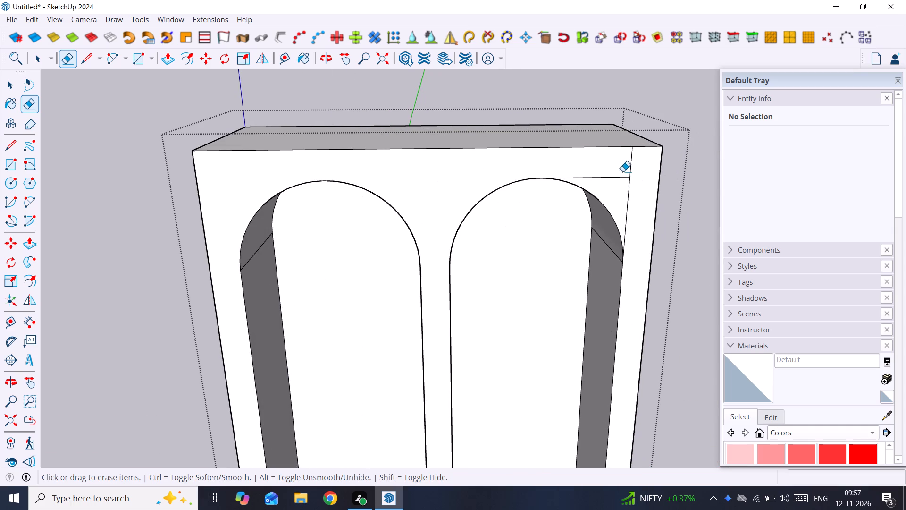
{"action": "left_click", "coordinate": [622, 171]}
{"action": "scroll", "coordinate": [624, 172], "scroll_direction": "down", "scroll_amount": 4}
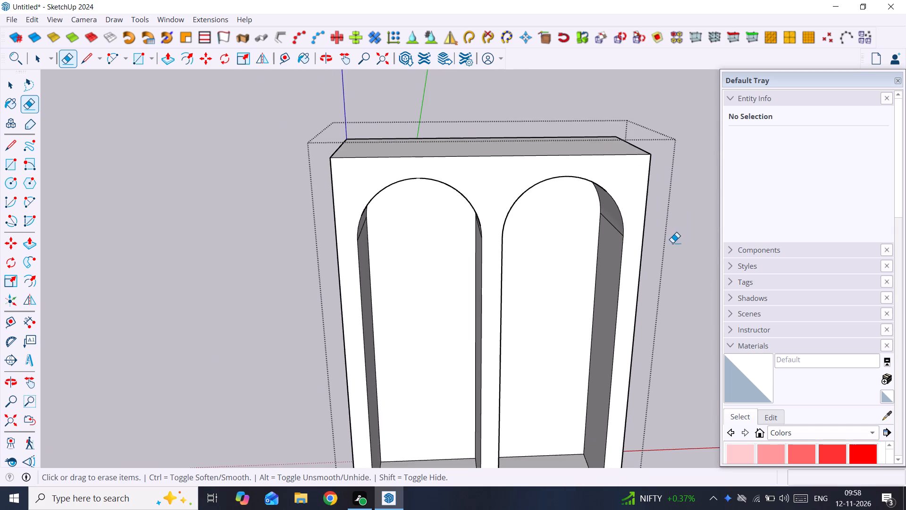
Hide the seam lines at the crown and both springing points inside the left arched recess.
{"action": "middle_click_drag", "start_coordinate": [672, 243], "coordinate": [715, 151]}
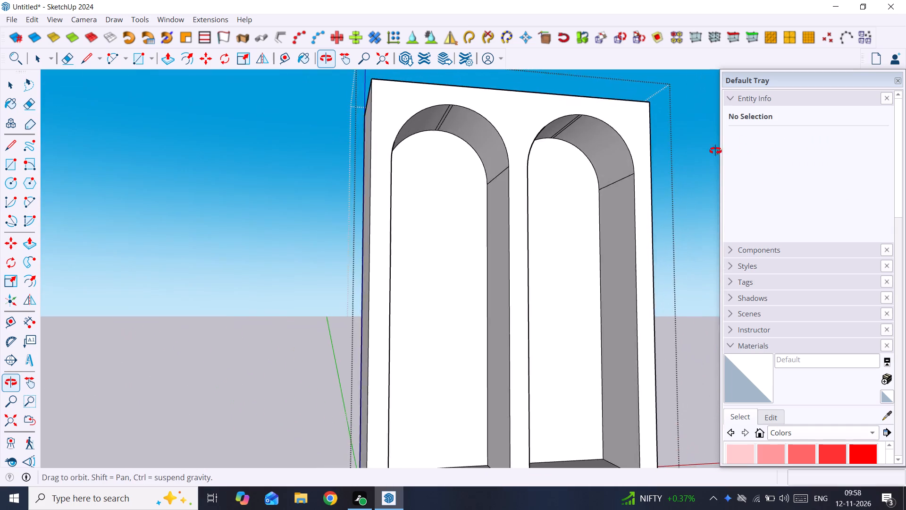
{"action": "middle_click_drag", "start_coordinate": [715, 151], "coordinate": [676, 99]}
{"action": "scroll", "coordinate": [383, 166], "scroll_direction": "up", "scroll_amount": 6}
{"action": "middle_click_drag", "start_coordinate": [409, 159], "coordinate": [300, 221]}
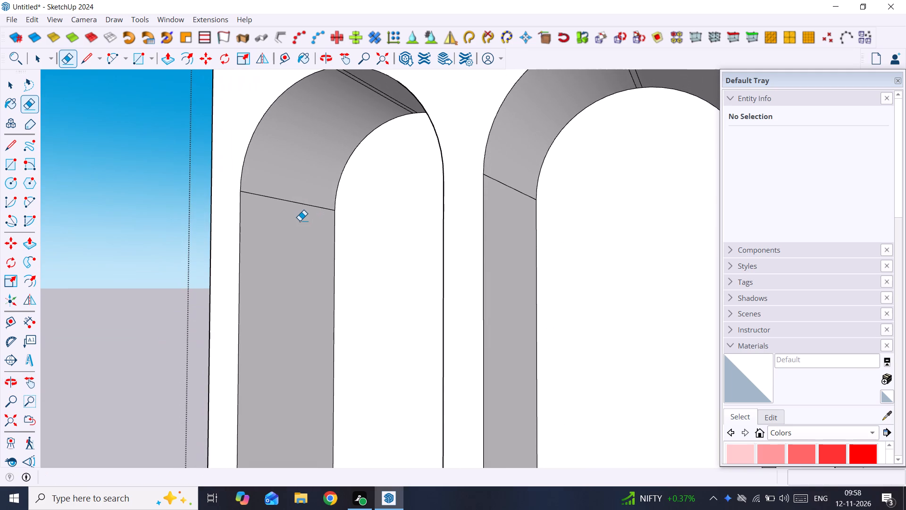
{"action": "left_click_drag", "start_coordinate": [327, 205], "coordinate": [326, 199]}
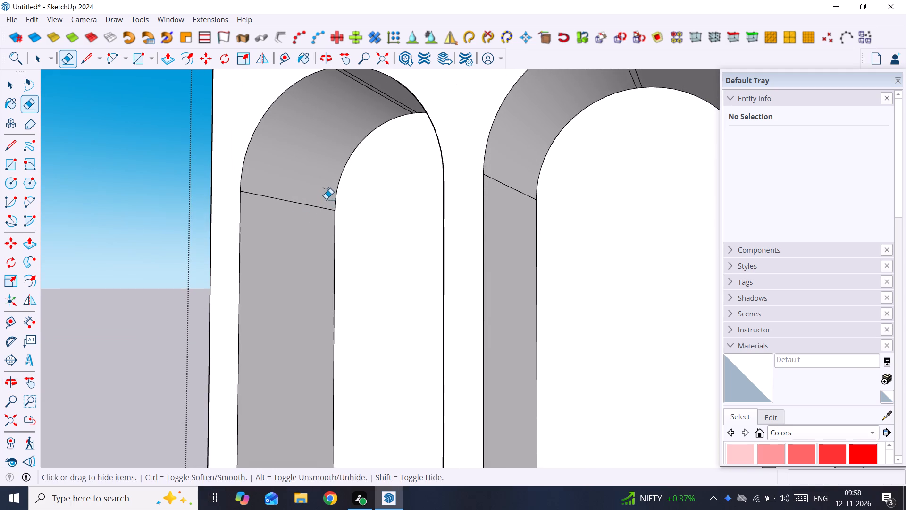
{"action": "left_click_drag", "start_coordinate": [326, 199], "coordinate": [308, 214]}
{"action": "middle_click_drag", "start_coordinate": [314, 211], "coordinate": [400, 179]}
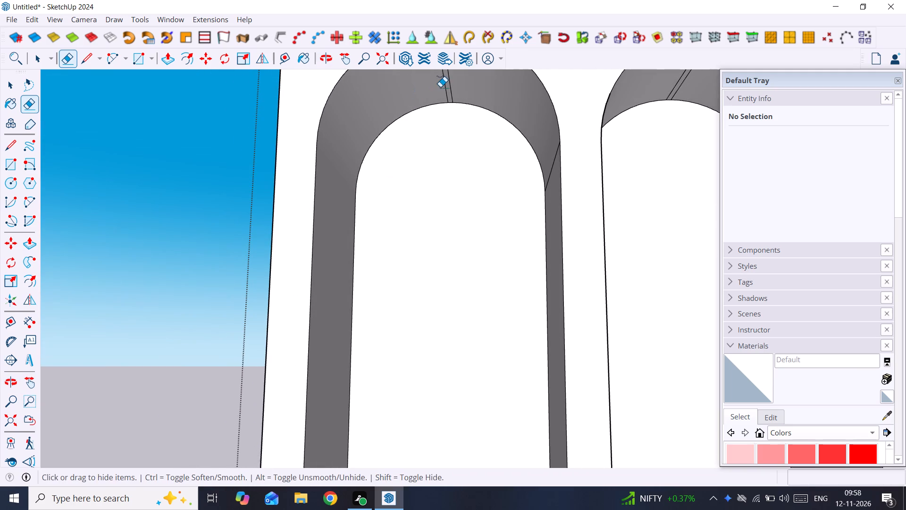
{"action": "left_click_drag", "start_coordinate": [441, 87], "coordinate": [469, 87]}
{"action": "middle_click_drag", "start_coordinate": [490, 118], "coordinate": [620, 147]}
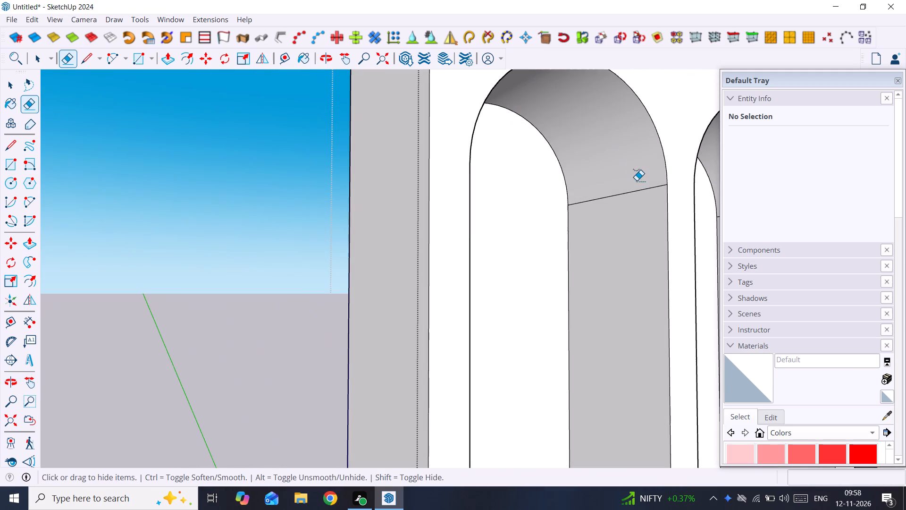
{"action": "left_click_drag", "start_coordinate": [637, 180], "coordinate": [637, 207]}
Hide the seam lines at both springing points and the crown inside the right arched recess.
{"action": "scroll", "coordinate": [638, 209], "scroll_direction": "down", "scroll_amount": 7}
{"action": "scroll", "coordinate": [669, 210], "scroll_direction": "up", "scroll_amount": 5}
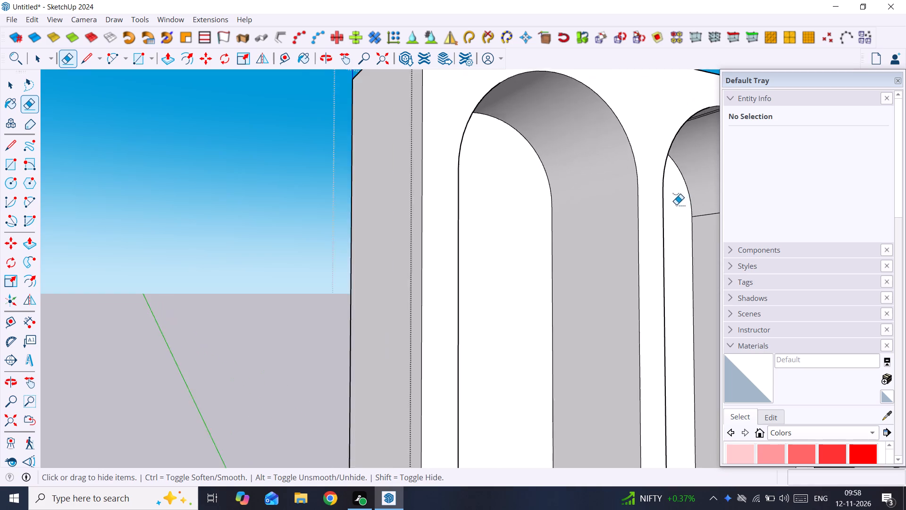
{"action": "scroll", "coordinate": [676, 204], "scroll_direction": "up", "scroll_amount": 1}
{"action": "middle_click_drag", "start_coordinate": [669, 204], "coordinate": [446, 192]}
{"action": "left_click_drag", "start_coordinate": [448, 172], "coordinate": [443, 195]}
{"action": "scroll", "coordinate": [443, 195], "scroll_direction": "down", "scroll_amount": 5}
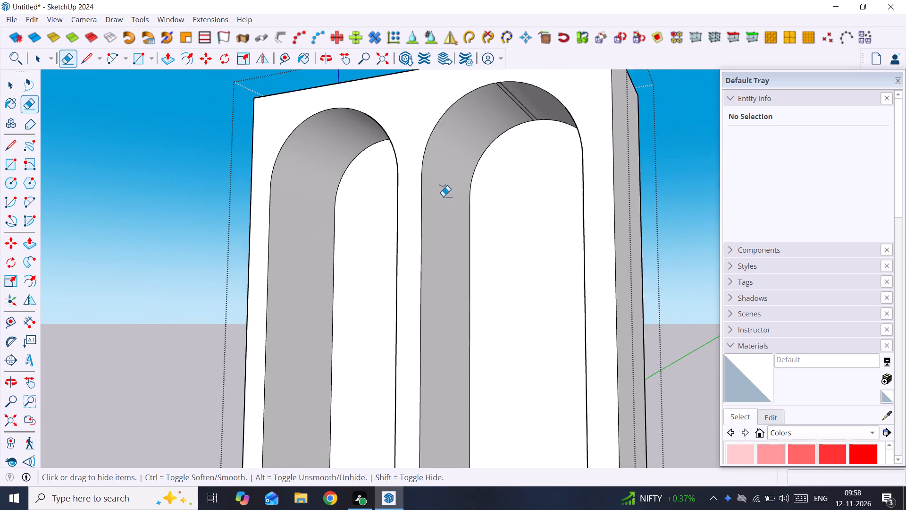
{"action": "scroll", "coordinate": [443, 196], "scroll_direction": "down", "scroll_amount": 4}
{"action": "middle_click_drag", "start_coordinate": [443, 197], "coordinate": [537, 188]}
{"action": "scroll", "coordinate": [528, 158], "scroll_direction": "up", "scroll_amount": 7}
{"action": "middle_click_drag", "start_coordinate": [520, 145], "coordinate": [529, 93]}
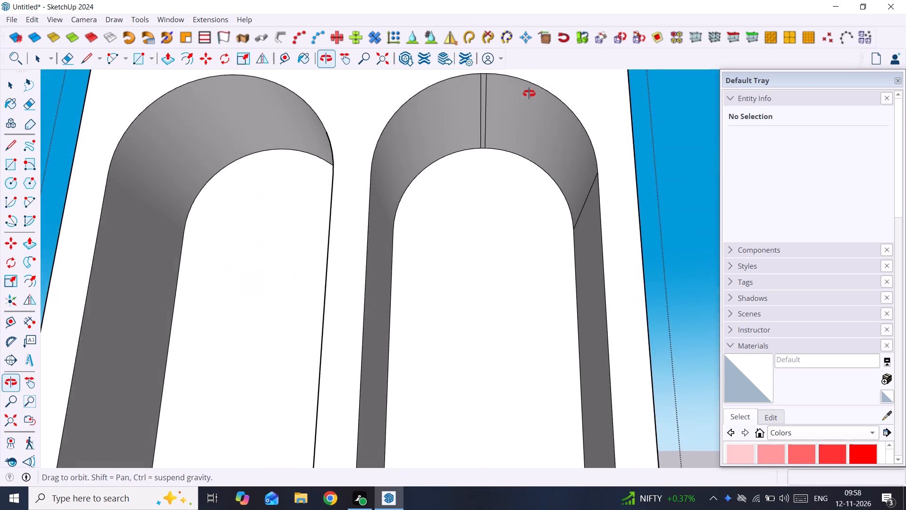
{"action": "middle_click_drag", "start_coordinate": [529, 93], "coordinate": [532, 88]}
{"action": "left_click_drag", "start_coordinate": [469, 97], "coordinate": [519, 98]}
{"action": "middle_click_drag", "start_coordinate": [563, 168], "coordinate": [637, 223]}
{"action": "left_click_drag", "start_coordinate": [637, 224], "coordinate": [637, 246]}
Examine the bar block's side and the lower front around both recesses for remaining stray edges.
{"action": "scroll", "coordinate": [637, 246], "scroll_direction": "down", "scroll_amount": 19}
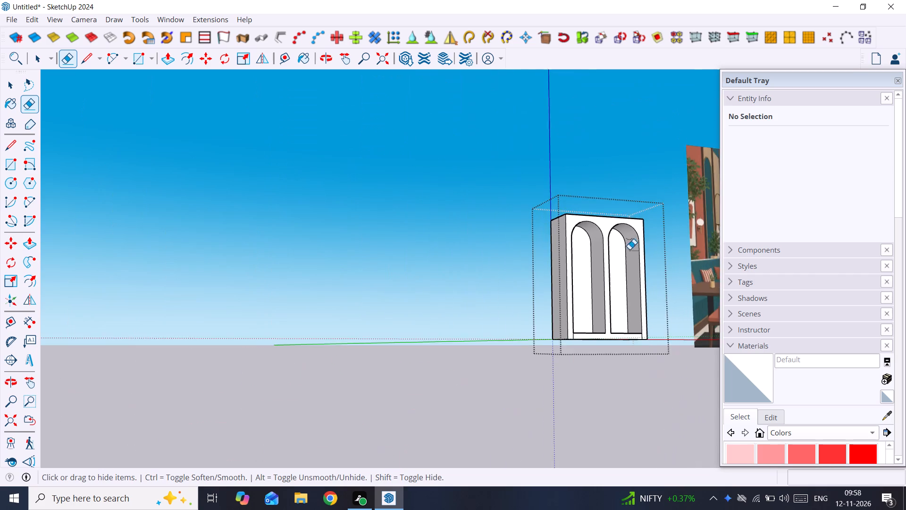
{"action": "middle_click_drag", "start_coordinate": [604, 309], "coordinate": [579, 418]}
{"action": "scroll", "coordinate": [601, 385], "scroll_direction": "up", "scroll_amount": 1}
{"action": "scroll", "coordinate": [393, 380], "scroll_direction": "up", "scroll_amount": 4}
{"action": "middle_click_drag", "start_coordinate": [393, 380], "coordinate": [764, 395]}
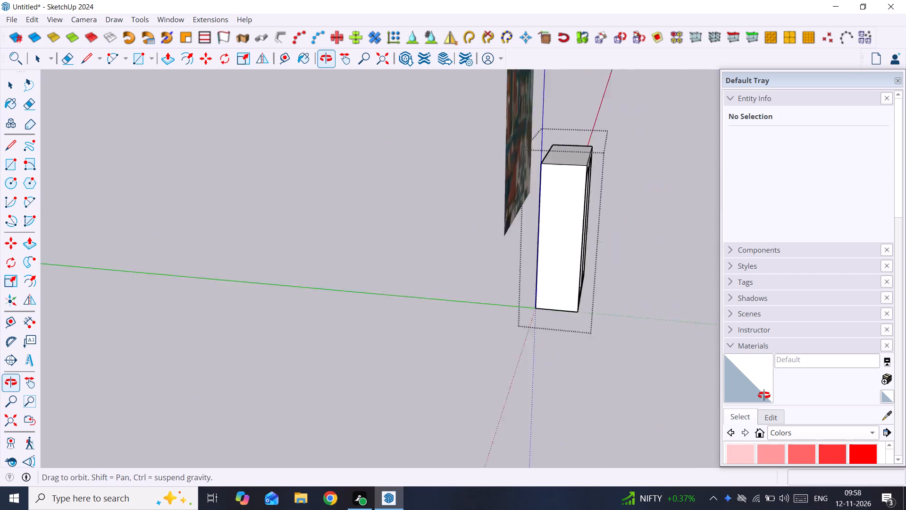
{"action": "middle_click_drag", "start_coordinate": [764, 395], "coordinate": [870, 390]}
{"action": "scroll", "coordinate": [419, 304], "scroll_direction": "up", "scroll_amount": 2}
{"action": "middle_click_drag", "start_coordinate": [475, 305], "coordinate": [0, 395]}
{"action": "scroll", "coordinate": [0, 395], "scroll_direction": "up", "scroll_amount": 1}
{"action": "scroll", "coordinate": [335, 209], "scroll_direction": "up", "scroll_amount": 10}
{"action": "middle_click_drag", "start_coordinate": [427, 136], "coordinate": [427, 121]}
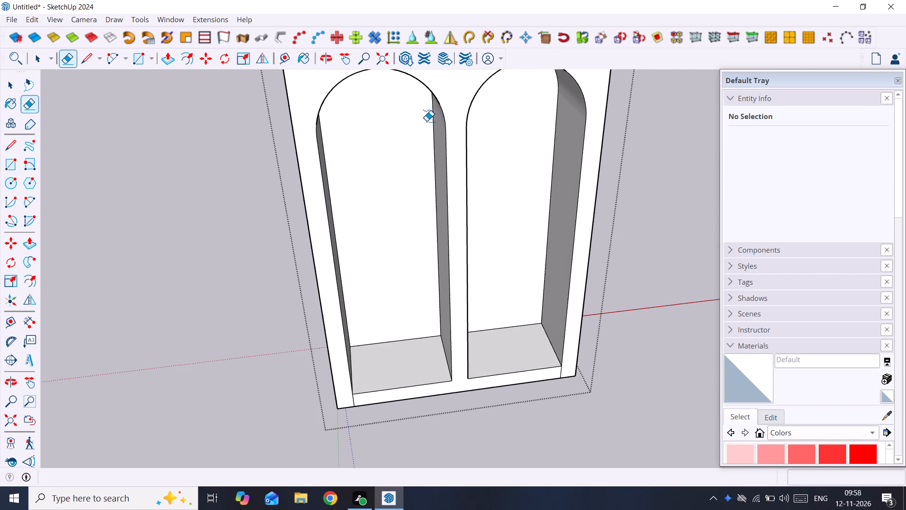
Close the bar block group and run FixIt 101 on it.
{"action": "key", "text": "space"}
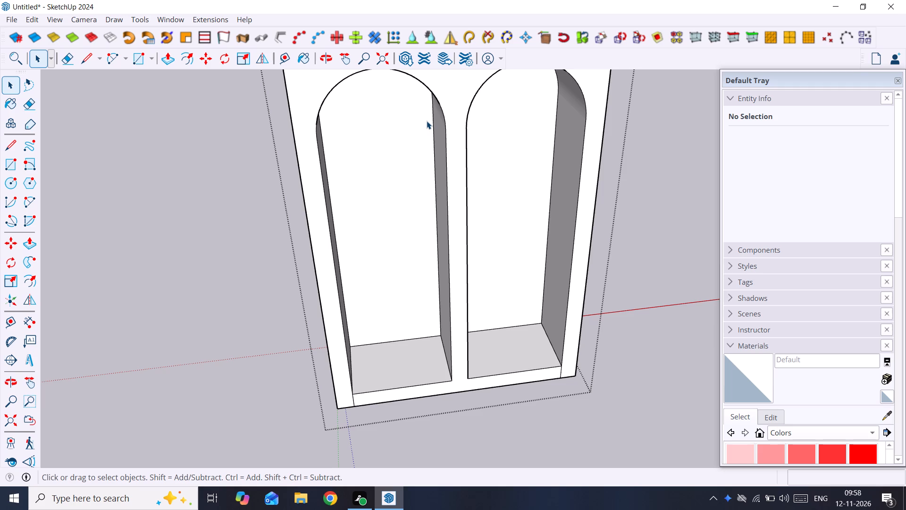
{"action": "left_click", "coordinate": [268, 226]}
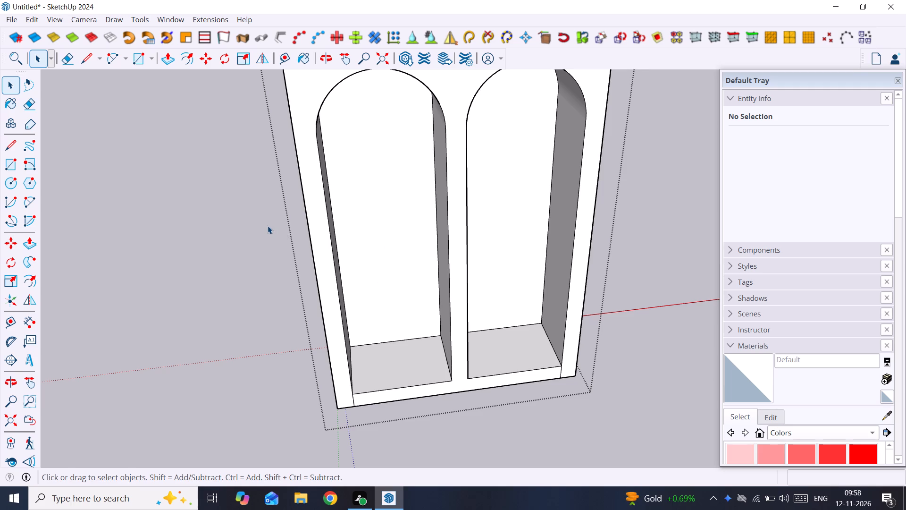
{"action": "left_click", "coordinate": [335, 166]}
{"action": "right_click", "coordinate": [335, 166]}
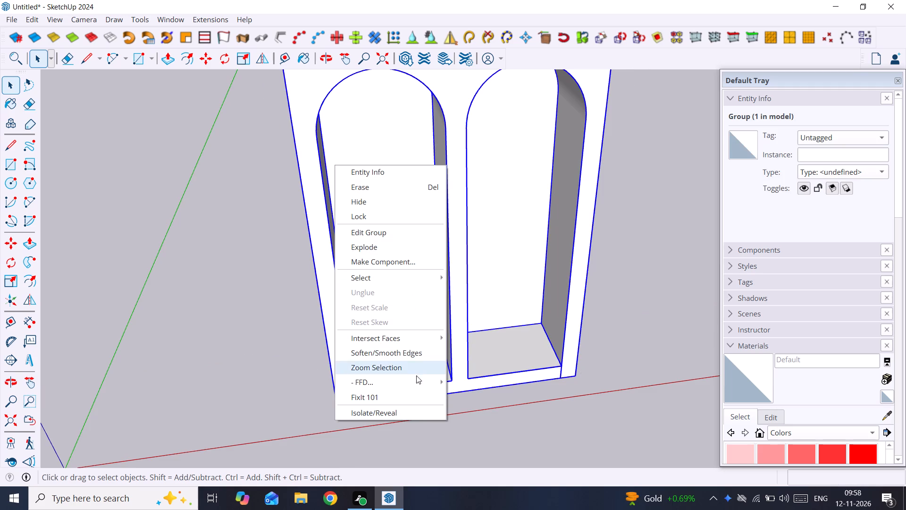
{"action": "left_click", "coordinate": [417, 394]}
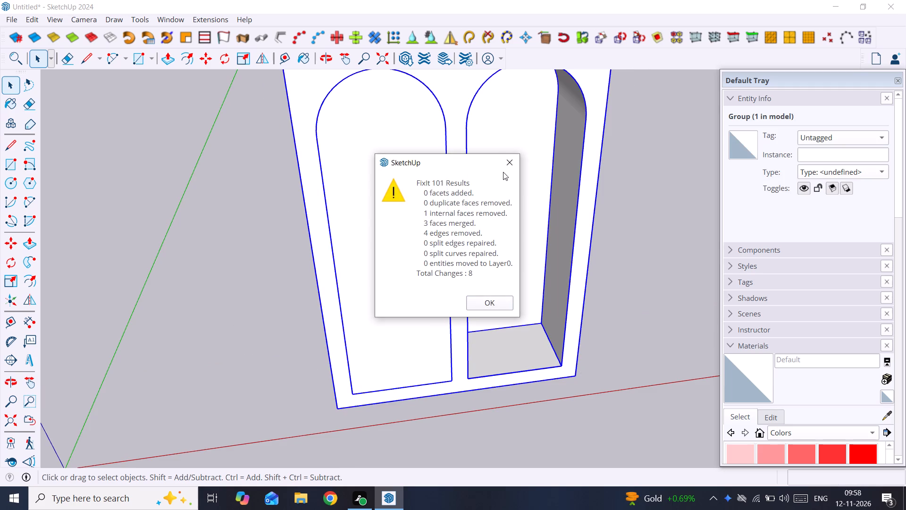
{"action": "left_click", "coordinate": [507, 164]}
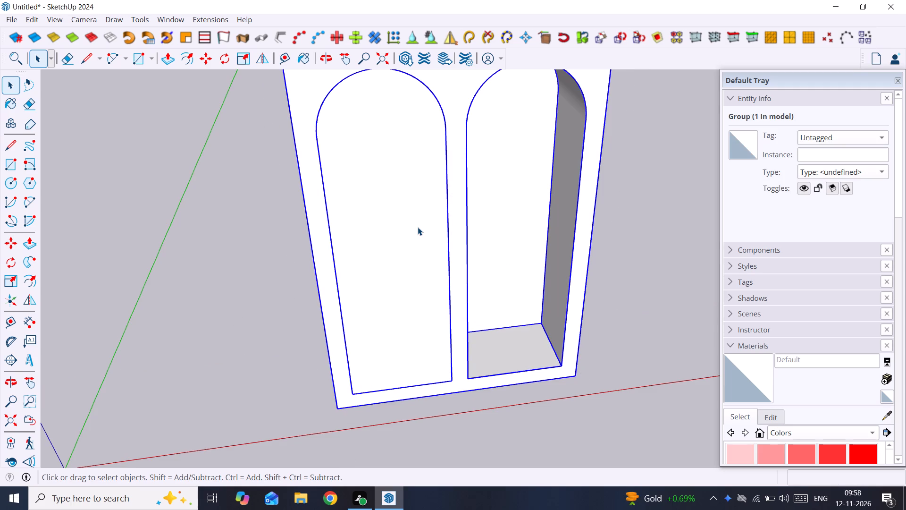
Undo the FixIt 101 run on the bar block group.
{"action": "key", "text": "ctrl+z"}
{"action": "key", "text": "space"}
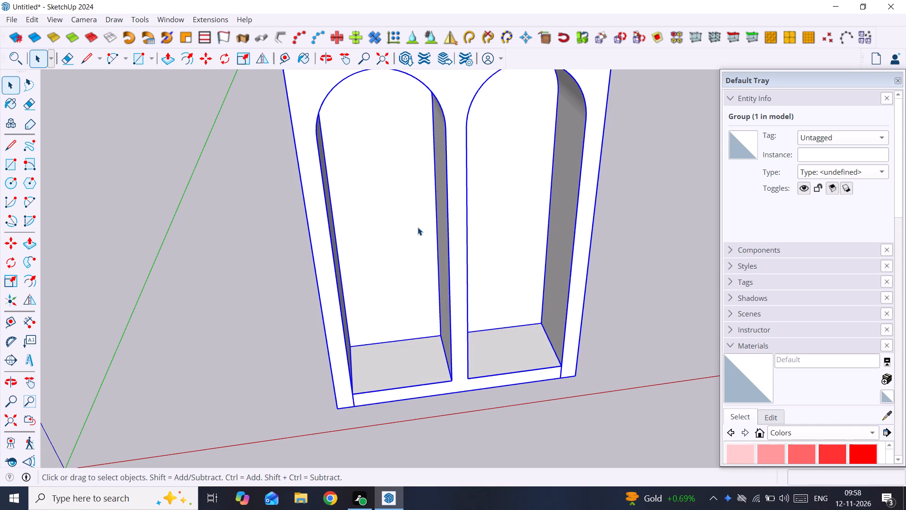
Inside the bar block group, delete the two short stray edges below the outer bottom corners of the arched recesses and close the group.
{"action": "double_click", "coordinate": [418, 227]}
{"action": "scroll", "coordinate": [394, 338], "scroll_direction": "up", "scroll_amount": 5}
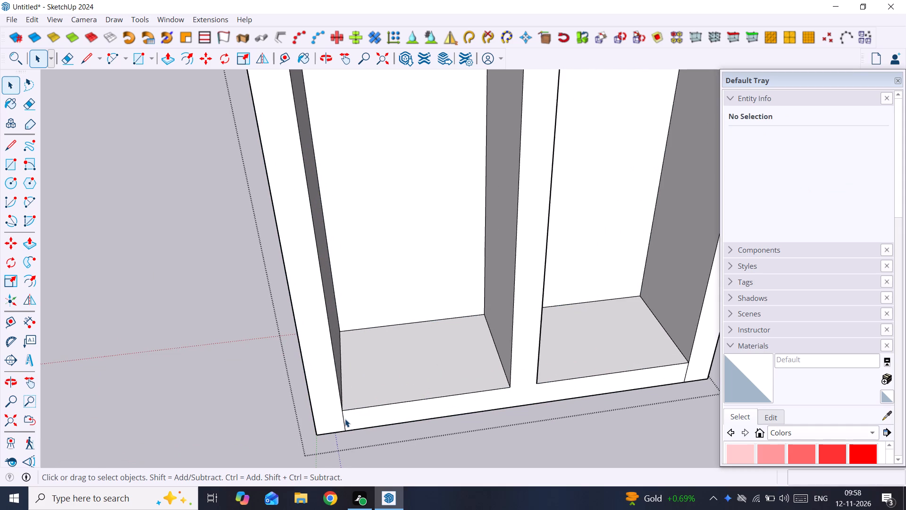
{"action": "left_click", "coordinate": [344, 419]}
{"action": "key", "text": "Delete"}
{"action": "scroll", "coordinate": [344, 419], "scroll_direction": "down", "scroll_amount": 11}
{"action": "scroll", "coordinate": [346, 422], "scroll_direction": "up", "scroll_amount": 3}
{"action": "scroll", "coordinate": [564, 388], "scroll_direction": "up", "scroll_amount": 2}
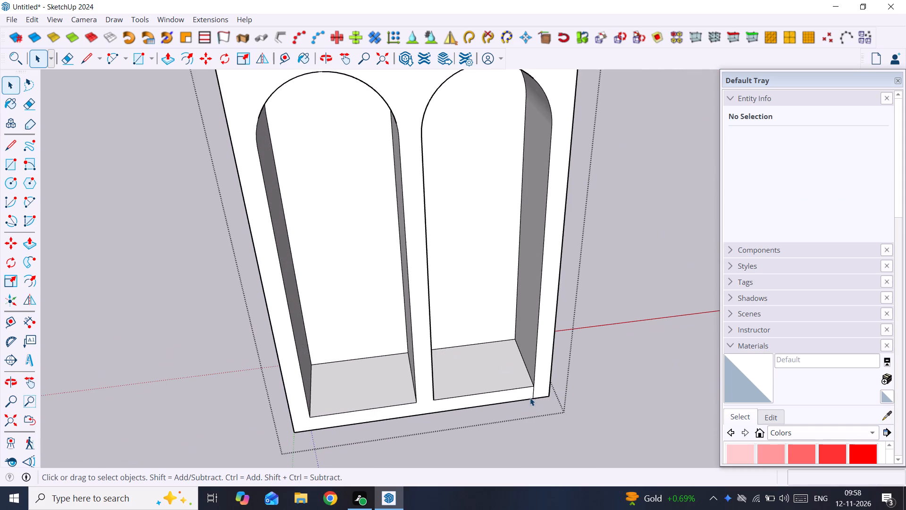
{"action": "left_click", "coordinate": [533, 393]}
{"action": "key", "text": "BackSpace"}
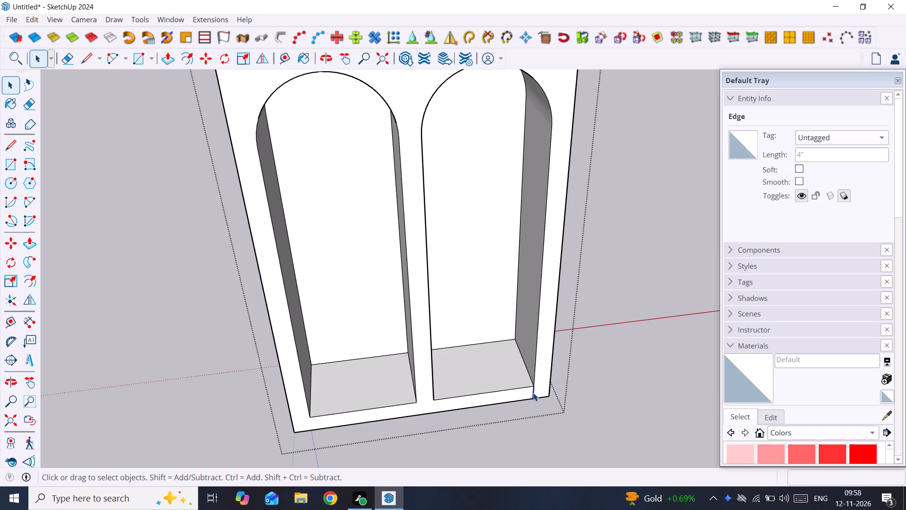
{"action": "key", "text": "Delete"}
{"action": "scroll", "coordinate": [533, 393], "scroll_direction": "down", "scroll_amount": 10}
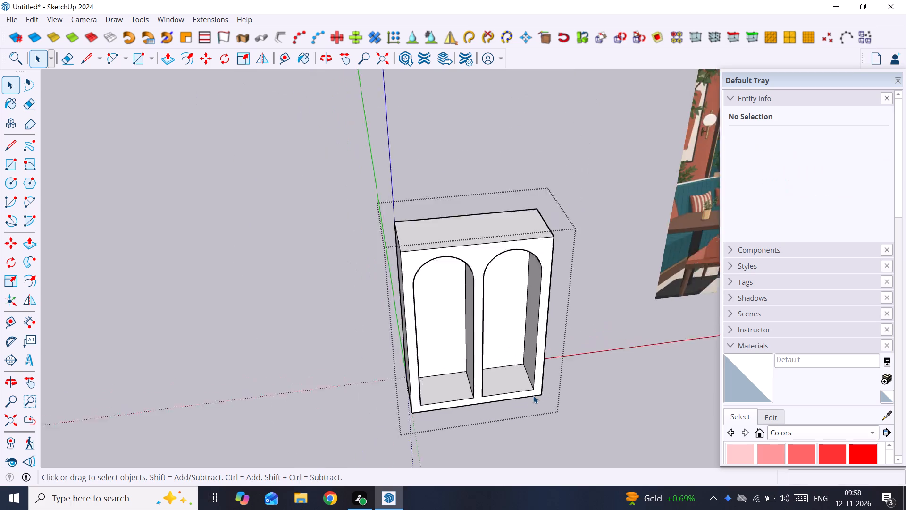
{"action": "left_click", "coordinate": [233, 302]}
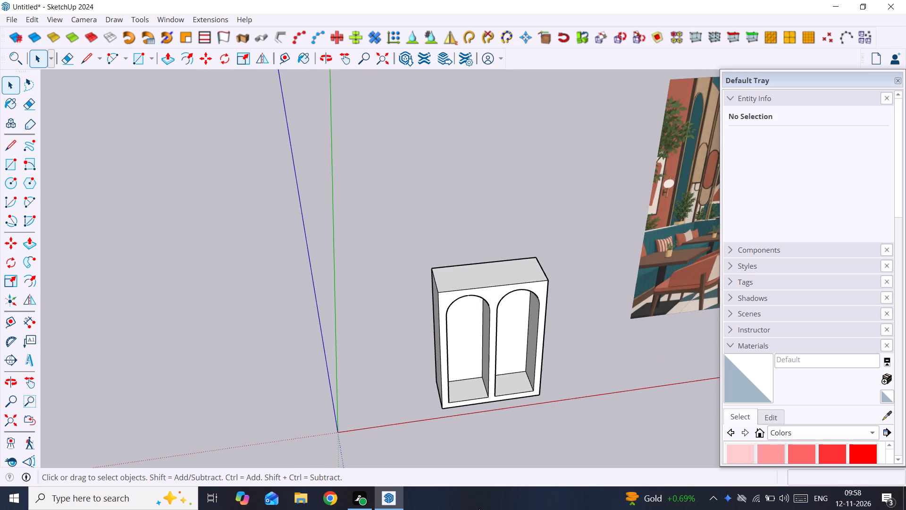
Examine the cleaned bar block's front alongside the bar shelving in the café reference image.
{"action": "scroll", "coordinate": [477, 413], "scroll_direction": "up", "scroll_amount": 1}
{"action": "middle_click_drag", "start_coordinate": [472, 406], "coordinate": [436, 318]}
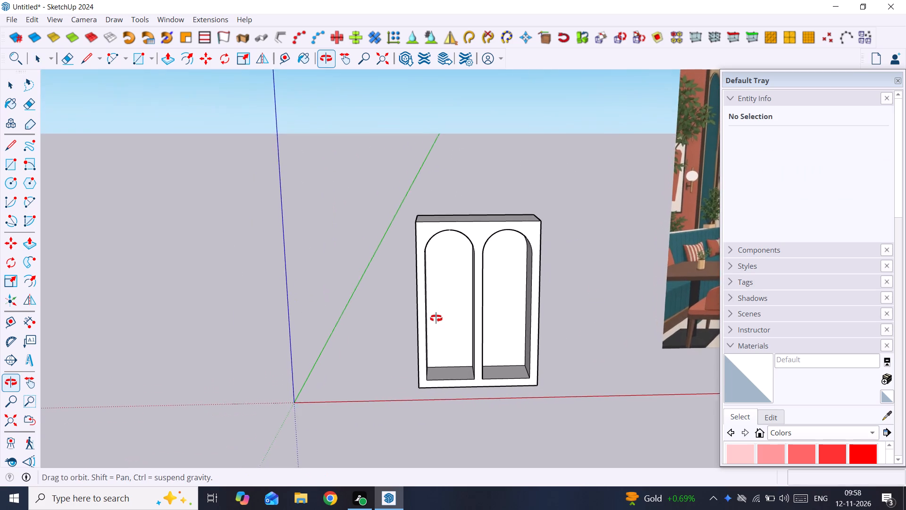
{"action": "middle_click_drag", "start_coordinate": [436, 318], "coordinate": [436, 319]}
{"action": "scroll", "coordinate": [443, 323], "scroll_direction": "up", "scroll_amount": 8}
{"action": "middle_click", "coordinate": [443, 323]}
{"action": "scroll", "coordinate": [443, 323], "scroll_direction": "down", "scroll_amount": 15}
{"action": "scroll", "coordinate": [701, 241], "scroll_direction": "up", "scroll_amount": 4}
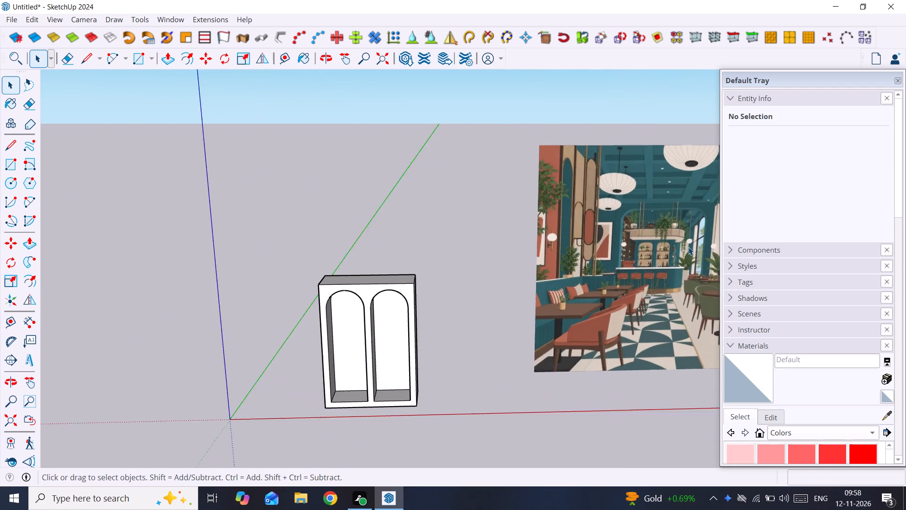
{"action": "scroll", "coordinate": [688, 247], "scroll_direction": "up", "scroll_amount": 8}
{"action": "scroll", "coordinate": [636, 263], "scroll_direction": "down", "scroll_amount": 12}
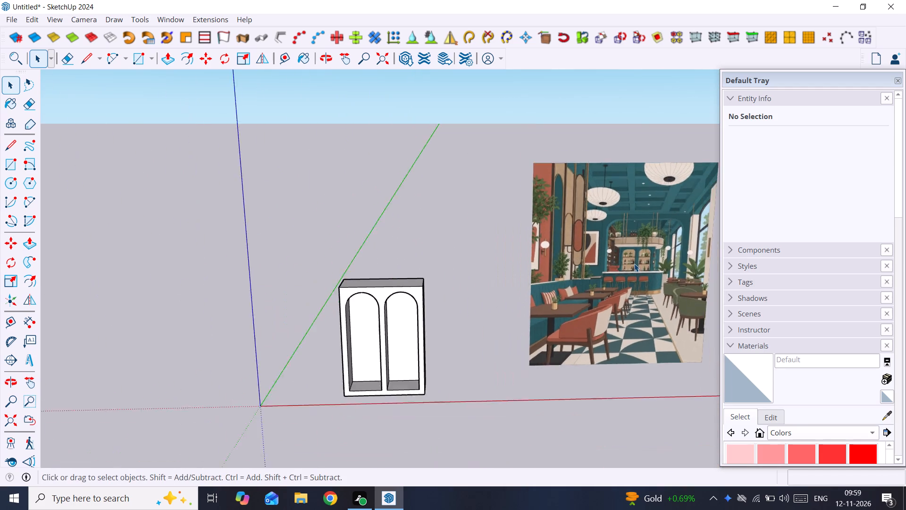
{"action": "scroll", "coordinate": [634, 263], "scroll_direction": "down", "scroll_amount": 4}
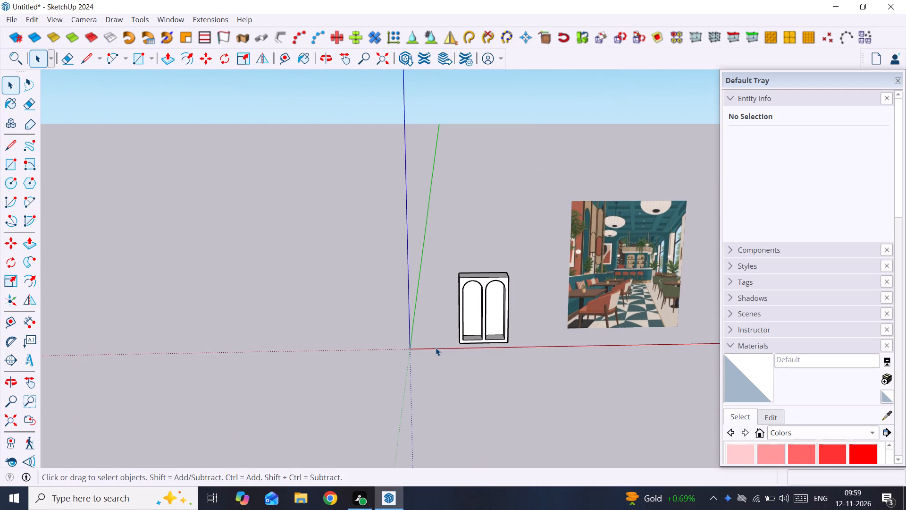
Draw a 2' by 1' 6" rectangle covering the floor of the left arched recess and make it a group.
{"action": "scroll", "coordinate": [436, 348], "scroll_direction": "up", "scroll_amount": 4}
{"action": "scroll", "coordinate": [465, 322], "scroll_direction": "up", "scroll_amount": 2}
{"action": "middle_click_drag", "start_coordinate": [469, 326], "coordinate": [469, 436]}
{"action": "scroll", "coordinate": [531, 334], "scroll_direction": "up", "scroll_amount": 5}
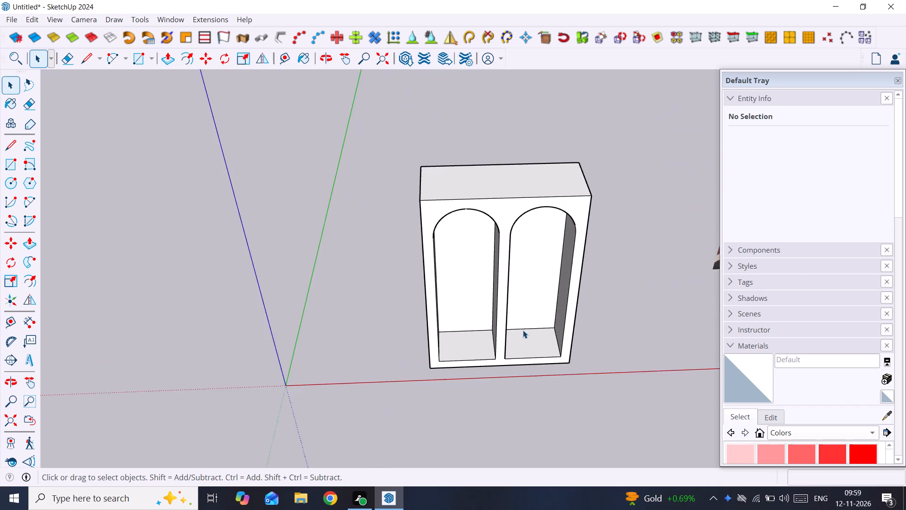
{"action": "scroll", "coordinate": [523, 330], "scroll_direction": "up", "scroll_amount": 4}
{"action": "middle_click_drag", "start_coordinate": [492, 331], "coordinate": [424, 348]}
{"action": "scroll", "coordinate": [424, 348], "scroll_direction": "up", "scroll_amount": 5}
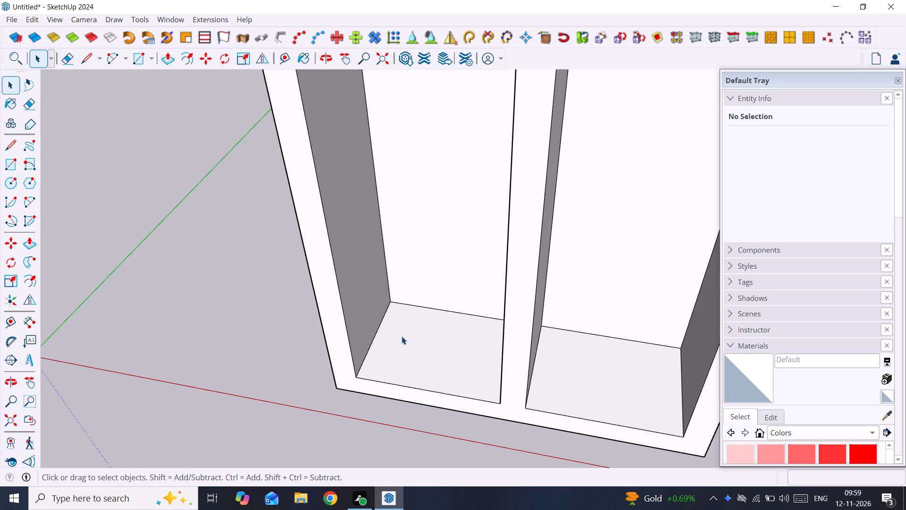
{"action": "key", "text": "r"}
{"action": "scroll", "coordinate": [374, 336], "scroll_direction": "up", "scroll_amount": 4}
{"action": "left_click", "coordinate": [397, 285]}
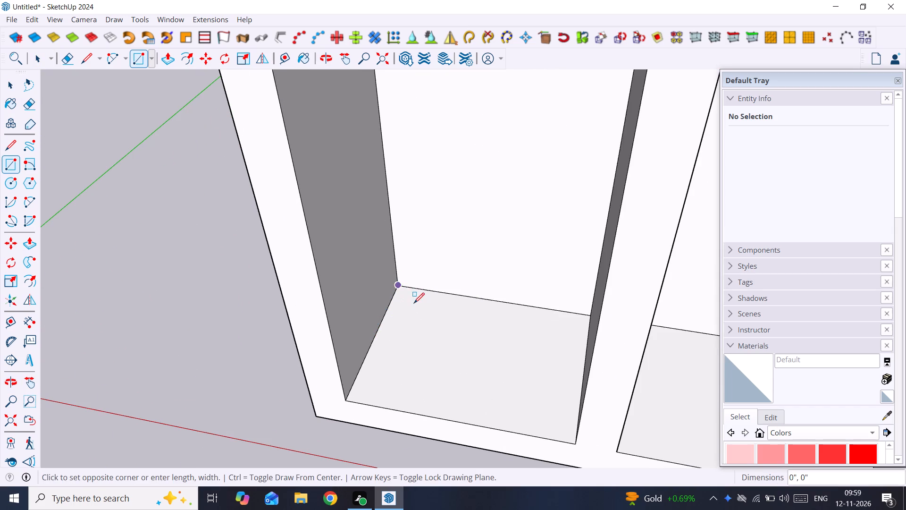
{"action": "scroll", "coordinate": [415, 306], "scroll_direction": "down", "scroll_amount": 5}
{"action": "middle_click_drag", "start_coordinate": [463, 325], "coordinate": [560, 365]}
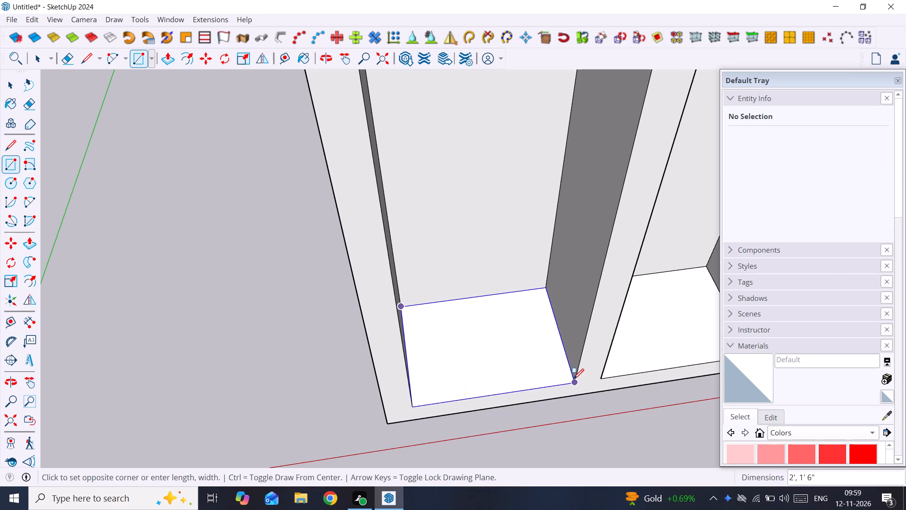
{"action": "left_click", "coordinate": [573, 383]}
{"action": "key", "text": "space"}
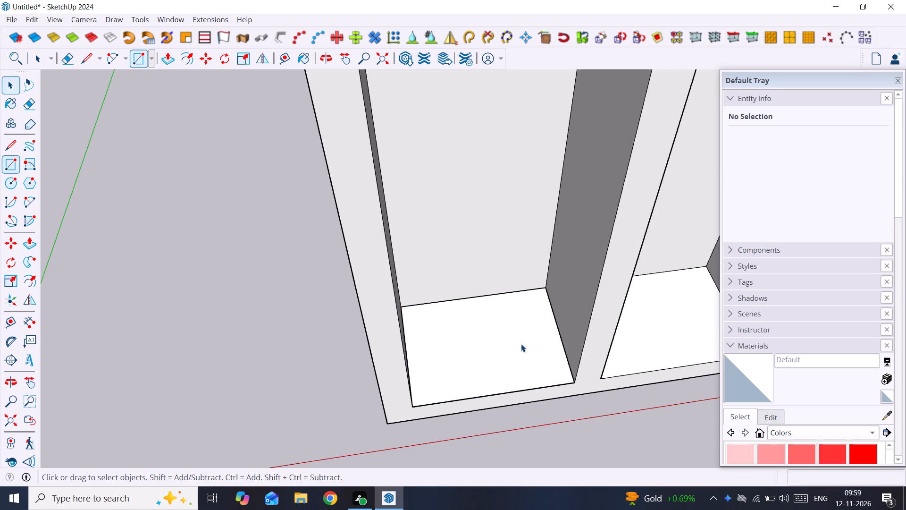
{"action": "triple_click", "coordinate": [521, 348]}
{"action": "right_click", "coordinate": [521, 348]}
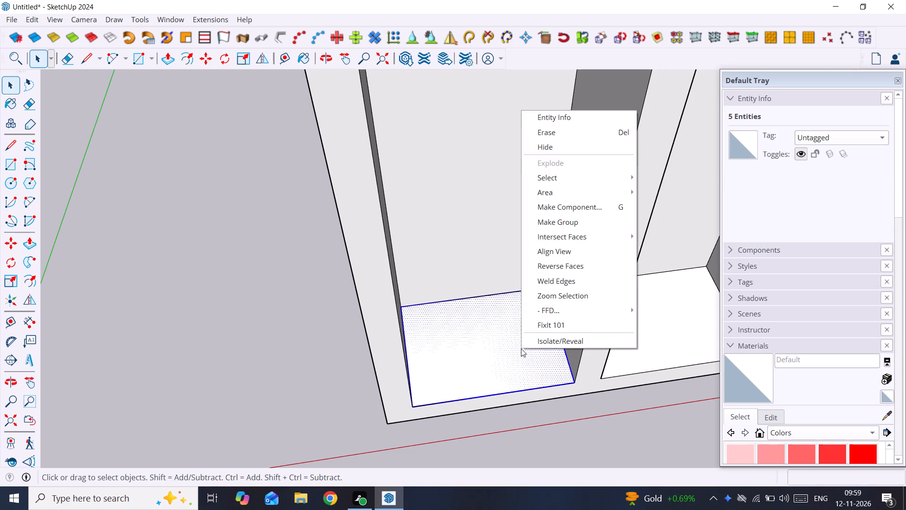
{"action": "left_click", "coordinate": [577, 221]}
Extrude the rectangle inside its group upward by 18 mm to form a shelf panel, and close the group.
{"action": "triple_click", "coordinate": [532, 357]}
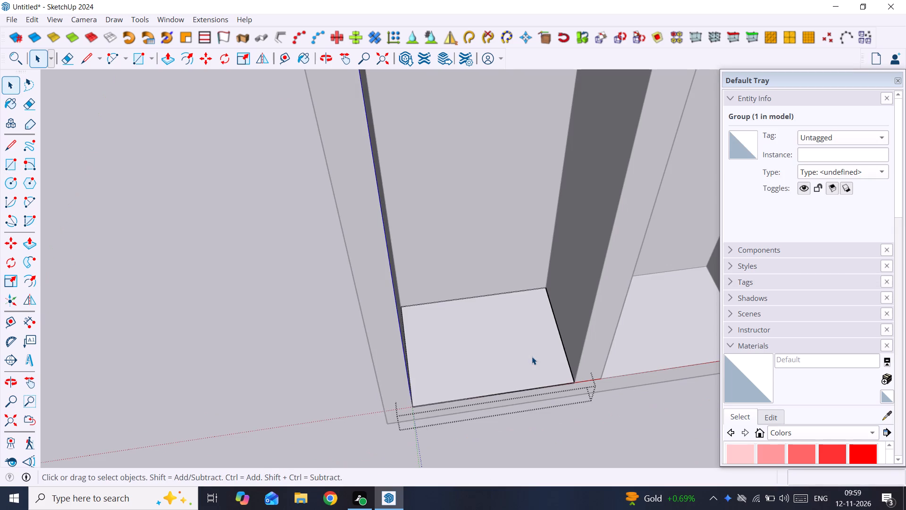
{"action": "left_click", "coordinate": [532, 357]}
{"action": "key", "text": "p"}
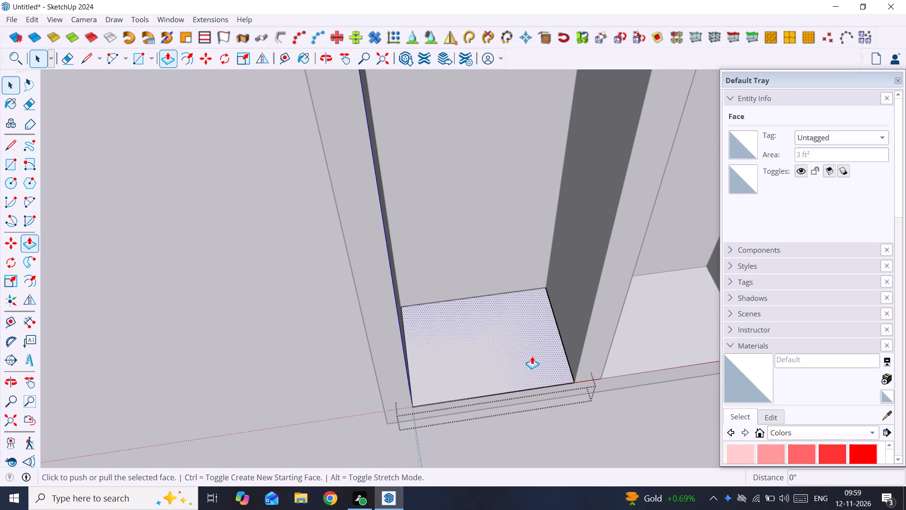
{"action": "left_click", "coordinate": [530, 354]}
{"action": "type", "text": "18k"}
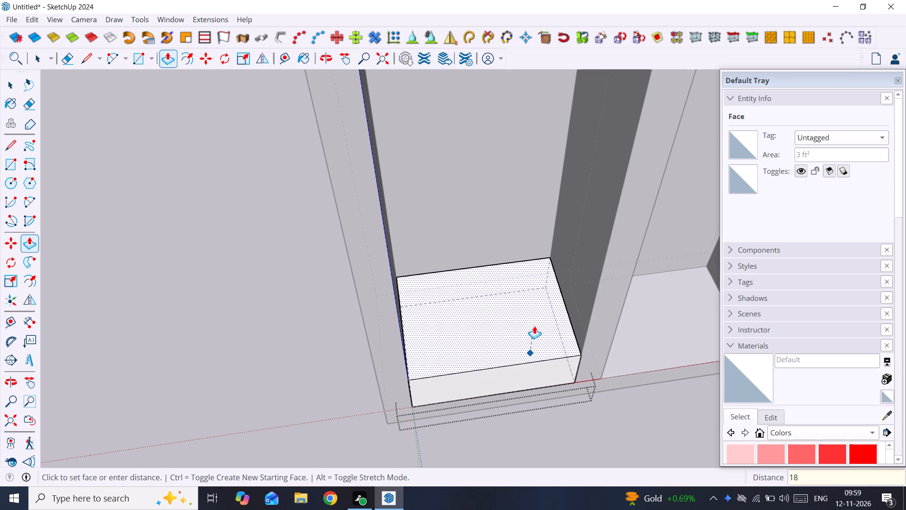
{"action": "type", "text": "mm"}
{"action": "key", "text": "Return"}
{"action": "key", "text": "space"}
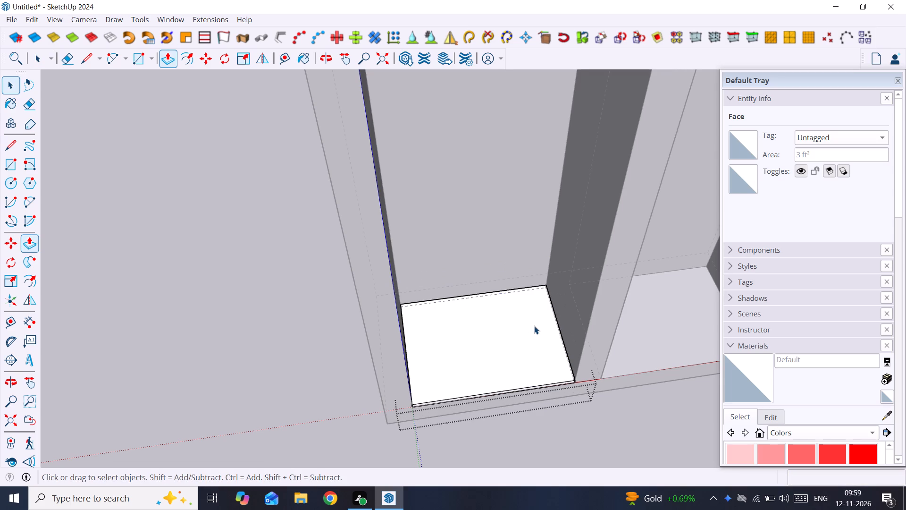
{"action": "left_click", "coordinate": [298, 281]}
Convert the shelf panel group in the left recess into a component with the default settings.
{"action": "left_click", "coordinate": [520, 363]}
{"action": "scroll", "coordinate": [512, 367], "scroll_direction": "down", "scroll_amount": 2}
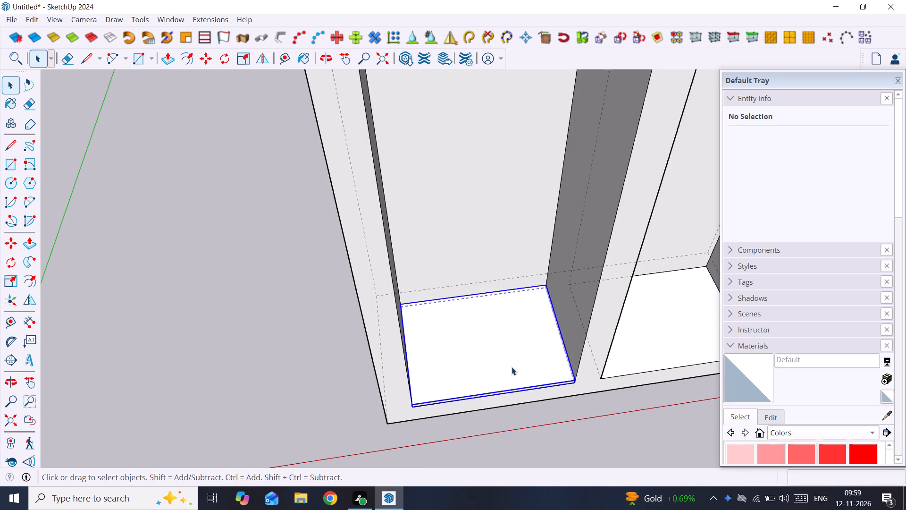
{"action": "scroll", "coordinate": [512, 367], "scroll_direction": "down", "scroll_amount": 2}
{"action": "middle_click_drag", "start_coordinate": [462, 309], "coordinate": [461, 229]}
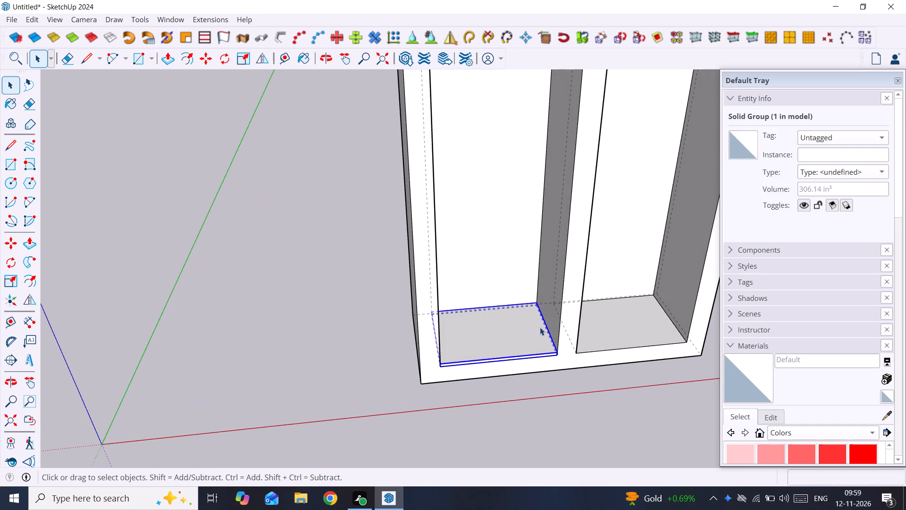
{"action": "right_click", "coordinate": [536, 326]}
{"action": "left_click", "coordinate": [581, 162]}
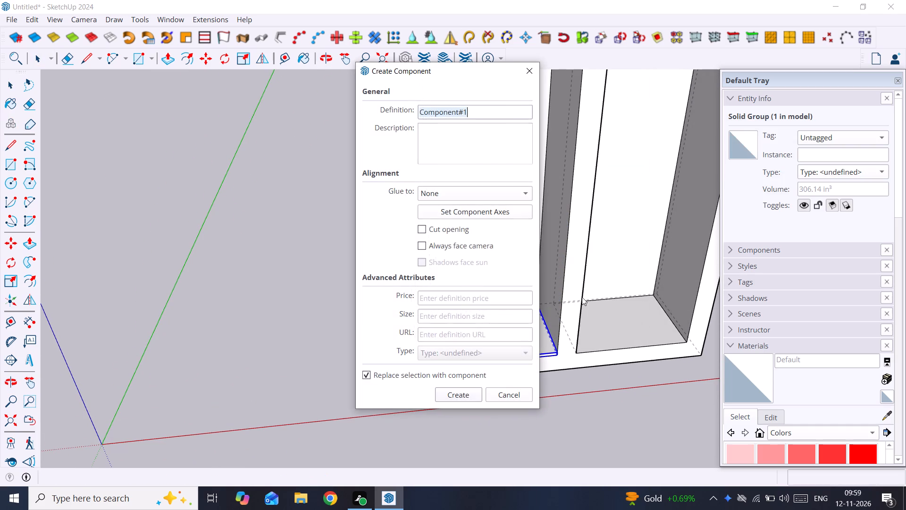
{"action": "left_click", "coordinate": [470, 397]}
Copy the shelf component 2' 4" across onto the floor of the right arched recess, snapping to its front corner.
{"action": "scroll", "coordinate": [440, 359], "scroll_direction": "up", "scroll_amount": 6}
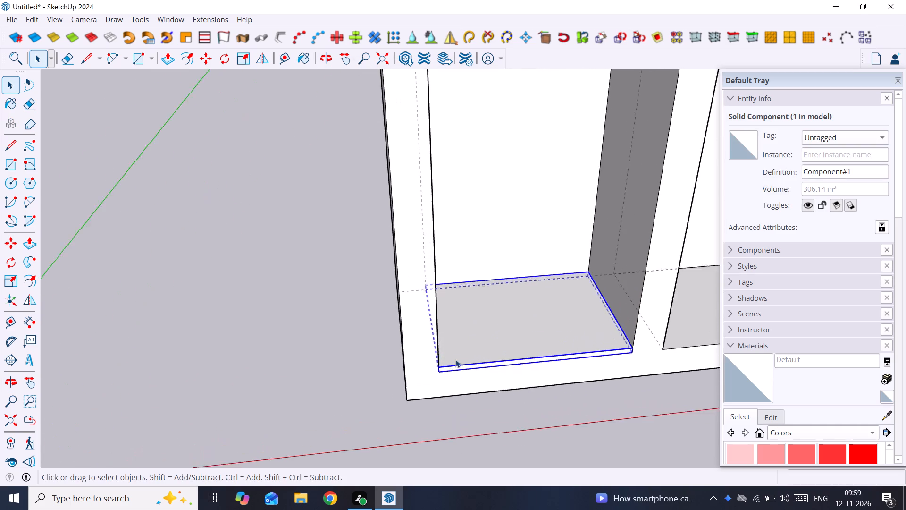
{"action": "scroll", "coordinate": [455, 359], "scroll_direction": "up", "scroll_amount": 4}
{"action": "scroll", "coordinate": [427, 375], "scroll_direction": "down", "scroll_amount": 3}
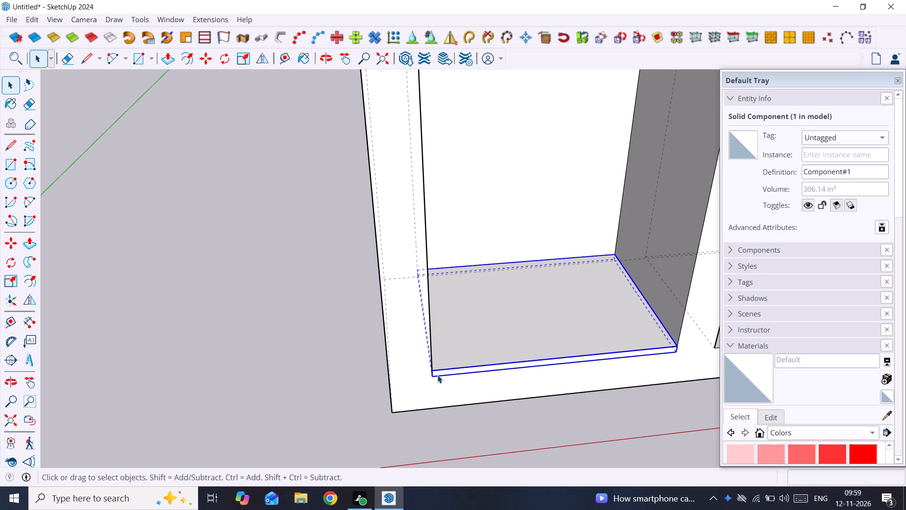
{"action": "key", "text": "m"}
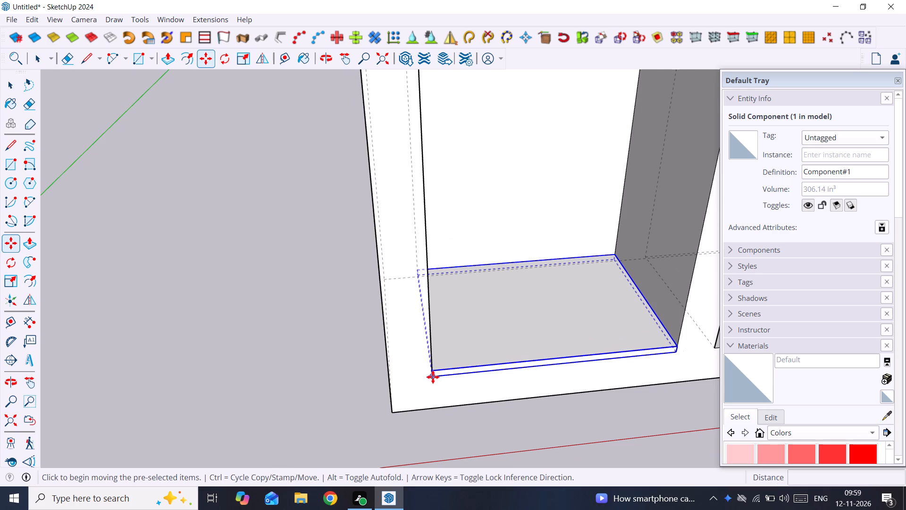
{"action": "left_click", "coordinate": [433, 377]}
{"action": "scroll", "coordinate": [521, 378], "scroll_direction": "down", "scroll_amount": 9}
{"action": "middle_click_drag", "start_coordinate": [555, 364], "coordinate": [447, 393], "text": "shift"}
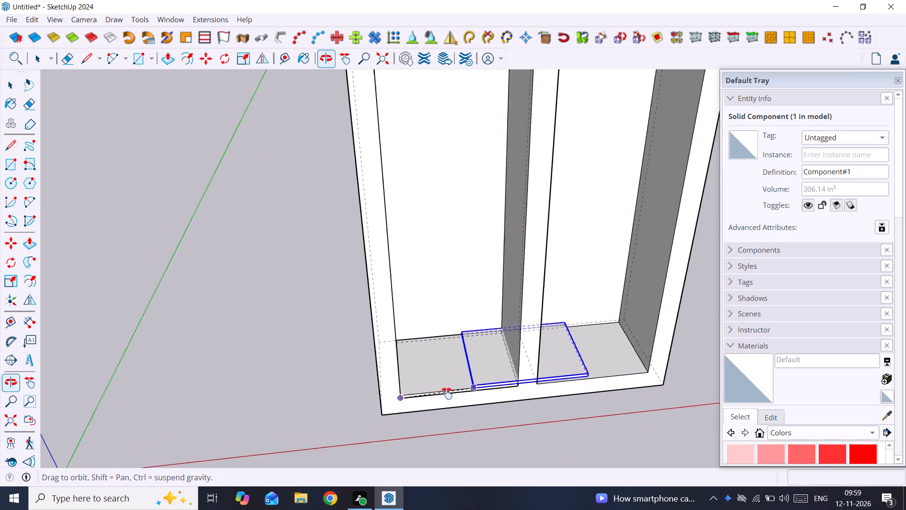
{"action": "middle_click_drag", "start_coordinate": [447, 393], "coordinate": [444, 393], "text": "shift"}
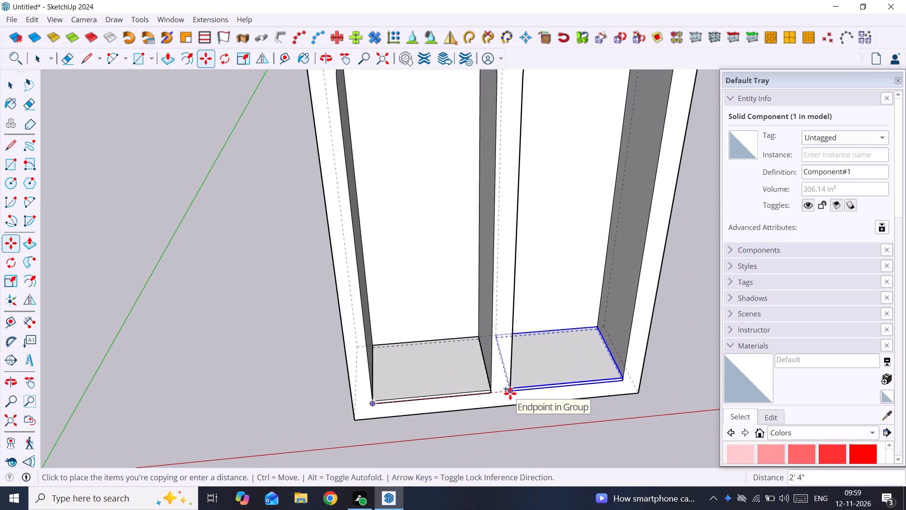
{"action": "left_click", "coordinate": [510, 393]}
{"action": "key", "text": "space"}
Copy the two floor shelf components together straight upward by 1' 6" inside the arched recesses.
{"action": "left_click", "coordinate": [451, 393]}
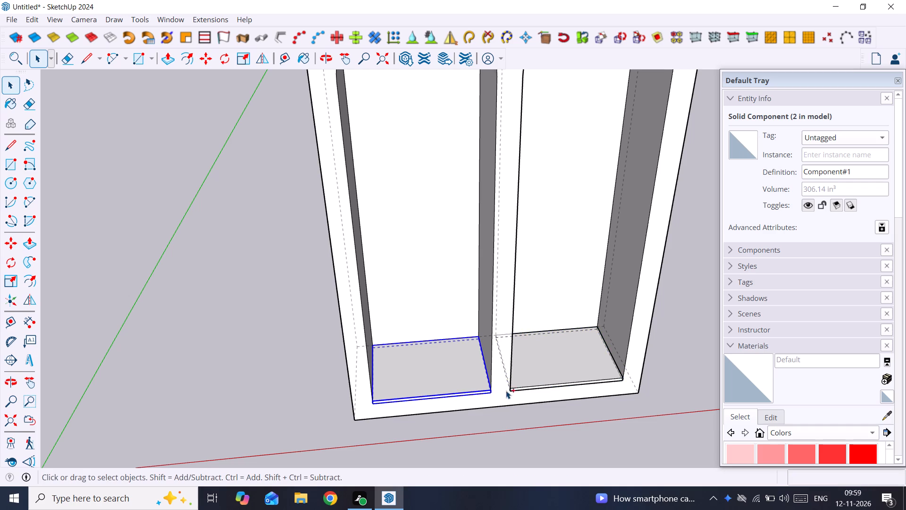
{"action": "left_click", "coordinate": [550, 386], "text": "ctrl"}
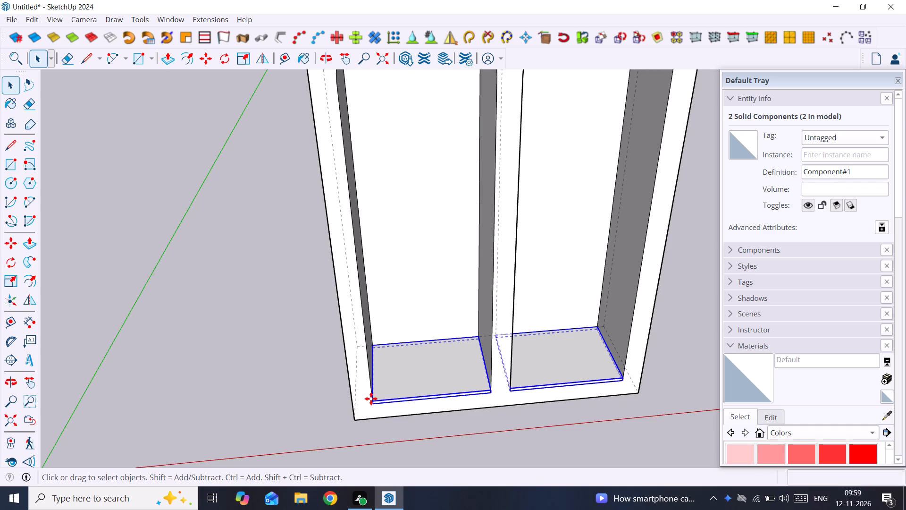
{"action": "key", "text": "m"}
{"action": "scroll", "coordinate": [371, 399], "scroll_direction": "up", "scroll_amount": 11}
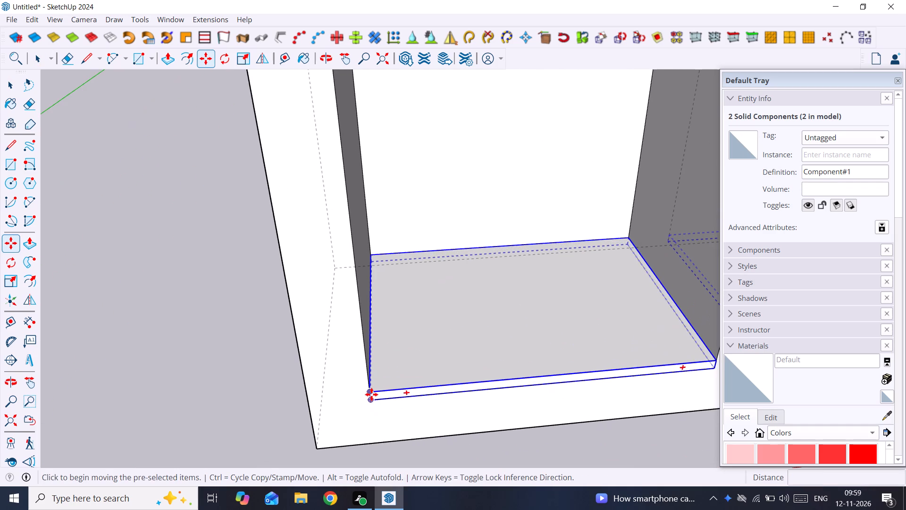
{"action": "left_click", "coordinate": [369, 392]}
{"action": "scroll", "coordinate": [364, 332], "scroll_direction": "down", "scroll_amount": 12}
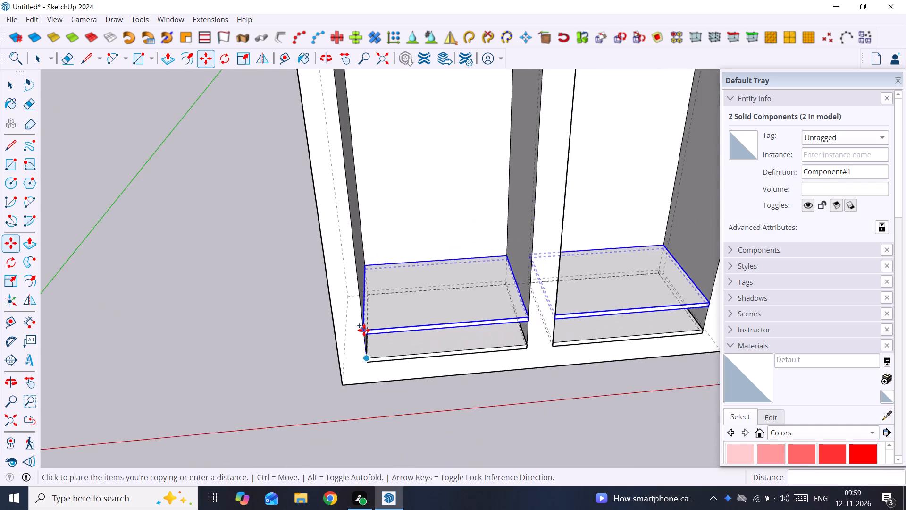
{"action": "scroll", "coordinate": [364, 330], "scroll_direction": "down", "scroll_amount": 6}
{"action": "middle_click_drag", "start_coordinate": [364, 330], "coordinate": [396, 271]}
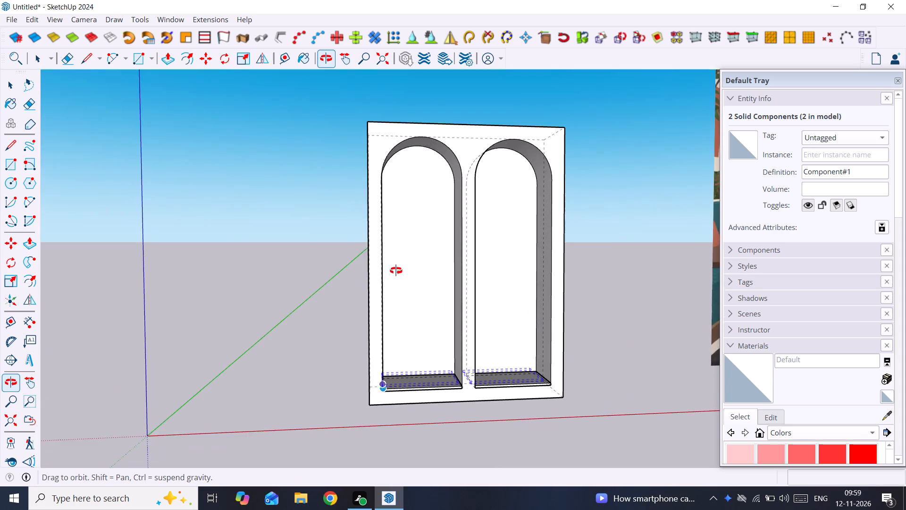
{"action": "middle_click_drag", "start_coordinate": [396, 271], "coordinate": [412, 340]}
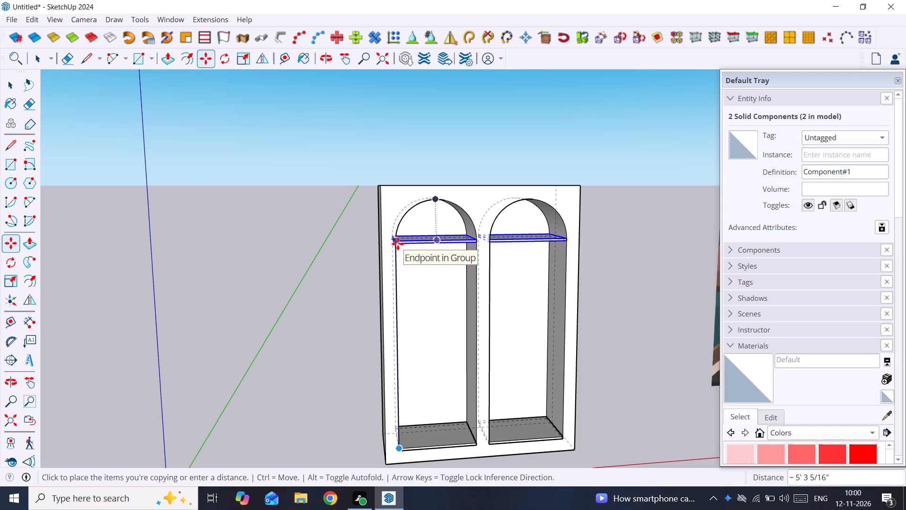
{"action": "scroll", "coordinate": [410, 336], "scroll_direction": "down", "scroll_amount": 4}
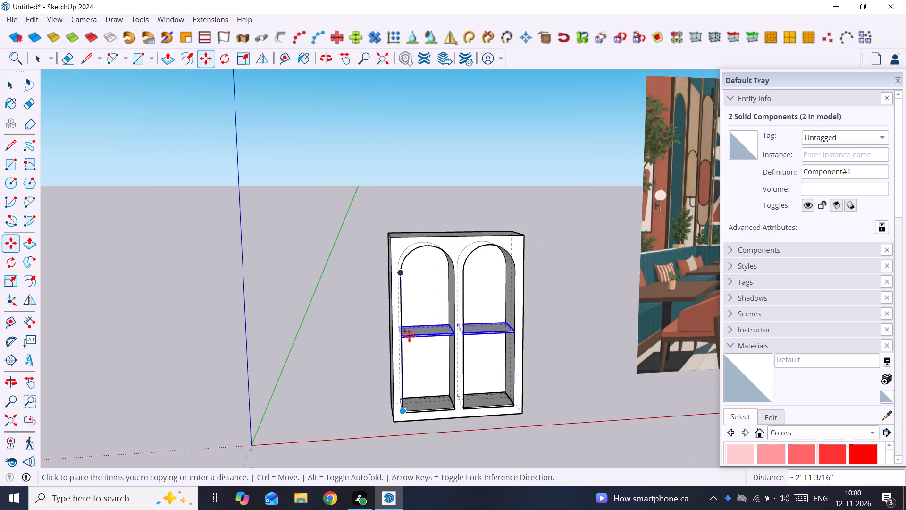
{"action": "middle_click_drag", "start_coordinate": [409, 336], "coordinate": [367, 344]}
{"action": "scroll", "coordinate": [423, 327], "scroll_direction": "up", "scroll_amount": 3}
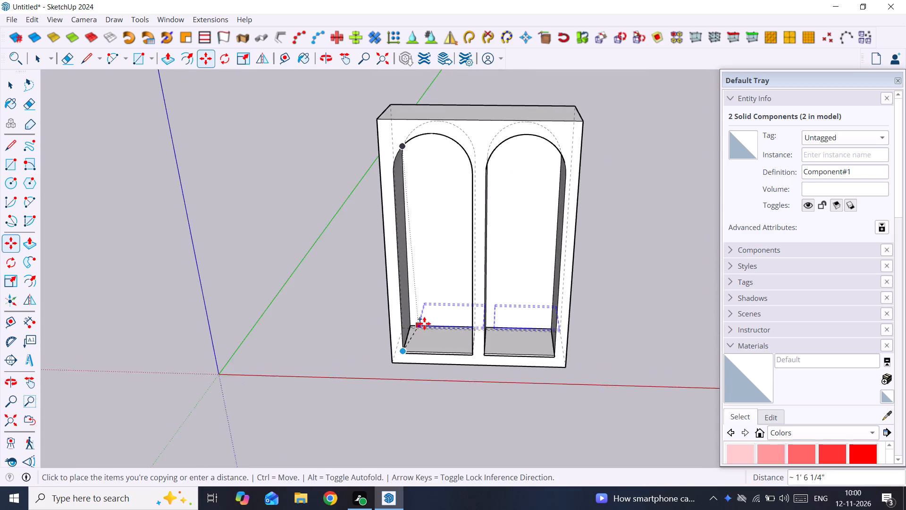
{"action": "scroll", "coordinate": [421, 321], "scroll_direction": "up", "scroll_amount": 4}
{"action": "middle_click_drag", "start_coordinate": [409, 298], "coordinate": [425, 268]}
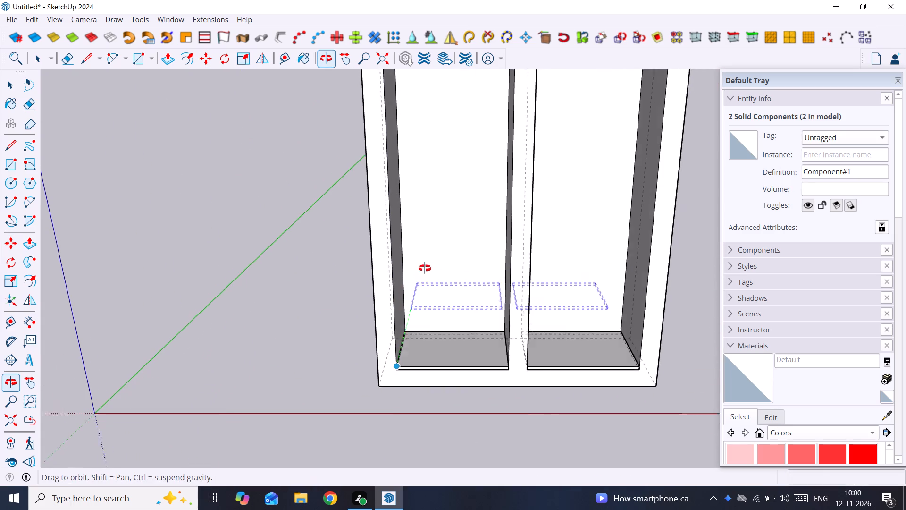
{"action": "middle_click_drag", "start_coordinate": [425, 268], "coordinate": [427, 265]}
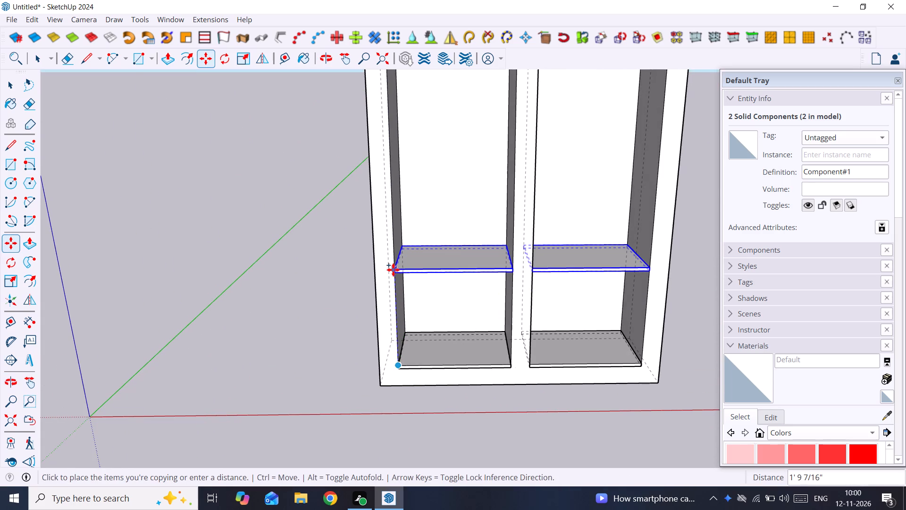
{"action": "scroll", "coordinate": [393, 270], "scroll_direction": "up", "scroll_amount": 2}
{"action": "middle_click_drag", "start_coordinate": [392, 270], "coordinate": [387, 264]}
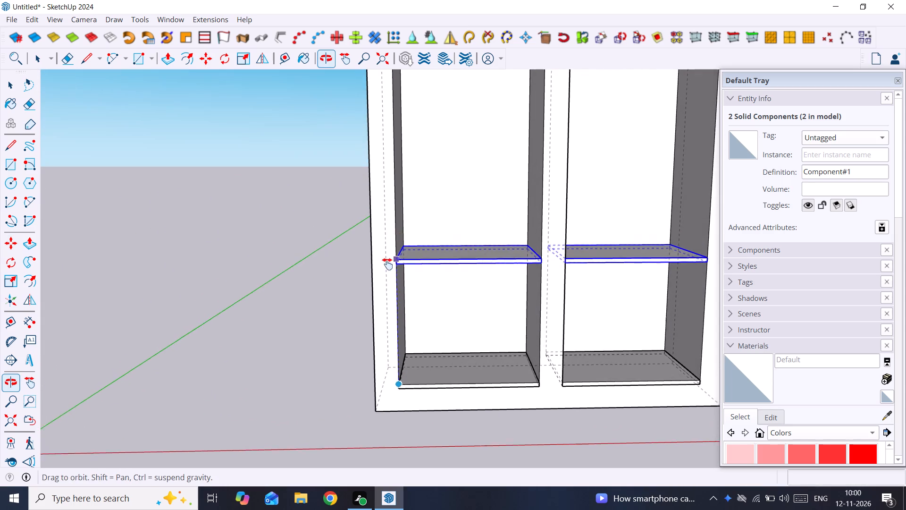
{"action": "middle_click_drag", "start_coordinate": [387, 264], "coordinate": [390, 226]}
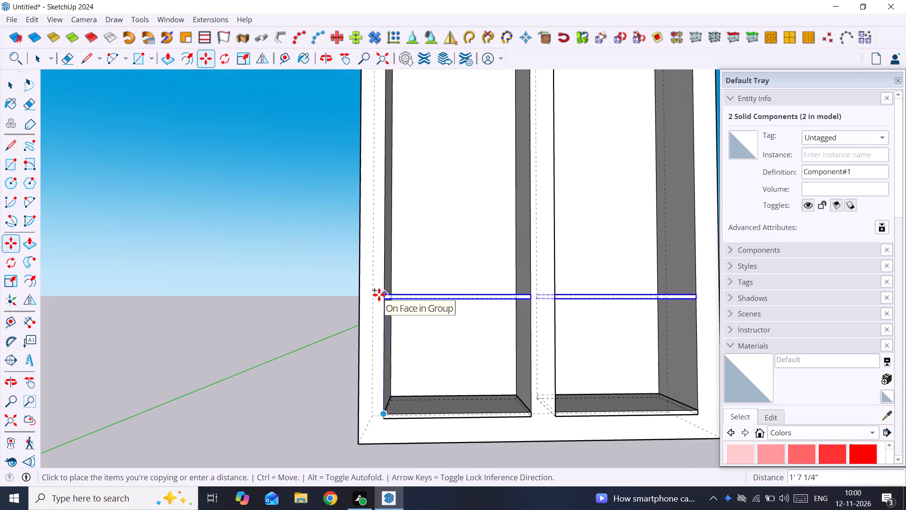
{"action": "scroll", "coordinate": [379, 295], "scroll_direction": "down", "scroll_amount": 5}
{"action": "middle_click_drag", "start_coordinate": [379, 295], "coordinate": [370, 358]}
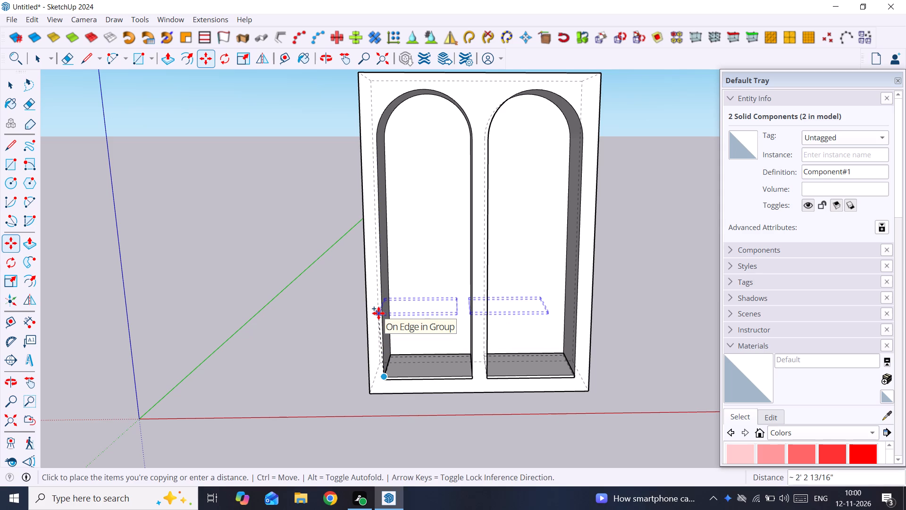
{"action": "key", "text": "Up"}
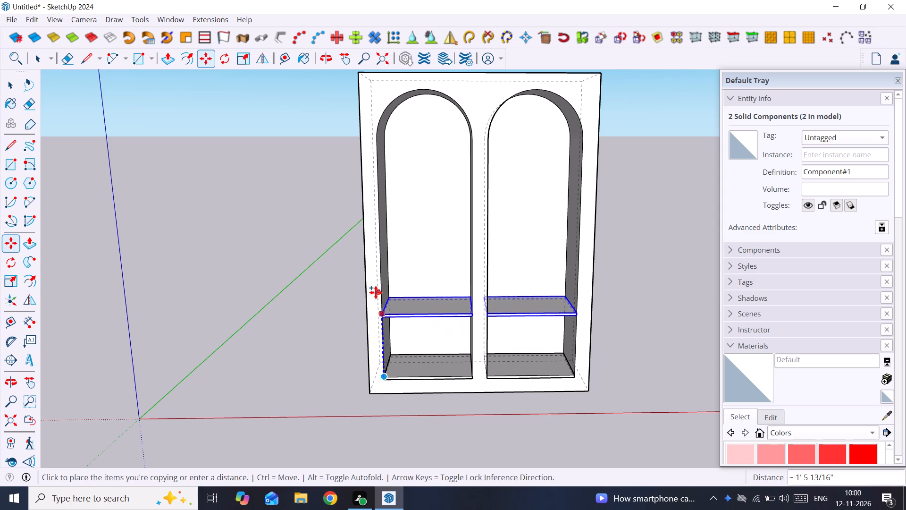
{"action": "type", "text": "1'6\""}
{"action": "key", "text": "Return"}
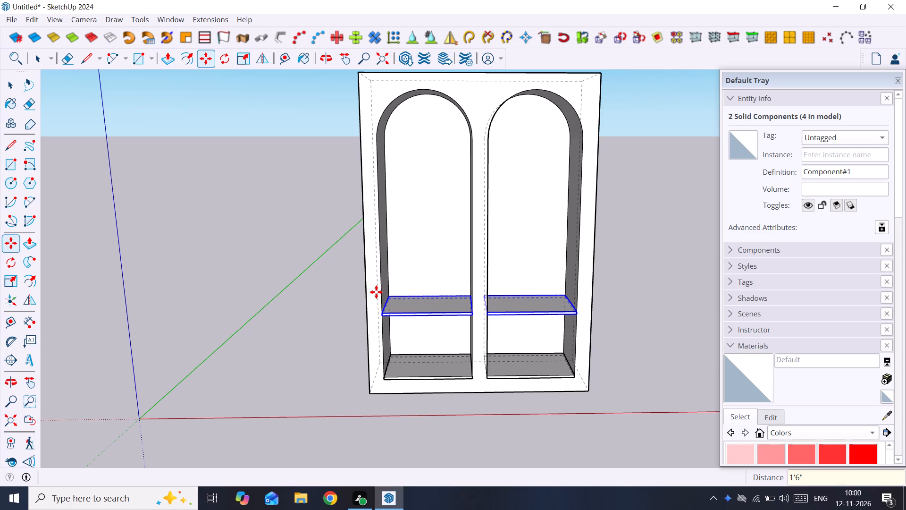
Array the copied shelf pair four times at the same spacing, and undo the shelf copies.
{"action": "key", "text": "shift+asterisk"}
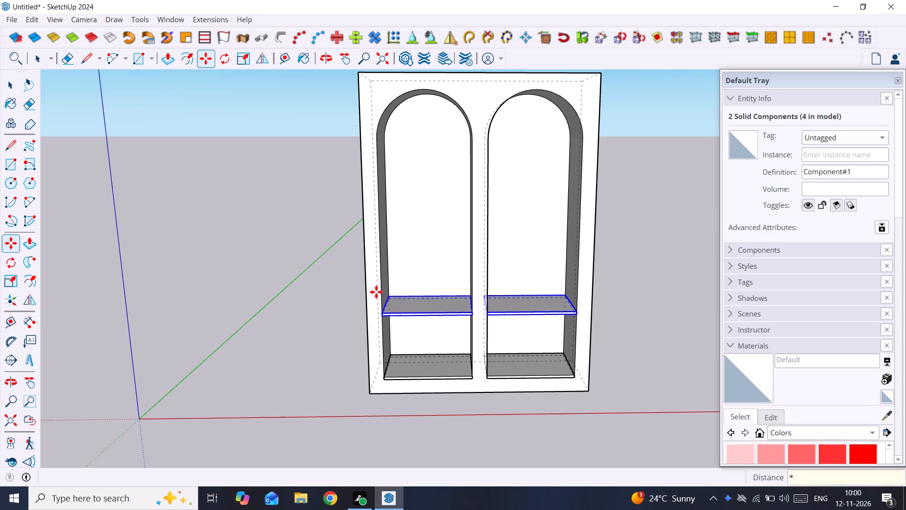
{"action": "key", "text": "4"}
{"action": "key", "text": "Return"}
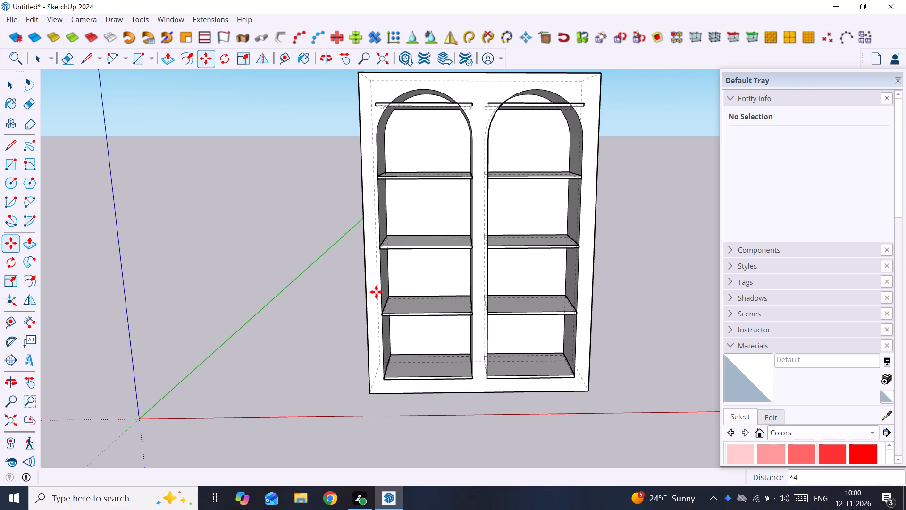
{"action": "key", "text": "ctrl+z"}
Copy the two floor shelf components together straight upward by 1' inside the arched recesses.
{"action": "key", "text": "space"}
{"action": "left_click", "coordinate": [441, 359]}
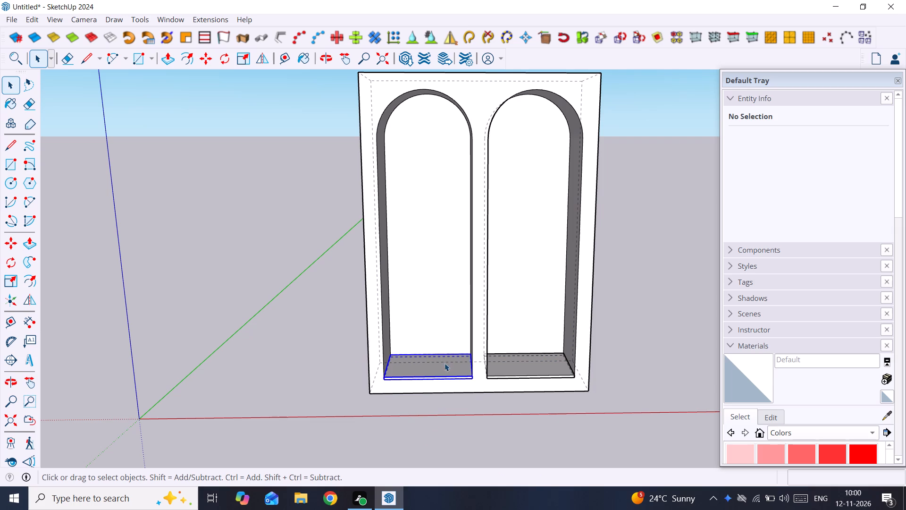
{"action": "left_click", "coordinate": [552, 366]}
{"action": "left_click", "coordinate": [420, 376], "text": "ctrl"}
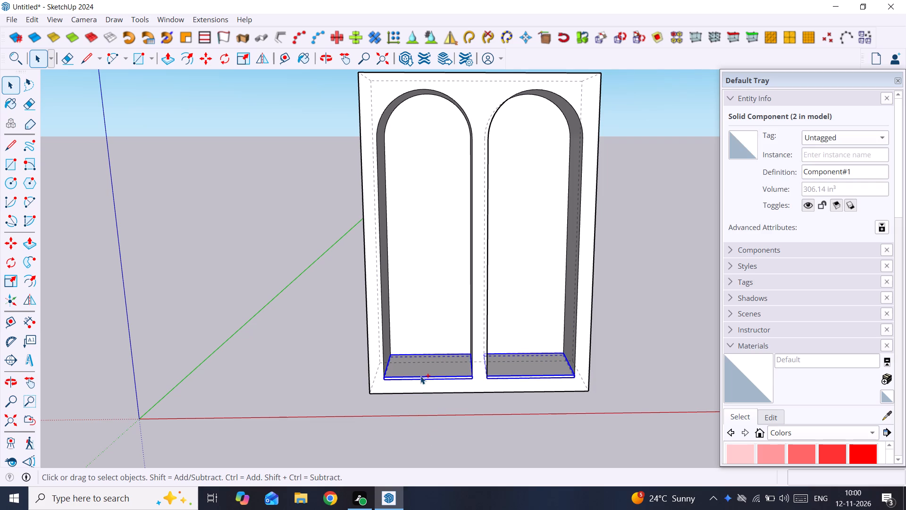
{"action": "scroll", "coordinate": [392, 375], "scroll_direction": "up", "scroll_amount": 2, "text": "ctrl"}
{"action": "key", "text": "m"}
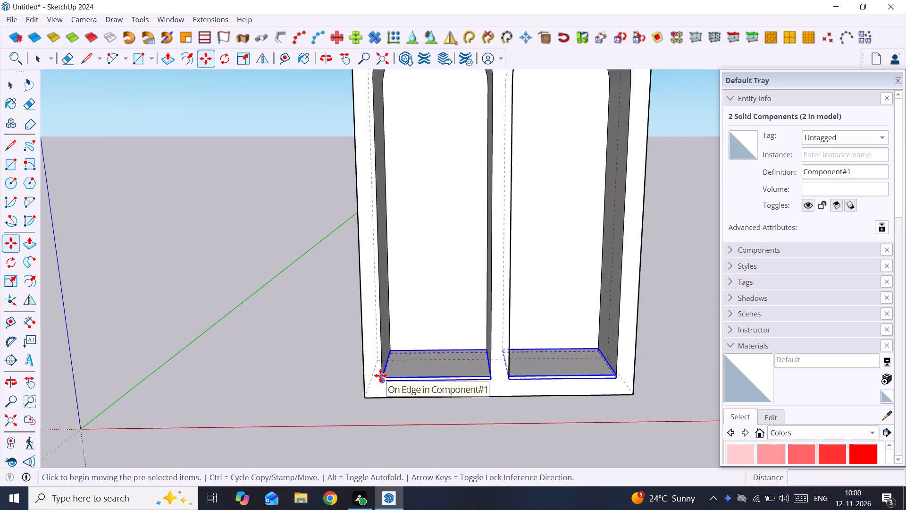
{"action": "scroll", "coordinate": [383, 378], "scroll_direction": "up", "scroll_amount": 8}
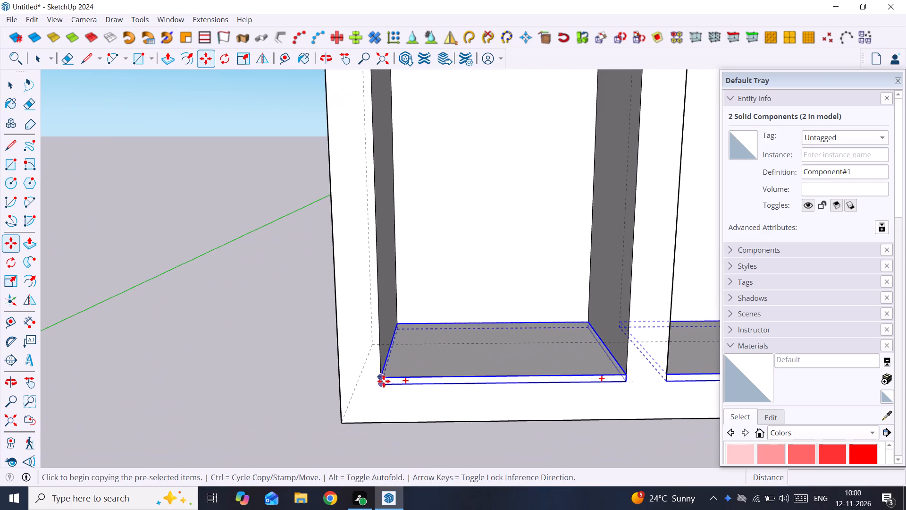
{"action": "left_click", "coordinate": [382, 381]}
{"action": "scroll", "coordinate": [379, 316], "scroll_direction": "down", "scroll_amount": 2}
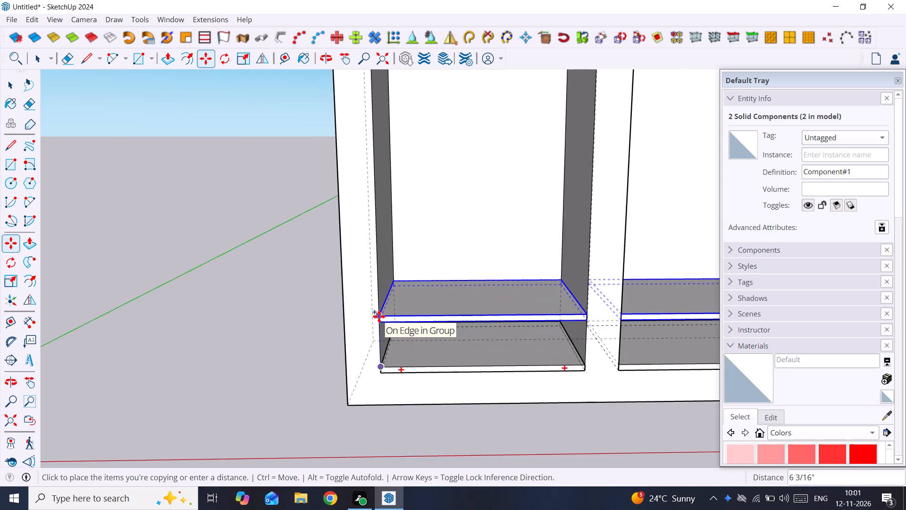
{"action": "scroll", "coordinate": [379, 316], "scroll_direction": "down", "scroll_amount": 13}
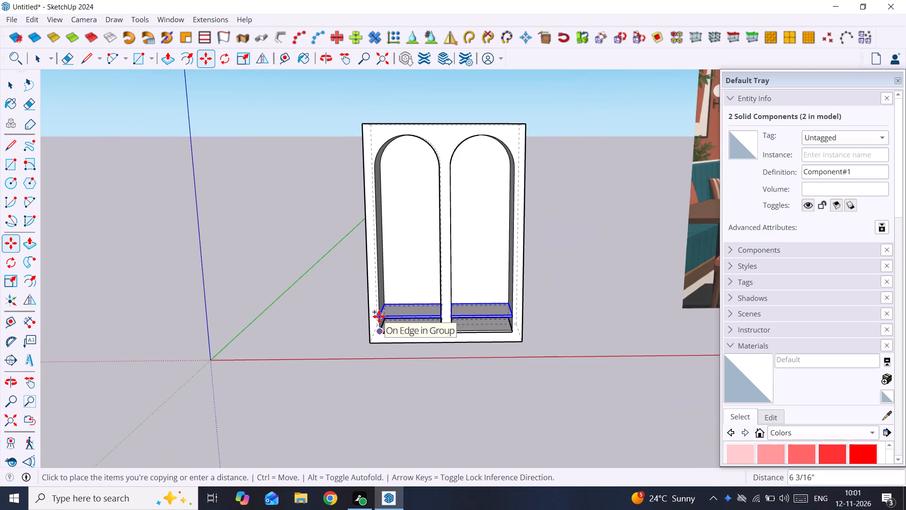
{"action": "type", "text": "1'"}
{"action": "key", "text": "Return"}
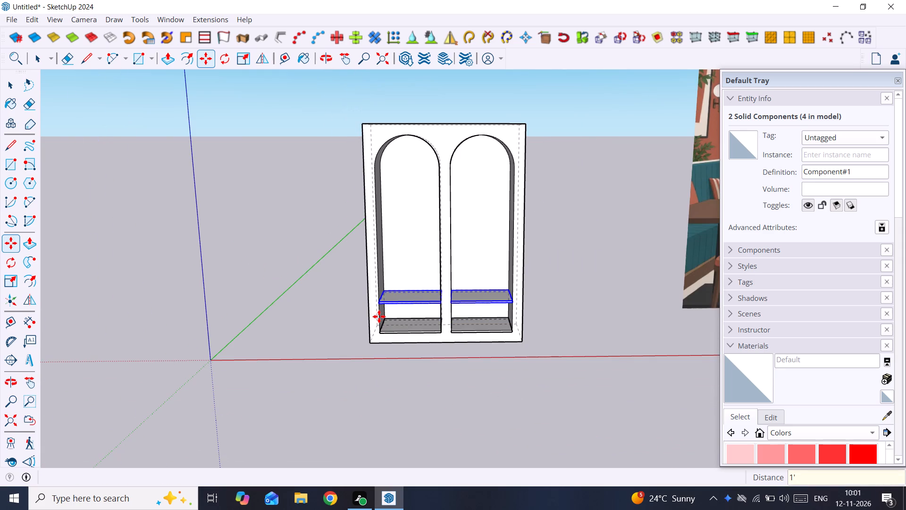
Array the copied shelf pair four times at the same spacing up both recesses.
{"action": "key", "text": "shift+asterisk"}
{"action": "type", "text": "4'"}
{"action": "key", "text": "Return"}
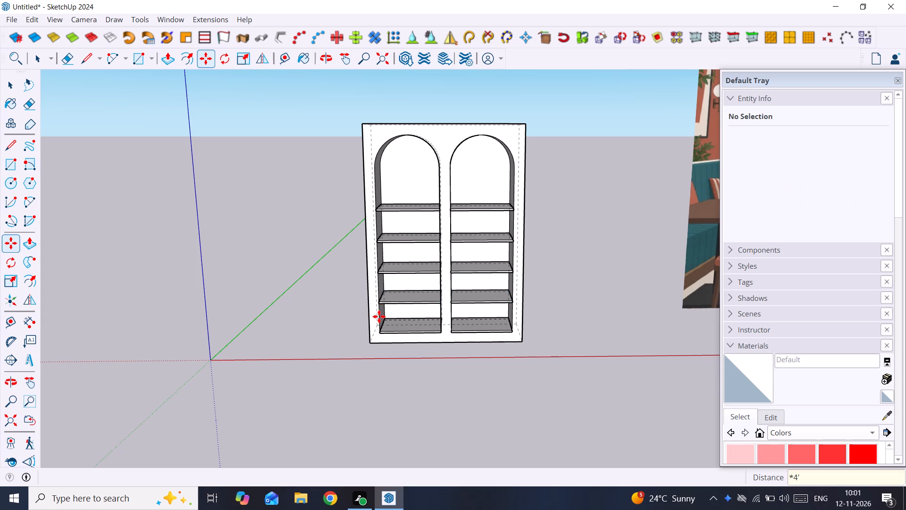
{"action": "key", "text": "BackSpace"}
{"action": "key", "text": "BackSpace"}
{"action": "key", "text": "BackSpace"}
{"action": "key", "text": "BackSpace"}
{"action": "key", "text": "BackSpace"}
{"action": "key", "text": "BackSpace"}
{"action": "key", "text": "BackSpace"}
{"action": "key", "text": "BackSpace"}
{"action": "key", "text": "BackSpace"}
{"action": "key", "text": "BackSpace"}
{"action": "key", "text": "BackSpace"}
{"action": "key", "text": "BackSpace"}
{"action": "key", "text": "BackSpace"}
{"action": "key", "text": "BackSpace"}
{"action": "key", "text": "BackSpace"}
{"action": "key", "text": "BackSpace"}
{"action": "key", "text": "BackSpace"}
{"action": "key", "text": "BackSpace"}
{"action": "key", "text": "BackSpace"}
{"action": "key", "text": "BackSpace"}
Compare the arrangement of shelves in the arched block with the bar shelving in the reference image.
{"action": "scroll", "coordinate": [380, 327], "scroll_direction": "down", "scroll_amount": 15}
{"action": "scroll", "coordinate": [380, 327], "scroll_direction": "down", "scroll_amount": 6}
{"action": "scroll", "coordinate": [406, 316], "scroll_direction": "up", "scroll_amount": 2}
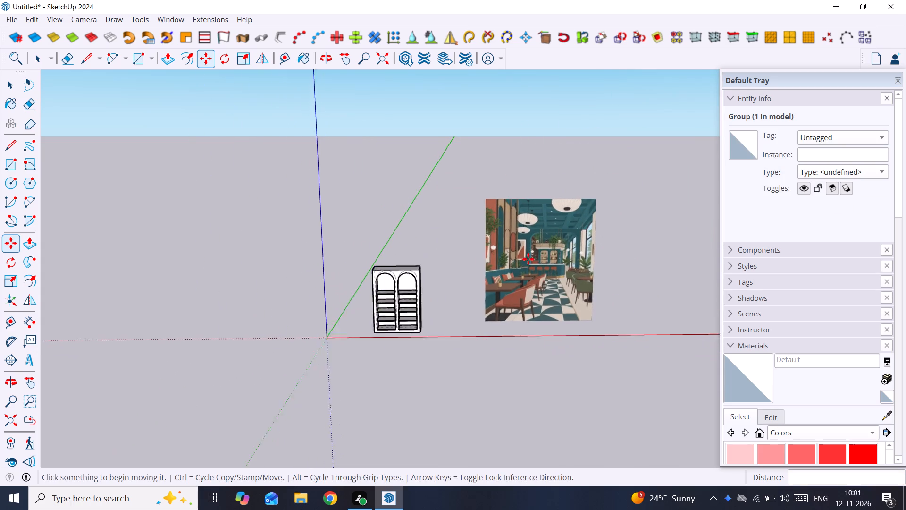
{"action": "scroll", "coordinate": [528, 259], "scroll_direction": "up", "scroll_amount": 1}
{"action": "scroll", "coordinate": [692, 244], "scroll_direction": "up", "scroll_amount": 14}
{"action": "scroll", "coordinate": [458, 285], "scroll_direction": "up", "scroll_amount": 4}
{"action": "scroll", "coordinate": [453, 288], "scroll_direction": "down", "scroll_amount": 16}
{"action": "middle_click_drag", "start_coordinate": [322, 329], "coordinate": [678, 298], "text": "shift"}
{"action": "middle_click_drag", "start_coordinate": [640, 294], "coordinate": [495, 264]}
{"action": "scroll", "coordinate": [495, 264], "scroll_direction": "up", "scroll_amount": 2, "text": "shift"}
{"action": "scroll", "coordinate": [495, 264], "scroll_direction": "up", "scroll_amount": 3}
{"action": "middle_click_drag", "start_coordinate": [492, 264], "coordinate": [498, 241]}
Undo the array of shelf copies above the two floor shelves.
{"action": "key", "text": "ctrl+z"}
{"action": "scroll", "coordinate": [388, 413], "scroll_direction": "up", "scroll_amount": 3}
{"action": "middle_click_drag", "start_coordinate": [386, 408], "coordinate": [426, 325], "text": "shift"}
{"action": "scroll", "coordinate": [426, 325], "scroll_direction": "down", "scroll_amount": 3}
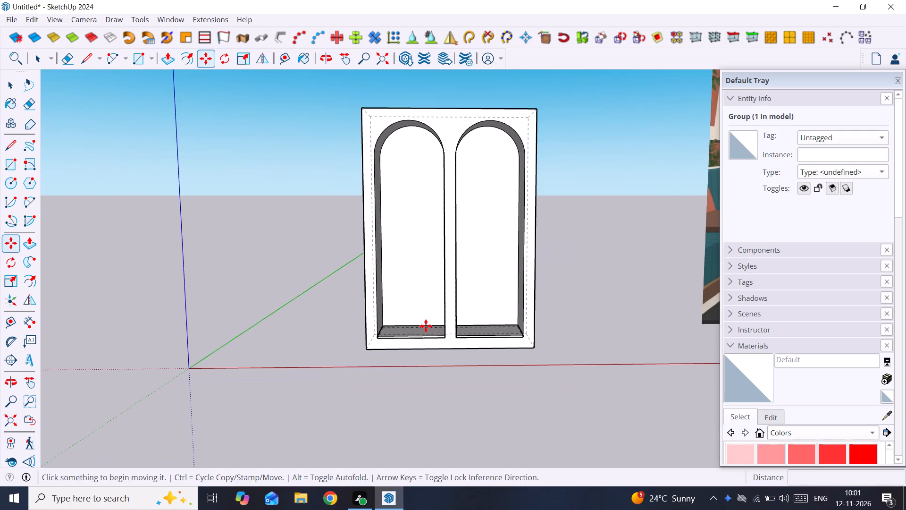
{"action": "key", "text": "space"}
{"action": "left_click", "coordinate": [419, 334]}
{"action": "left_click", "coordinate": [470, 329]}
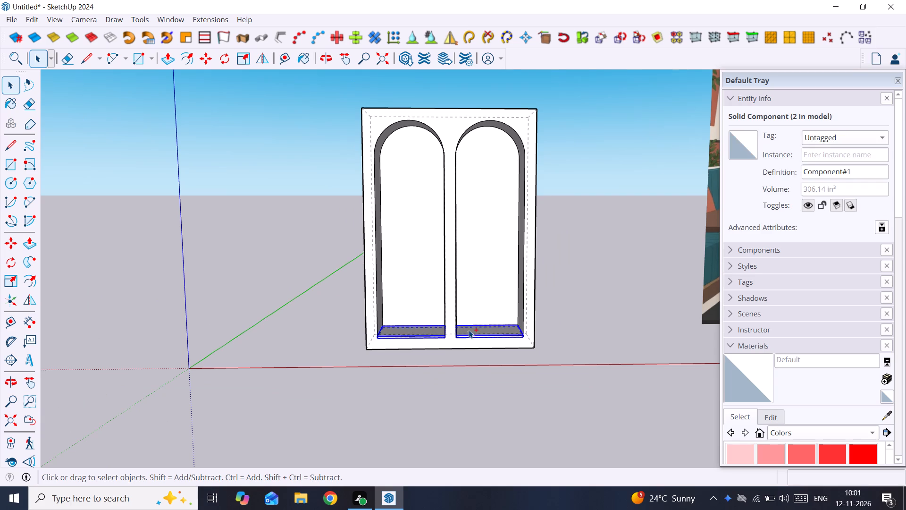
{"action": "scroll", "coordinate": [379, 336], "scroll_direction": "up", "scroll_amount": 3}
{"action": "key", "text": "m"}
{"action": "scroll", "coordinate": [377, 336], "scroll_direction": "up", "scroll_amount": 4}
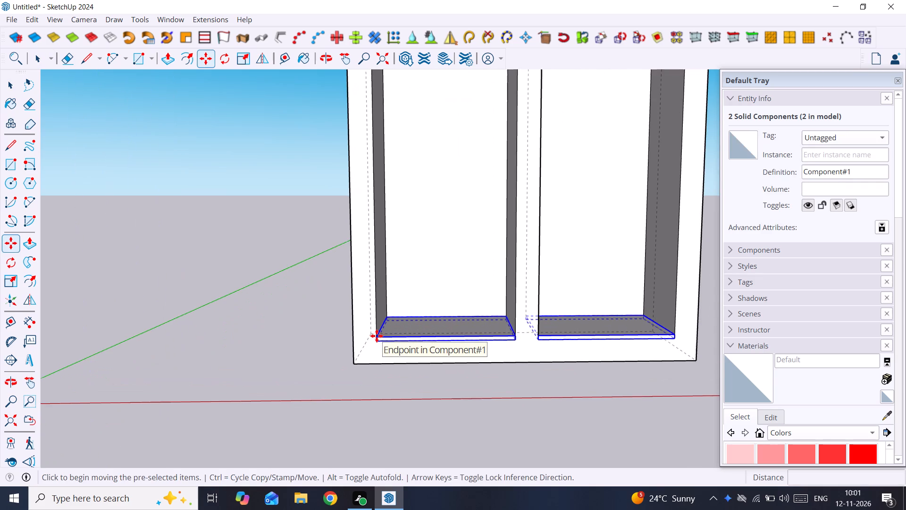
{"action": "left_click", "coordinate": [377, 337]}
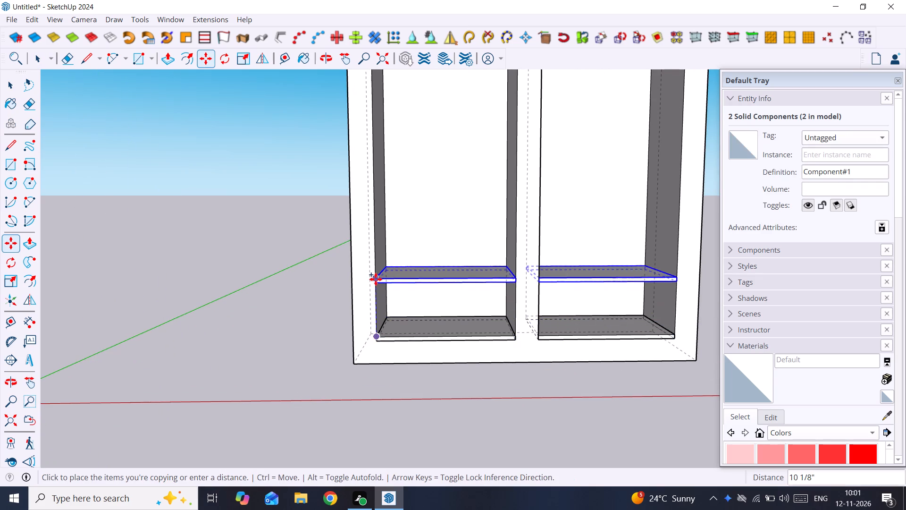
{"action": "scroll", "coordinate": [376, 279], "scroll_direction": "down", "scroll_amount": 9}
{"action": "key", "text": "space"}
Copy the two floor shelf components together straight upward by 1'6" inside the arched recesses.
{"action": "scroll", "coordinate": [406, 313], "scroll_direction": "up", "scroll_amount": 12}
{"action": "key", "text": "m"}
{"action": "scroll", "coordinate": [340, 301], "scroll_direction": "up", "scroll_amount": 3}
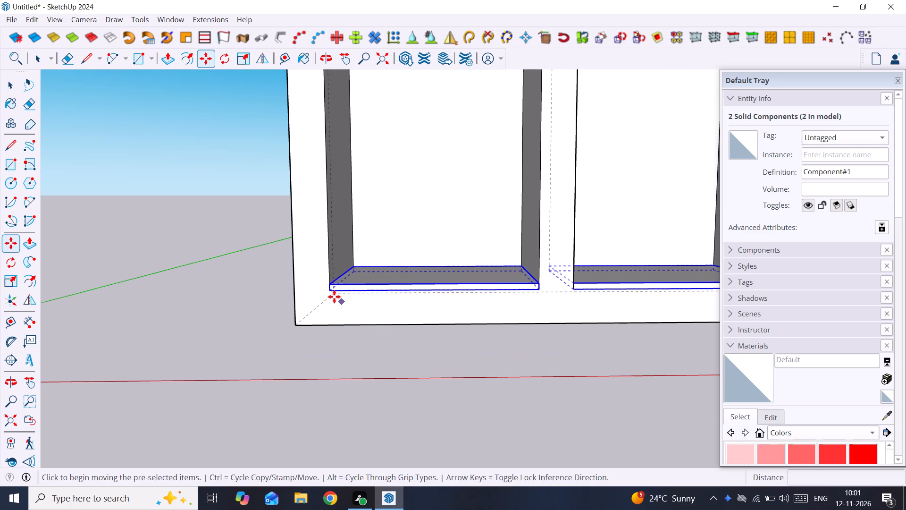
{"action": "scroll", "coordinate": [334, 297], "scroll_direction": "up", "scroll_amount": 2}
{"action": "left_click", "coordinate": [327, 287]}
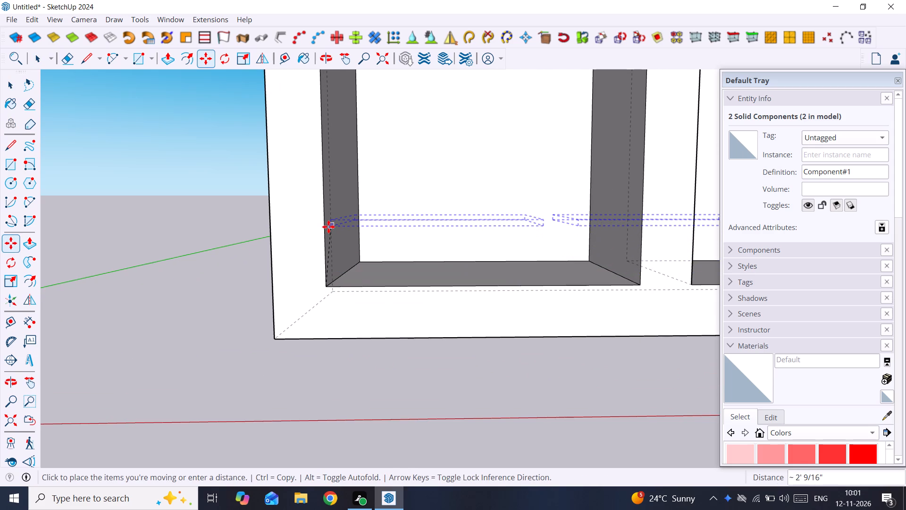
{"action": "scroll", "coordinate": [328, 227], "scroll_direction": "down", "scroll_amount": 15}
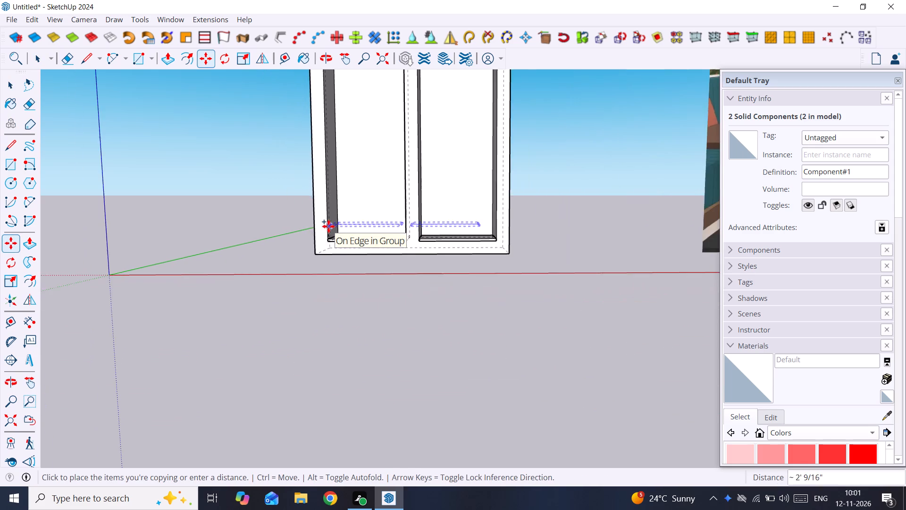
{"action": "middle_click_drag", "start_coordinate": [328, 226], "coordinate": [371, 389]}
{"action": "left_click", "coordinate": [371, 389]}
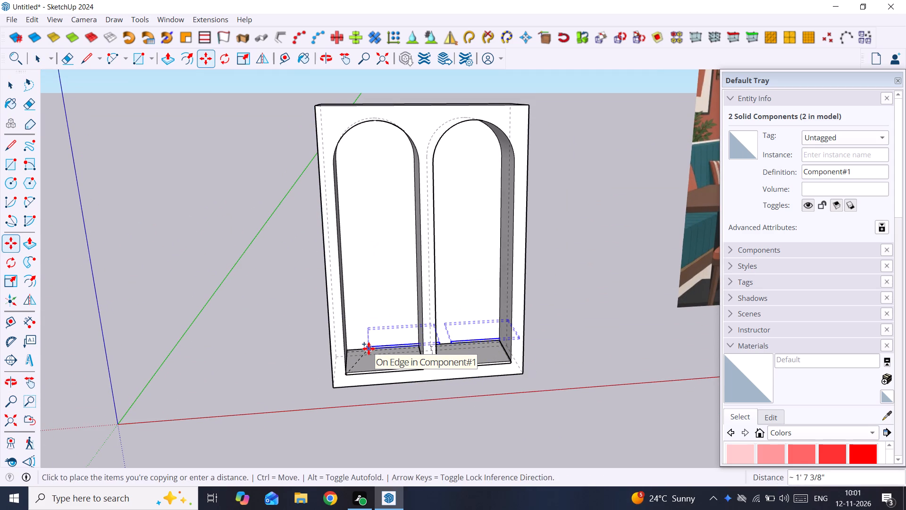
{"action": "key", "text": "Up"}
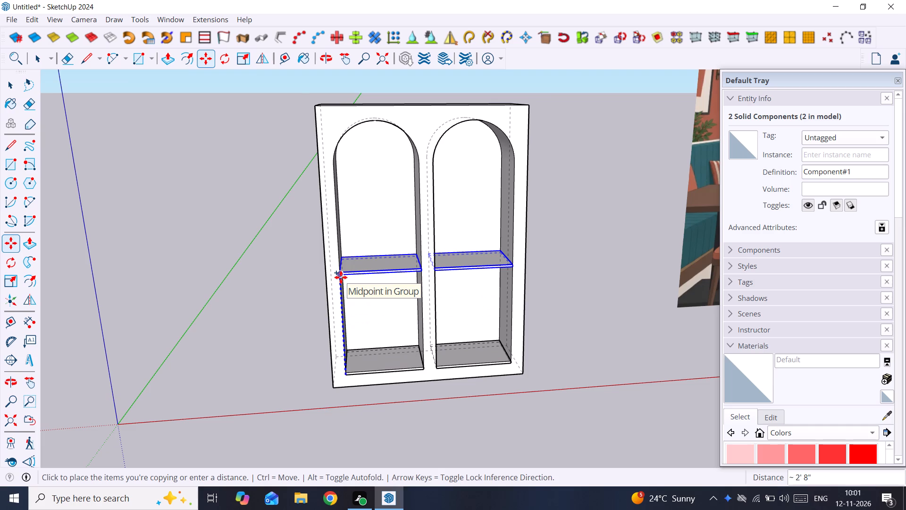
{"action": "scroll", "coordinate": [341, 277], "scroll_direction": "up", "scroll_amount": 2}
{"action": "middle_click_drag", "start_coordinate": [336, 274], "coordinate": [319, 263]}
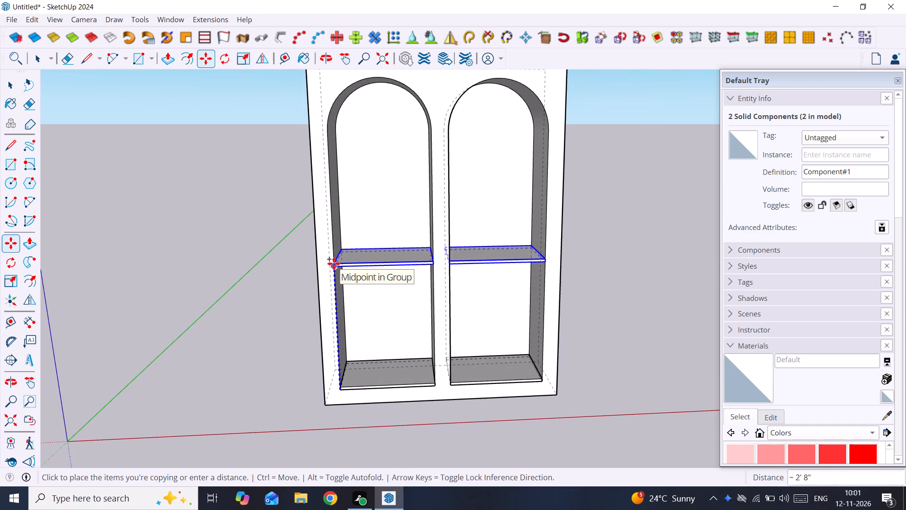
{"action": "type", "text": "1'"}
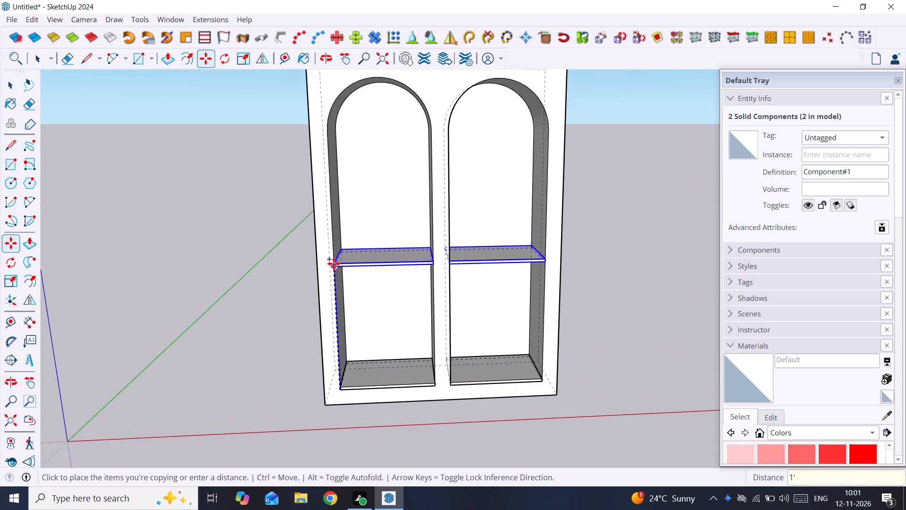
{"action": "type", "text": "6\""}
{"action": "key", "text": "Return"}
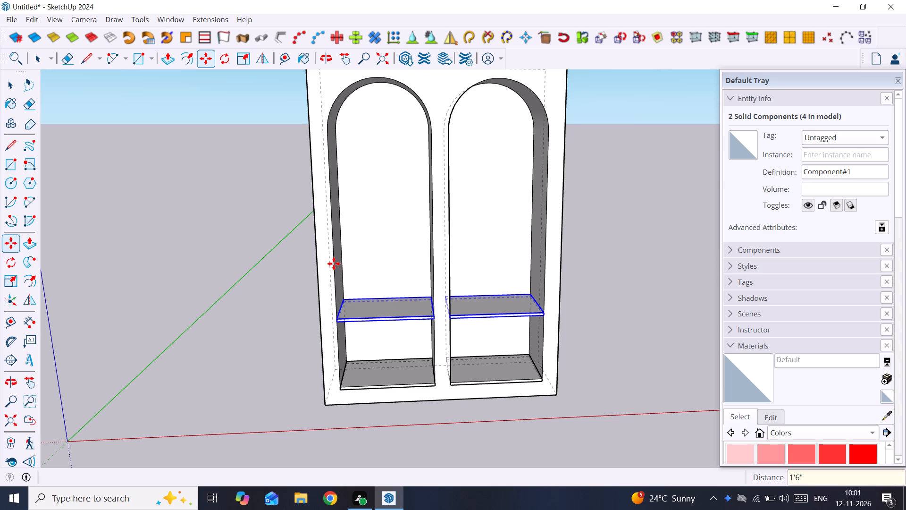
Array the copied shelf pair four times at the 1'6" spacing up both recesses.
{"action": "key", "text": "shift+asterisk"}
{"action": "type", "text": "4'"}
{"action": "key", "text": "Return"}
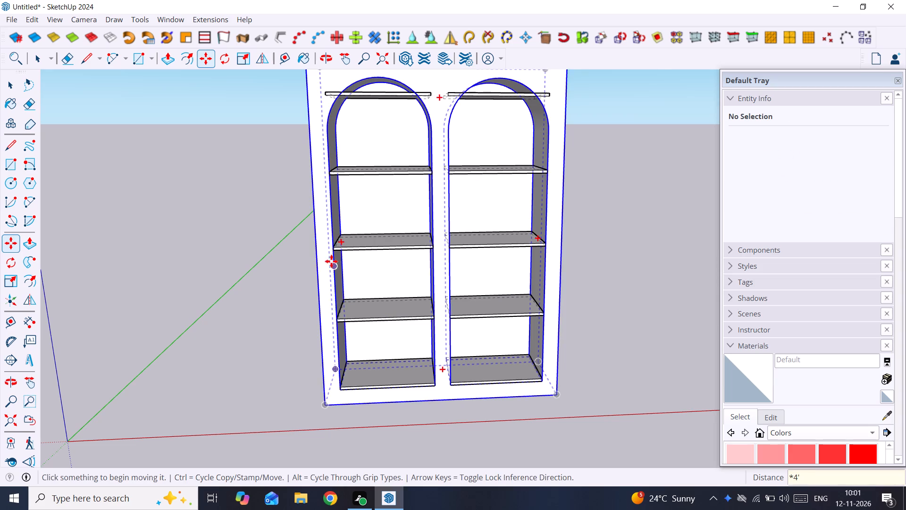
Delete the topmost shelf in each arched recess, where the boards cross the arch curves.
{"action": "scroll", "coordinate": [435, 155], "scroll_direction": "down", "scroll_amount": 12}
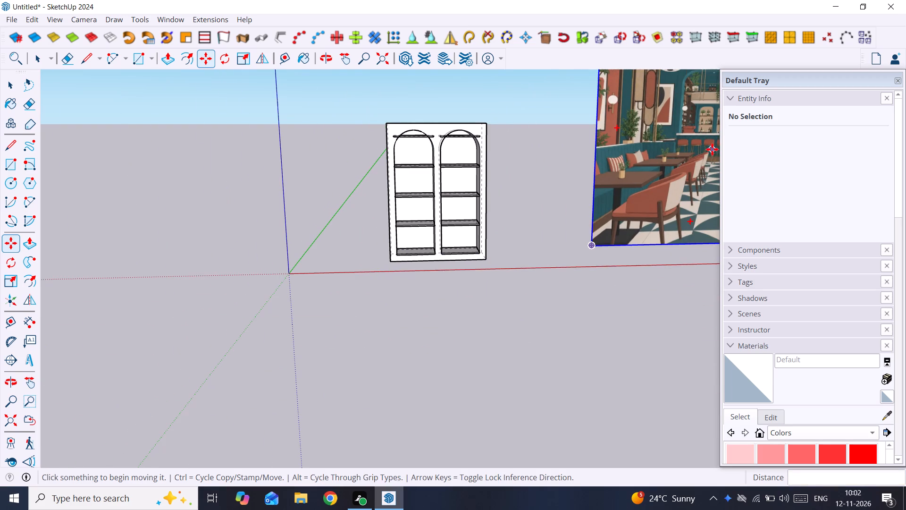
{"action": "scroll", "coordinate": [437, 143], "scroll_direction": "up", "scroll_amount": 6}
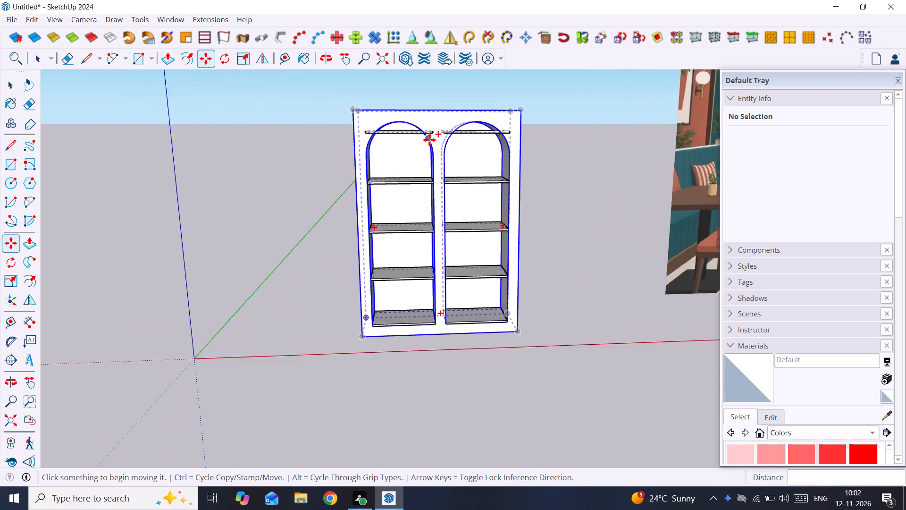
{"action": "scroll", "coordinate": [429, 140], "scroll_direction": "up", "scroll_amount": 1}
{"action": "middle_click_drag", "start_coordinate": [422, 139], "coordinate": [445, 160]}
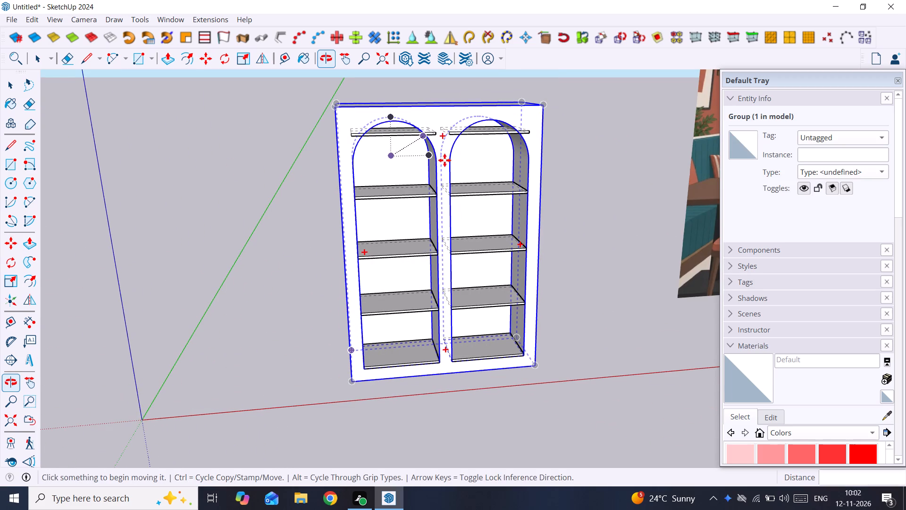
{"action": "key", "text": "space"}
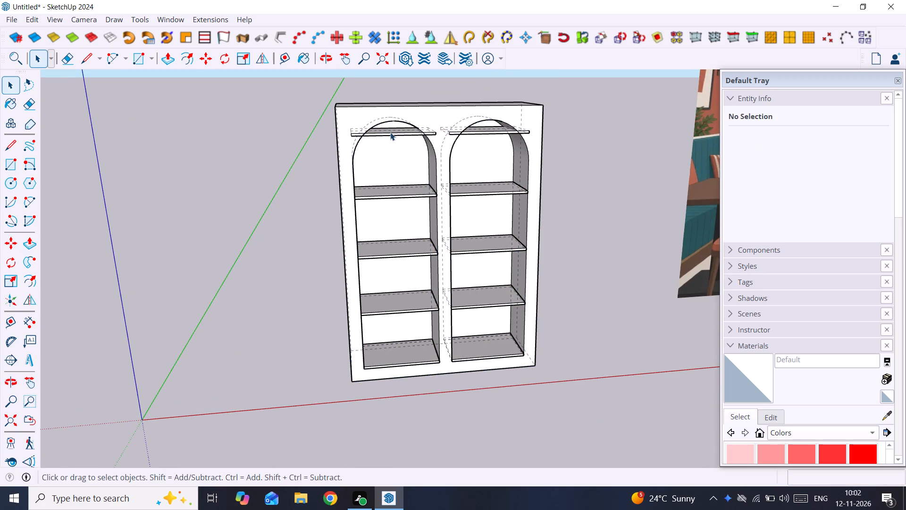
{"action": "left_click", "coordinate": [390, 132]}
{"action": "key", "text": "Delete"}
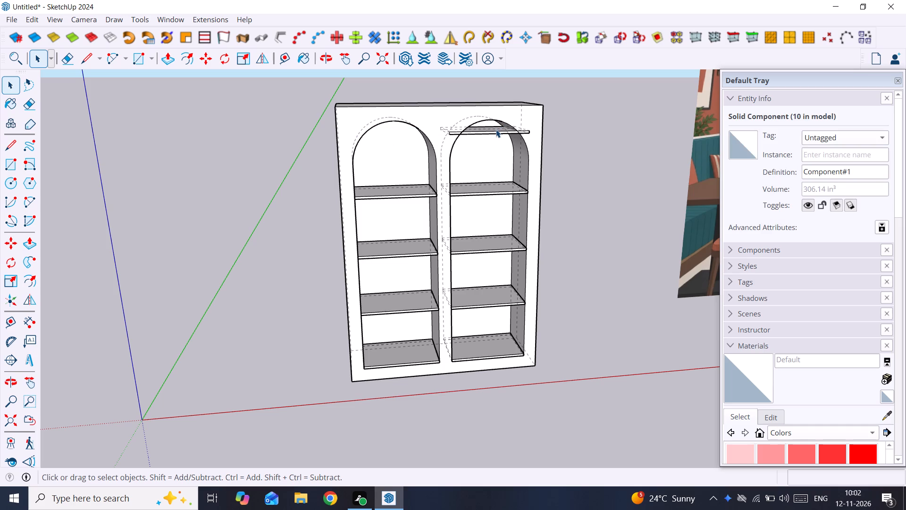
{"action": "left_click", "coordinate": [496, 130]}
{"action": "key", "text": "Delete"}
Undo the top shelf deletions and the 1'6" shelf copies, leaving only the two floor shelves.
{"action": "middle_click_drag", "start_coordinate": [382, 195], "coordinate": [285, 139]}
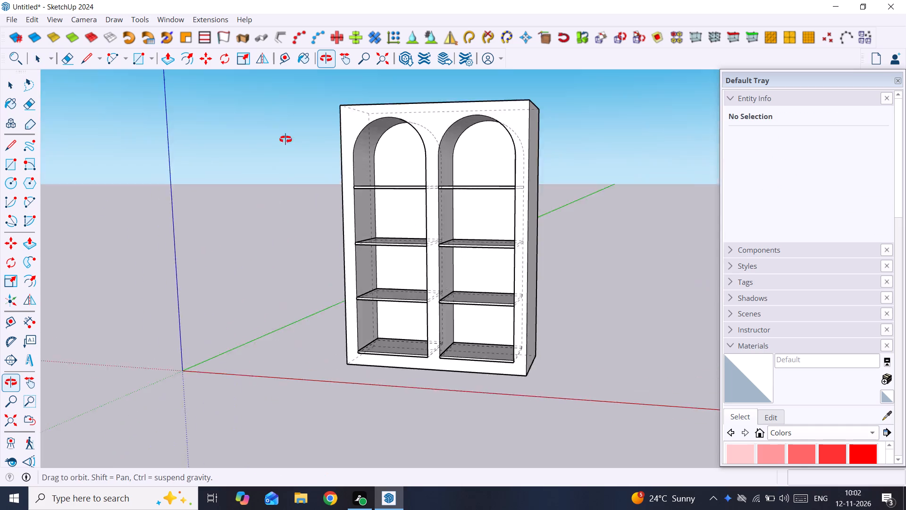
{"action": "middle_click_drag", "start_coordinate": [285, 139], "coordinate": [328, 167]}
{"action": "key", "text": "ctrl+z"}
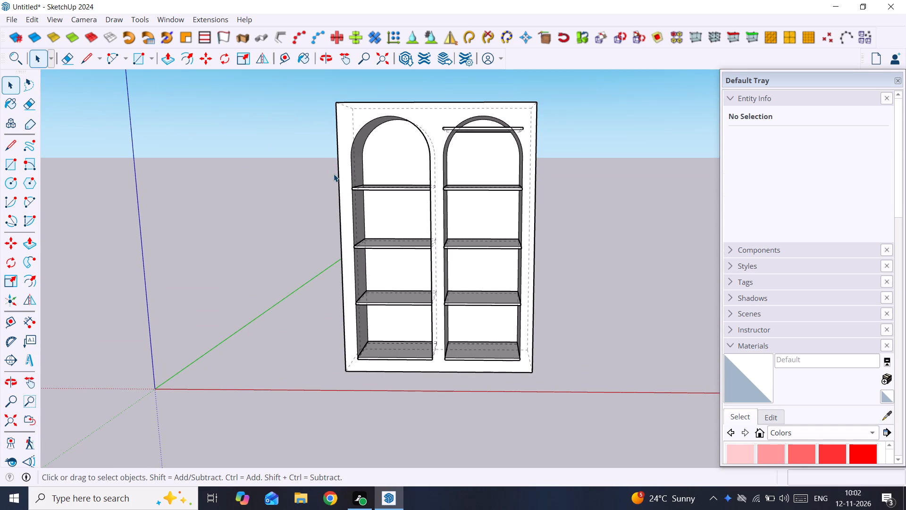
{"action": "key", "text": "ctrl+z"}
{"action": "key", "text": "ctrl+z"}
Copy the two floor shelf components together straight upward by 1'3" inside the arched recesses.
{"action": "scroll", "coordinate": [368, 219], "scroll_direction": "down", "scroll_amount": 2}
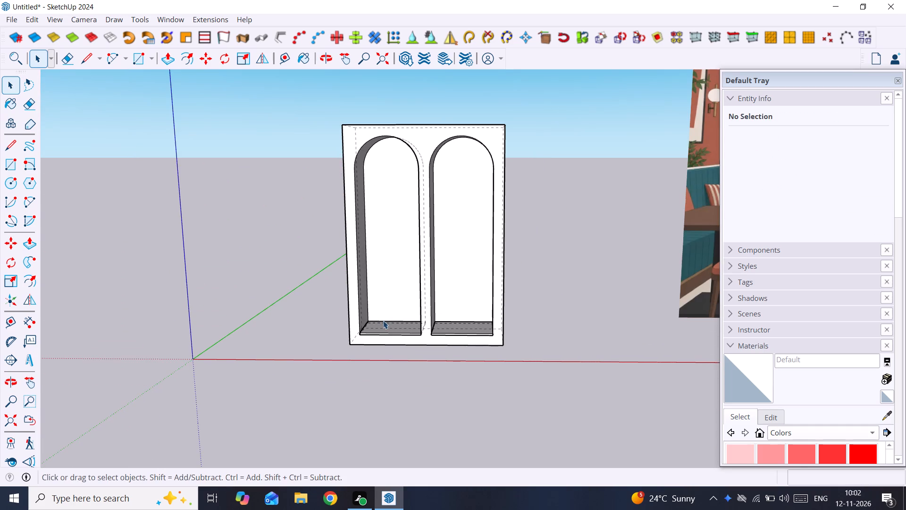
{"action": "left_click", "coordinate": [383, 321]}
{"action": "left_click", "coordinate": [450, 332], "text": "shift"}
{"action": "scroll", "coordinate": [332, 324], "scroll_direction": "up", "scroll_amount": 2}
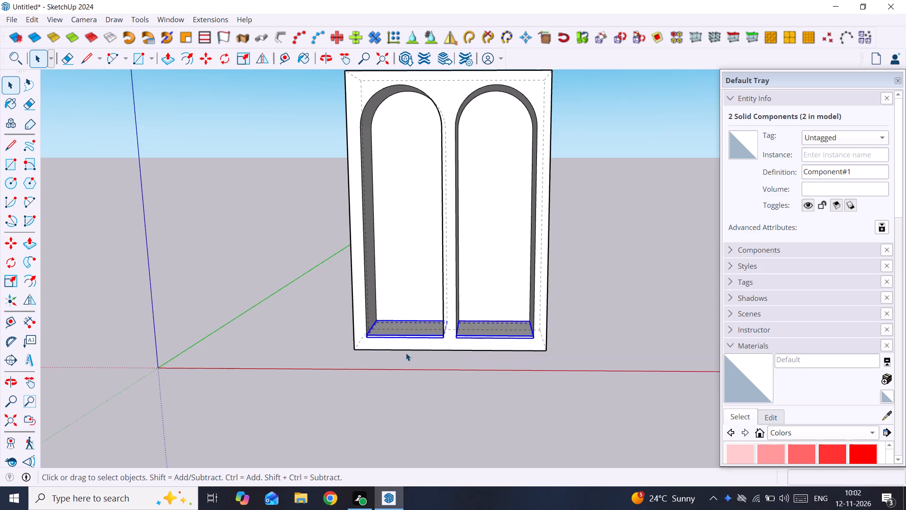
{"action": "scroll", "coordinate": [406, 354], "scroll_direction": "up", "scroll_amount": 5}
{"action": "scroll", "coordinate": [370, 334], "scroll_direction": "up", "scroll_amount": 2}
{"action": "key", "text": "m"}
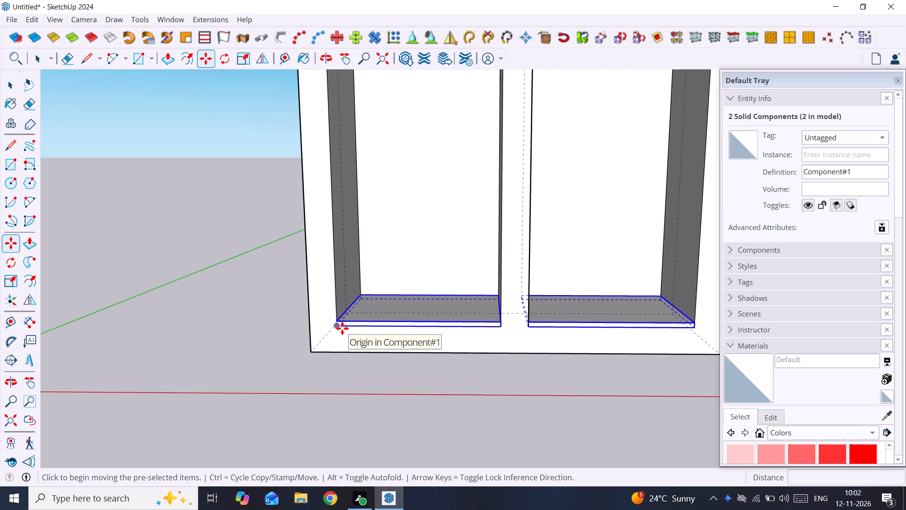
{"action": "scroll", "coordinate": [342, 328], "scroll_direction": "up", "scroll_amount": 9}
{"action": "left_click", "coordinate": [335, 325]}
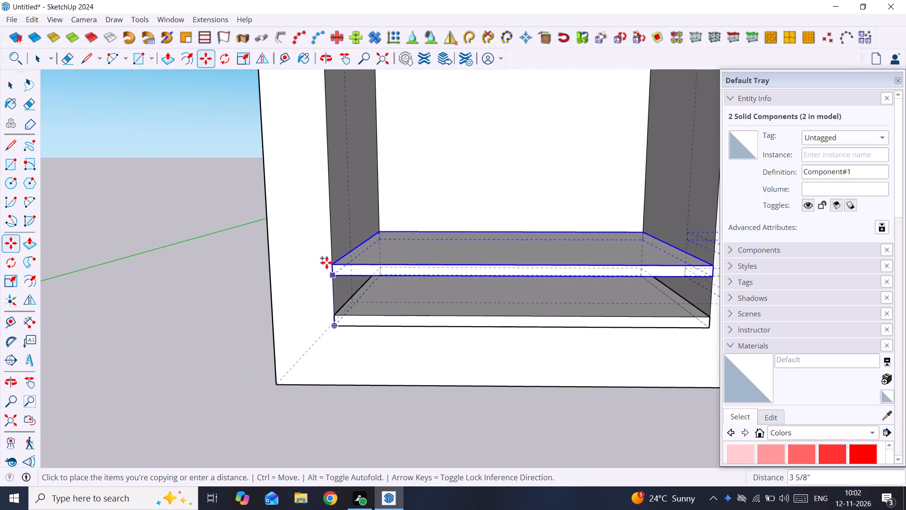
{"action": "scroll", "coordinate": [313, 229], "scroll_direction": "down", "scroll_amount": 20}
{"action": "scroll", "coordinate": [318, 229], "scroll_direction": "down", "scroll_amount": 5}
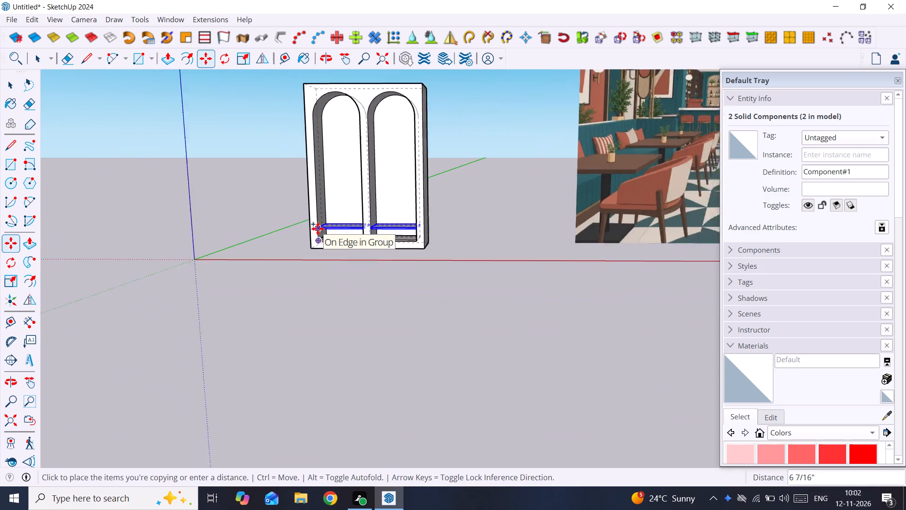
{"action": "scroll", "coordinate": [319, 230], "scroll_direction": "down", "scroll_amount": 1}
{"action": "middle_click_drag", "start_coordinate": [321, 237], "coordinate": [438, 319]}
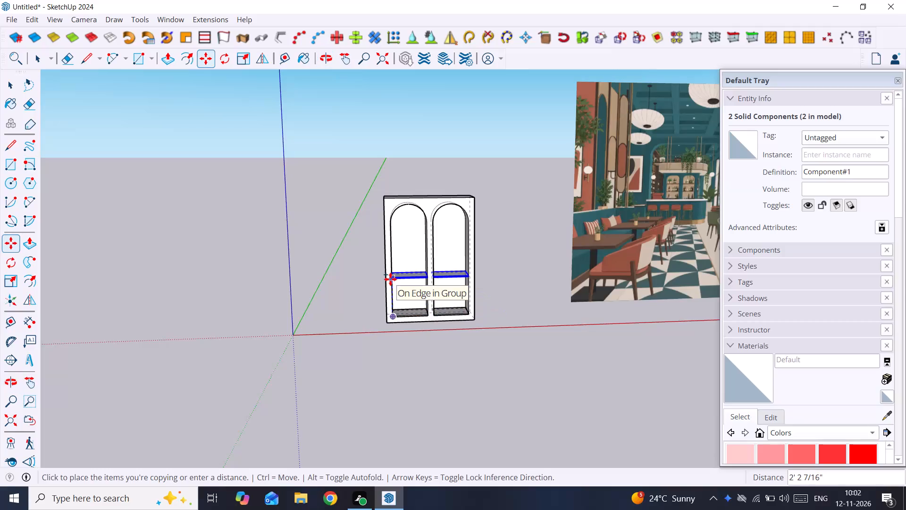
{"action": "key", "text": "Up"}
{"action": "type", "text": "1'"}
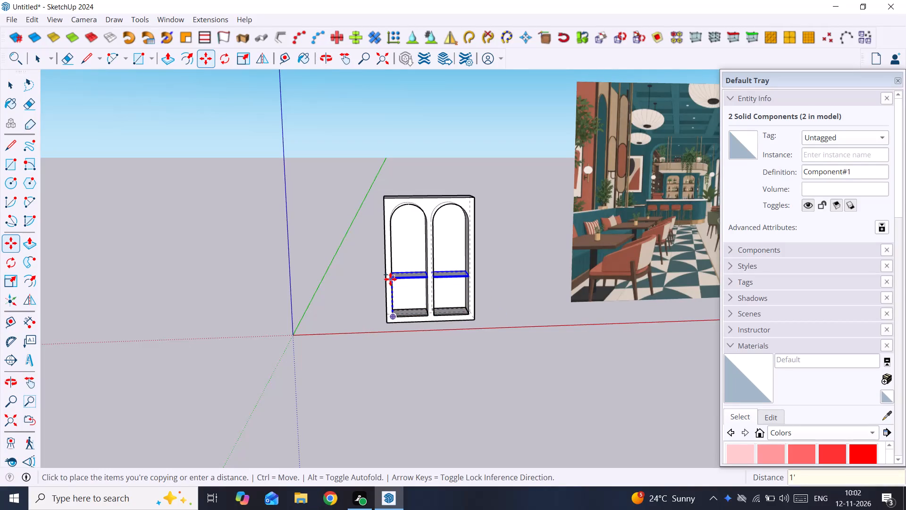
{"action": "type", "text": "3\""}
{"action": "key", "text": "Return"}
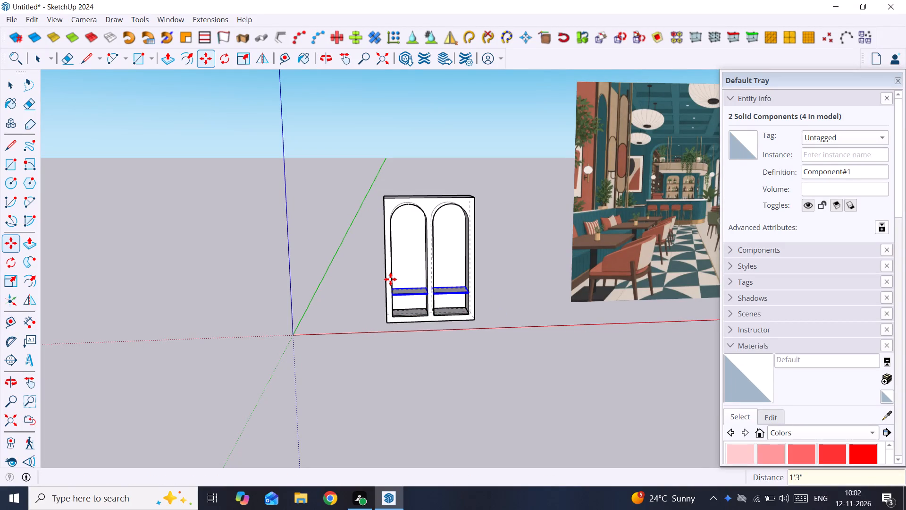
Array the copied shelf pair four times at the 1'3" spacing up both recesses.
{"action": "key", "text": "shift+asterisk"}
{"action": "key", "text": "4"}
{"action": "key", "text": "Return"}
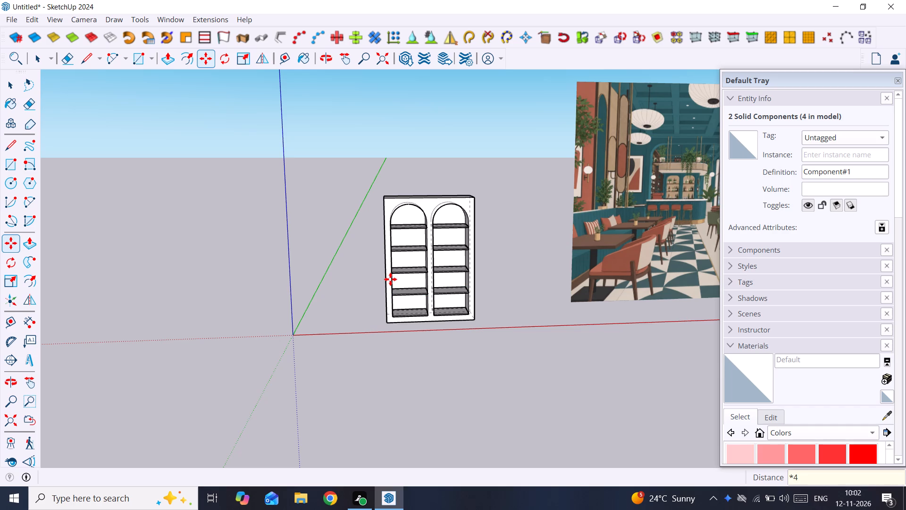
{"action": "key", "text": "space"}
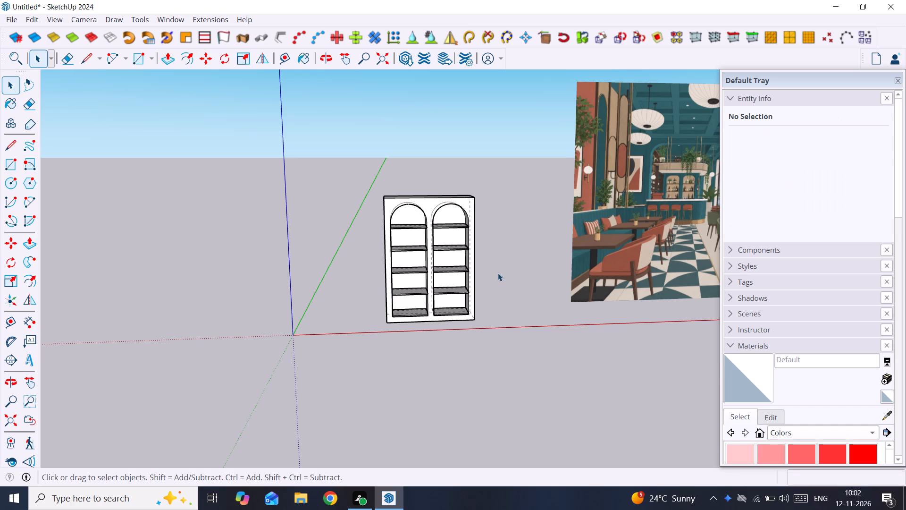
Examine the shelf arrangement inside the arched block from both sides and the front.
{"action": "left_click", "coordinate": [510, 272]}
{"action": "scroll", "coordinate": [421, 238], "scroll_direction": "up", "scroll_amount": 4}
{"action": "middle_click_drag", "start_coordinate": [369, 237], "coordinate": [207, 250]}
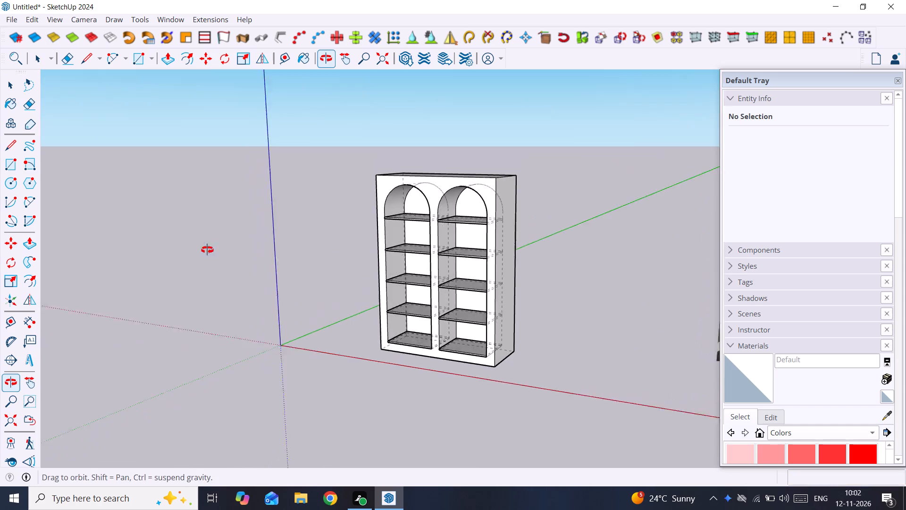
{"action": "middle_click_drag", "start_coordinate": [207, 250], "coordinate": [483, 274]}
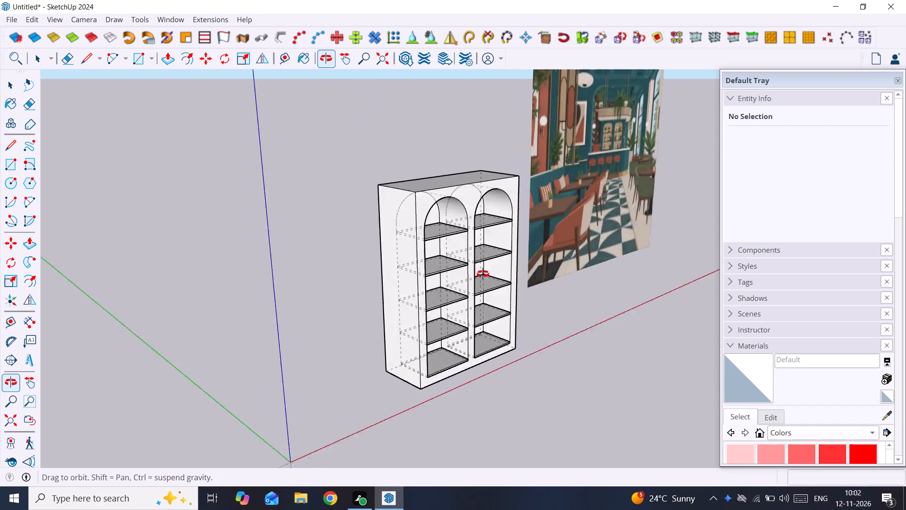
{"action": "middle_click_drag", "start_coordinate": [483, 274], "coordinate": [316, 285]}
{"action": "left_click", "coordinate": [318, 280]}
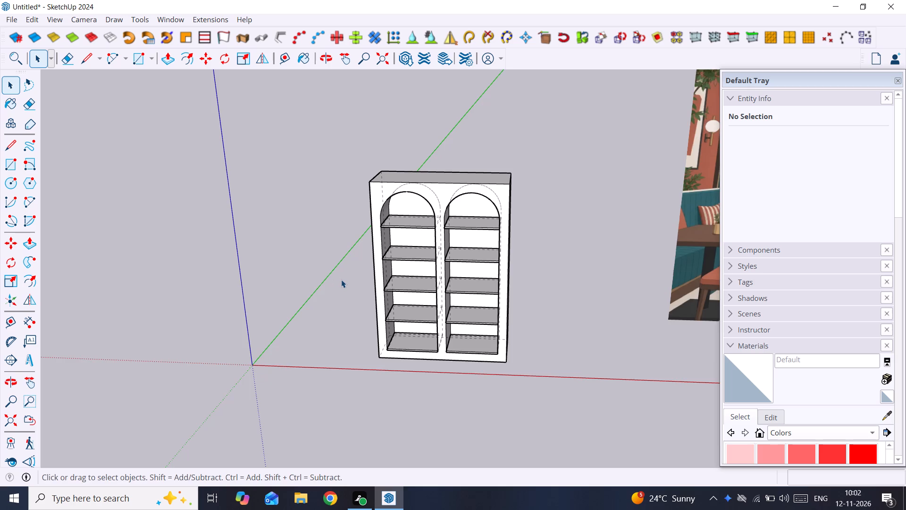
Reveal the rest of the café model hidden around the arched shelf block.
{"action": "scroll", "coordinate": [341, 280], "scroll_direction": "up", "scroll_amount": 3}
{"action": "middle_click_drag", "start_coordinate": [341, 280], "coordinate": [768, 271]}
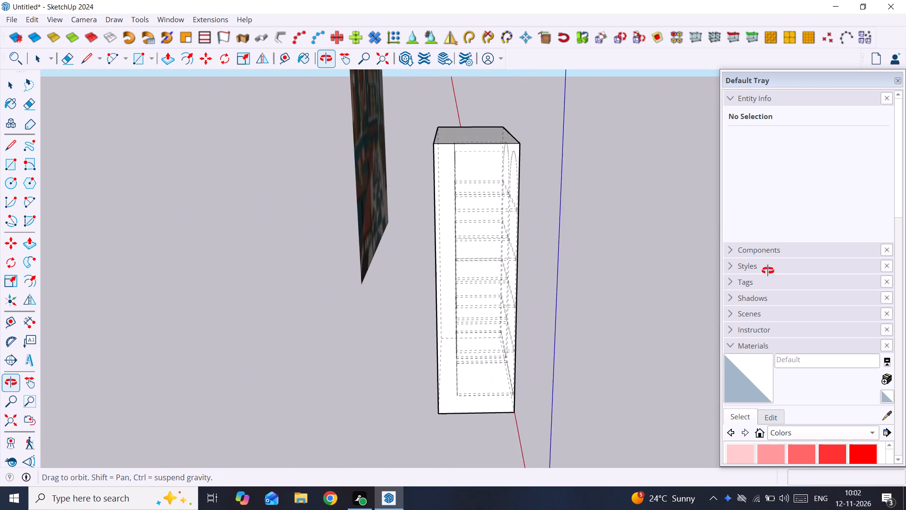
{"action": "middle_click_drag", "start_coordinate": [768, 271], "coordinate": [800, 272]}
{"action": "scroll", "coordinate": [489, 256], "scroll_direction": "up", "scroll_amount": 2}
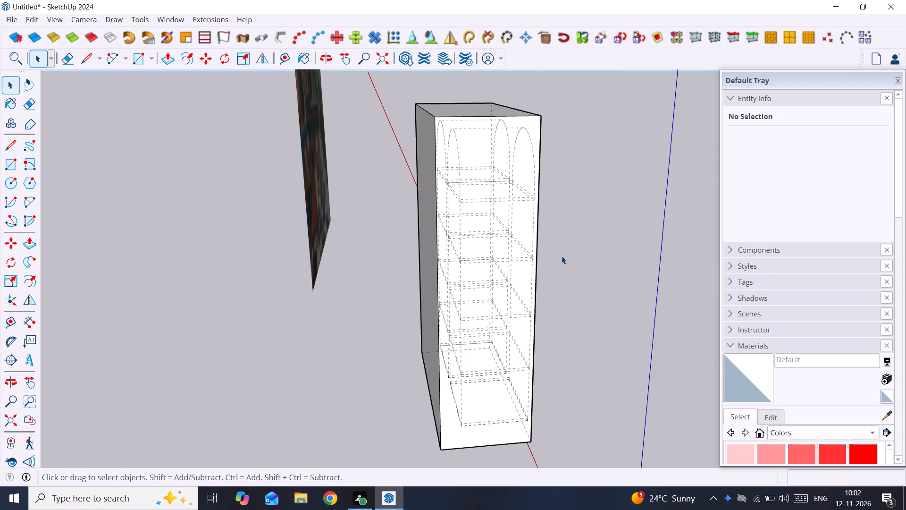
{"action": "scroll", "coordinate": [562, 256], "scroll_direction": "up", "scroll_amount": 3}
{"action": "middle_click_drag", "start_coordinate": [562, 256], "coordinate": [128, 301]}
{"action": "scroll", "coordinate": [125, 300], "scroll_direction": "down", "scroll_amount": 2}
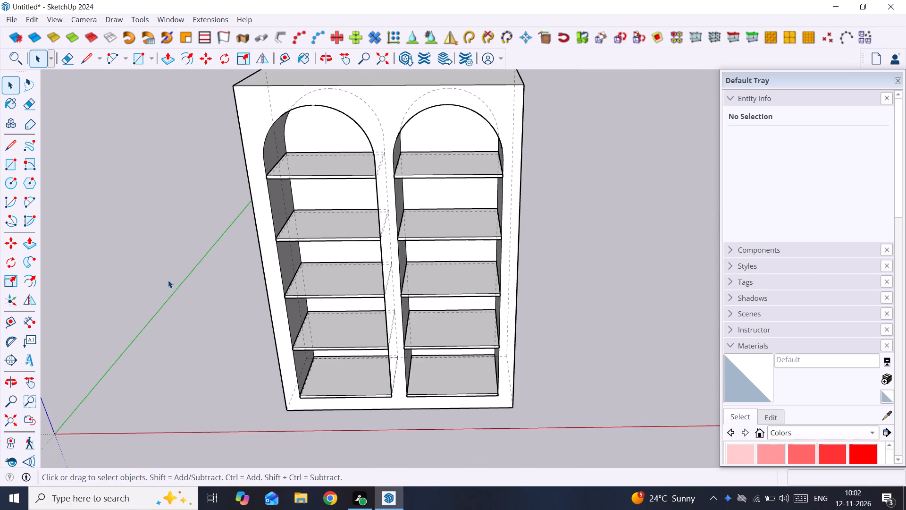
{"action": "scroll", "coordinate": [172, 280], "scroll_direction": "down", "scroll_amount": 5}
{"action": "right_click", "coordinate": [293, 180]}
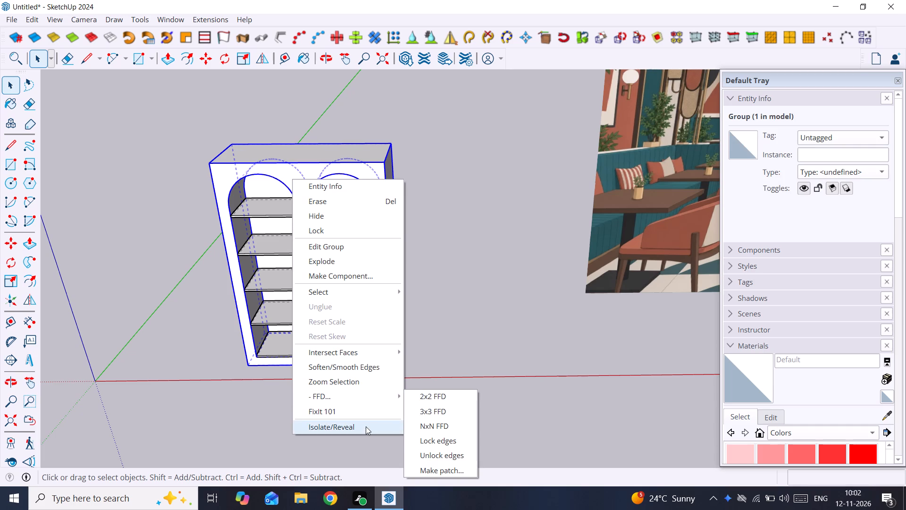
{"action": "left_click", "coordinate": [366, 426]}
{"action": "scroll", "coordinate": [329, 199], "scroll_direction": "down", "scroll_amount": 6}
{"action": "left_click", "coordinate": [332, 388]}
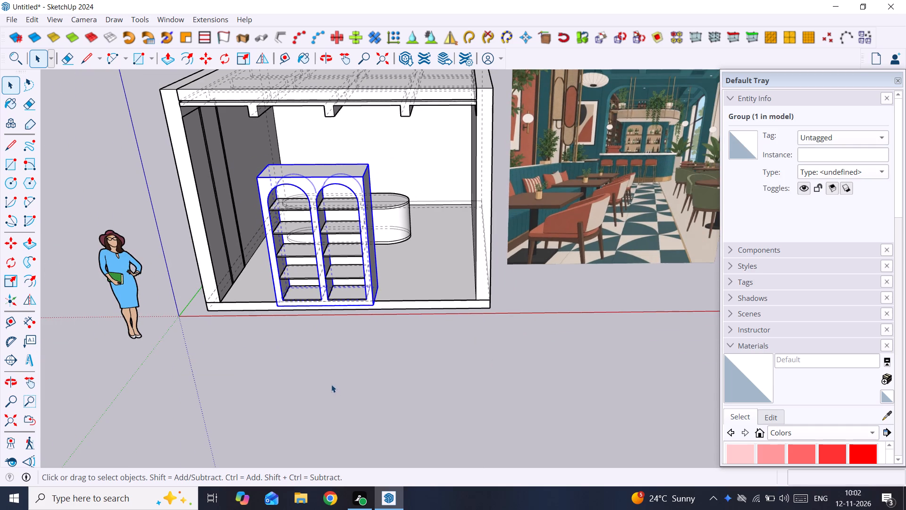
Examine the café room with the shelf block from the side and the front.
{"action": "scroll", "coordinate": [331, 378], "scroll_direction": "down", "scroll_amount": 10}
{"action": "scroll", "coordinate": [323, 269], "scroll_direction": "up", "scroll_amount": 1}
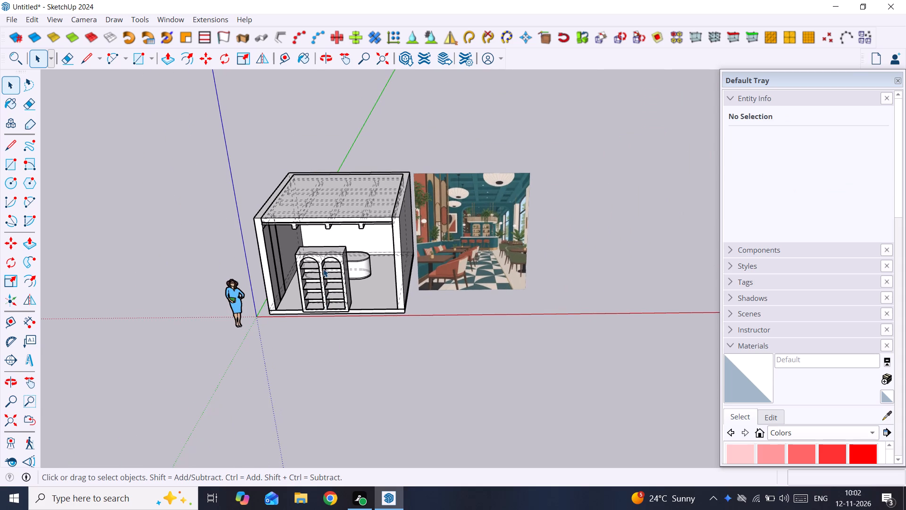
{"action": "middle_click_drag", "start_coordinate": [325, 265], "coordinate": [718, 164]}
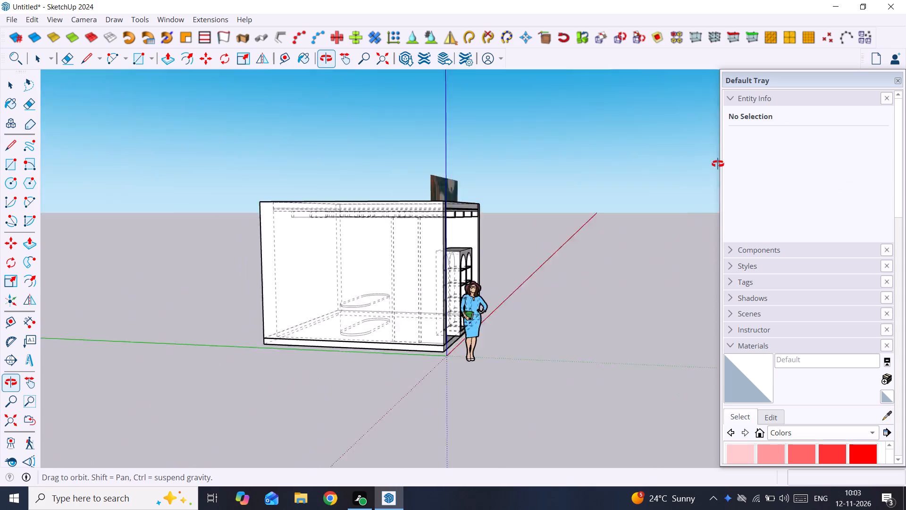
{"action": "middle_click_drag", "start_coordinate": [718, 164], "coordinate": [336, 219]}
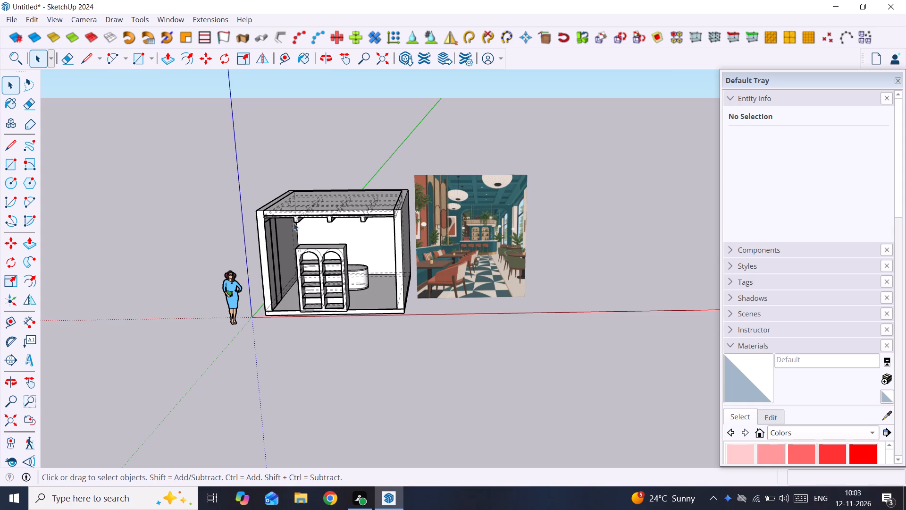
{"action": "scroll", "coordinate": [291, 194], "scroll_direction": "up", "scroll_amount": 1}
{"action": "scroll", "coordinate": [398, 251], "scroll_direction": "up", "scroll_amount": 5}
{"action": "scroll", "coordinate": [430, 253], "scroll_direction": "down", "scroll_amount": 4}
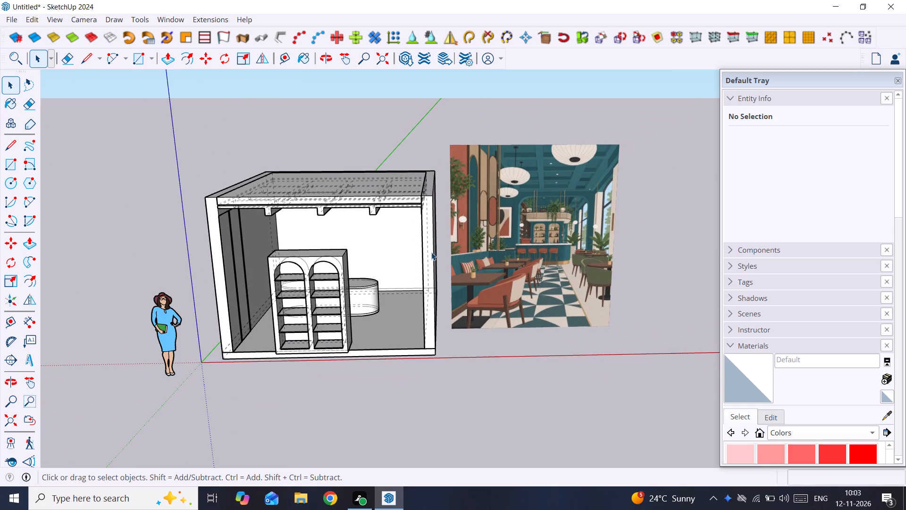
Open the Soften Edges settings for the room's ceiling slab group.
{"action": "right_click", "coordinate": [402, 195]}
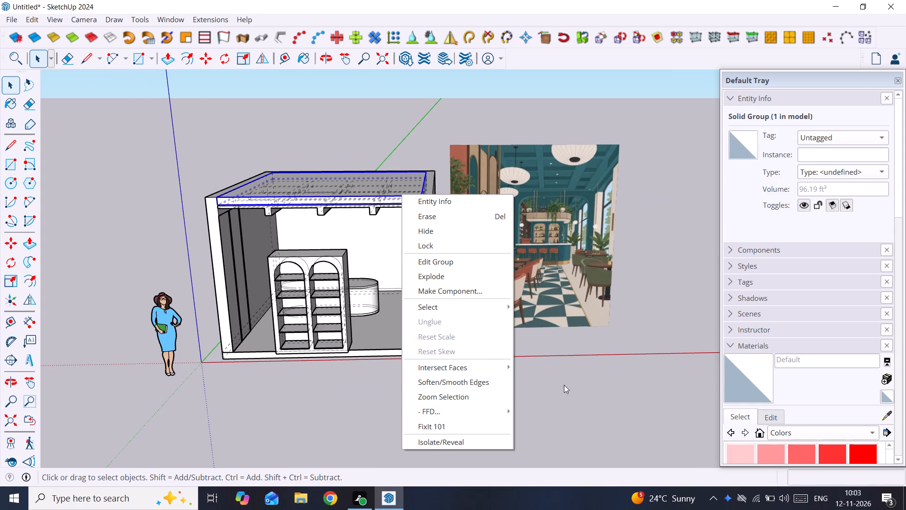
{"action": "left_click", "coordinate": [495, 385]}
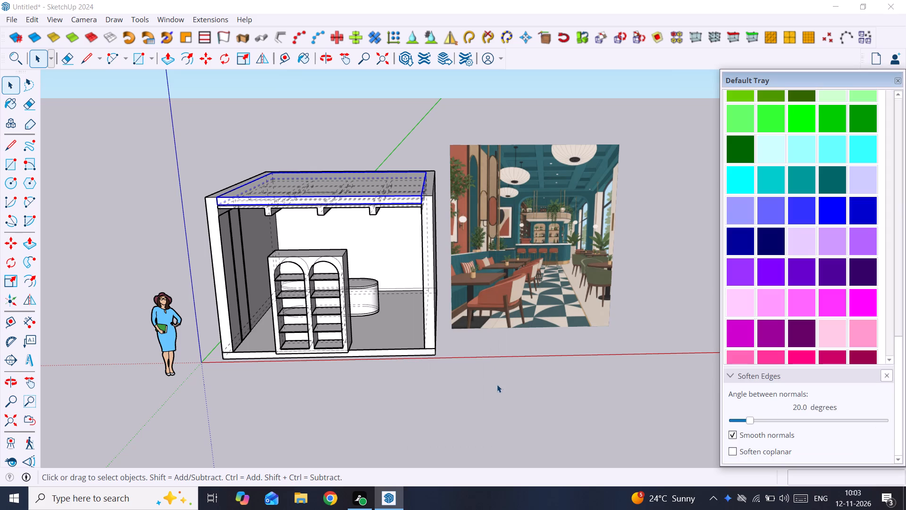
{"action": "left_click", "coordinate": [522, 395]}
Examine the shelf block beneath the ceiling beams and compare the room with the reference image.
{"action": "scroll", "coordinate": [522, 395], "scroll_direction": "down", "scroll_amount": 3}
{"action": "scroll", "coordinate": [386, 308], "scroll_direction": "down", "scroll_amount": 4}
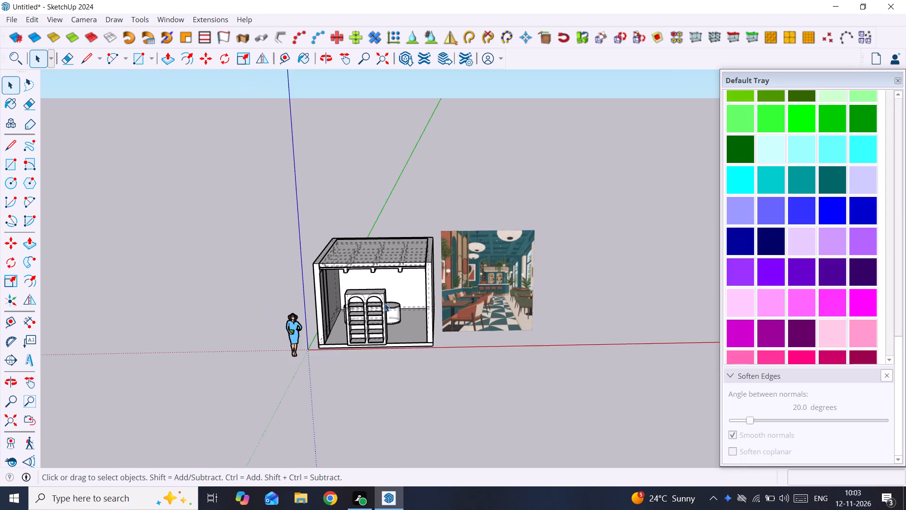
{"action": "scroll", "coordinate": [385, 303], "scroll_direction": "down", "scroll_amount": 4}
{"action": "scroll", "coordinate": [385, 303], "scroll_direction": "up", "scroll_amount": 15}
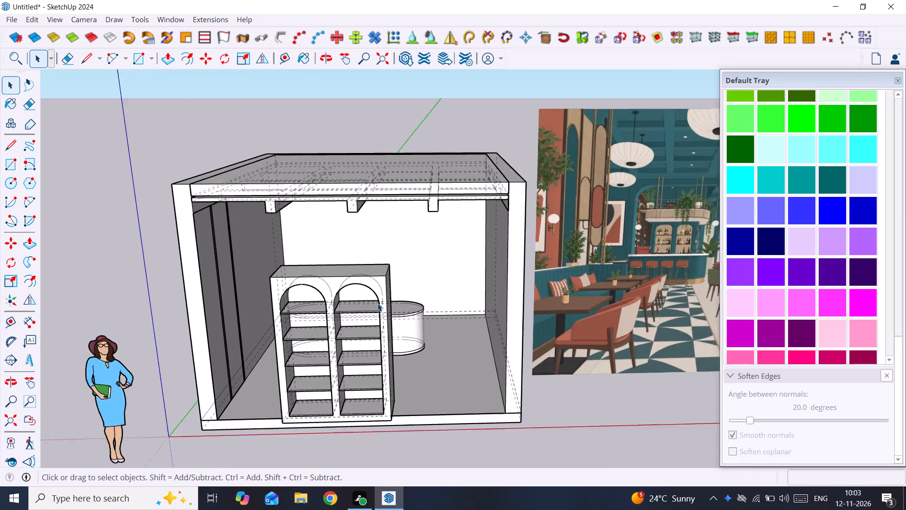
{"action": "middle_click_drag", "start_coordinate": [377, 289], "coordinate": [417, 190]}
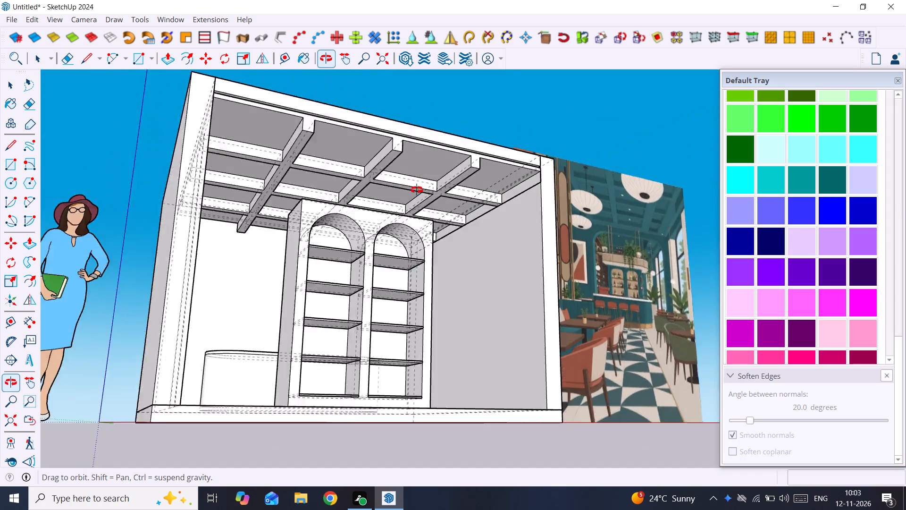
{"action": "middle_click_drag", "start_coordinate": [417, 190], "coordinate": [358, 210]}
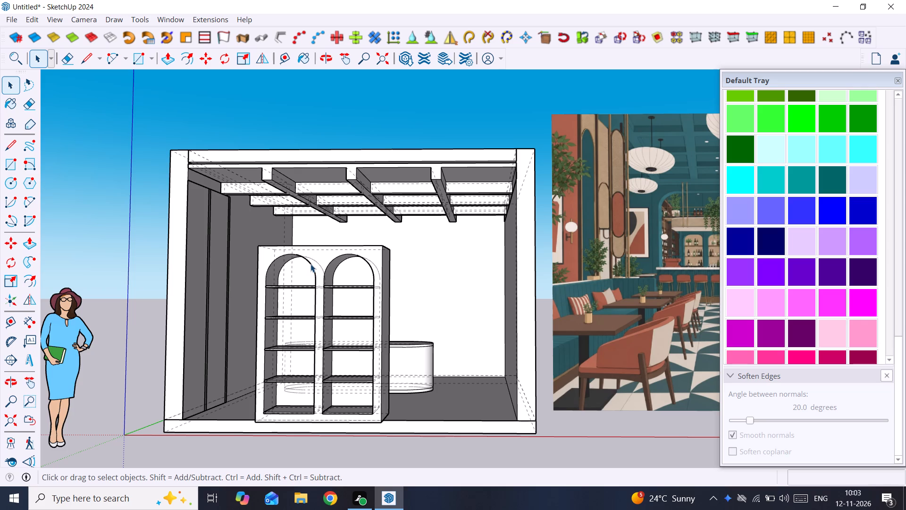
Undo the room reveal, the shelf array and the shelf copies inside the arched block.
{"action": "key", "text": "ctrl+z"}
{"action": "left_click", "coordinate": [310, 264]}
{"action": "key", "text": "ctrl+z"}
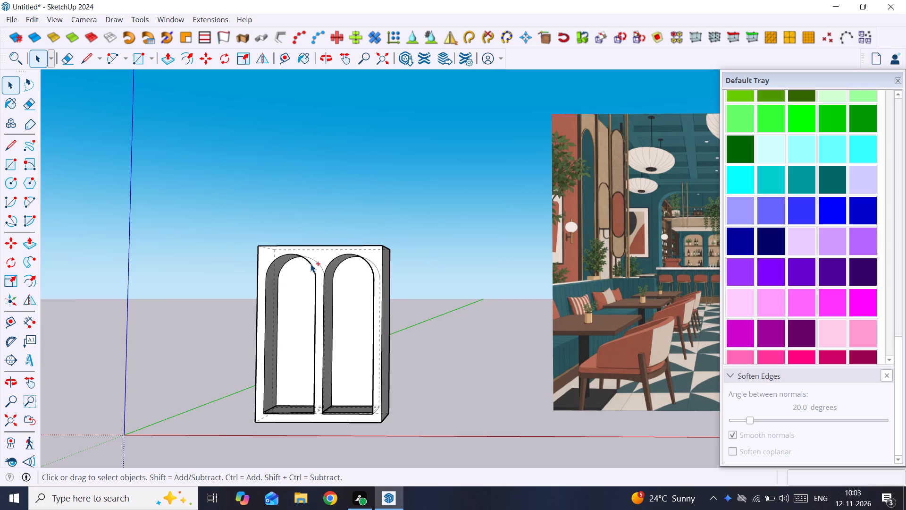
{"action": "key", "text": "ctrl+z"}
{"action": "key", "text": "ctrl+z"}
{"action": "double_click", "coordinate": [310, 264], "text": "ctrl"}
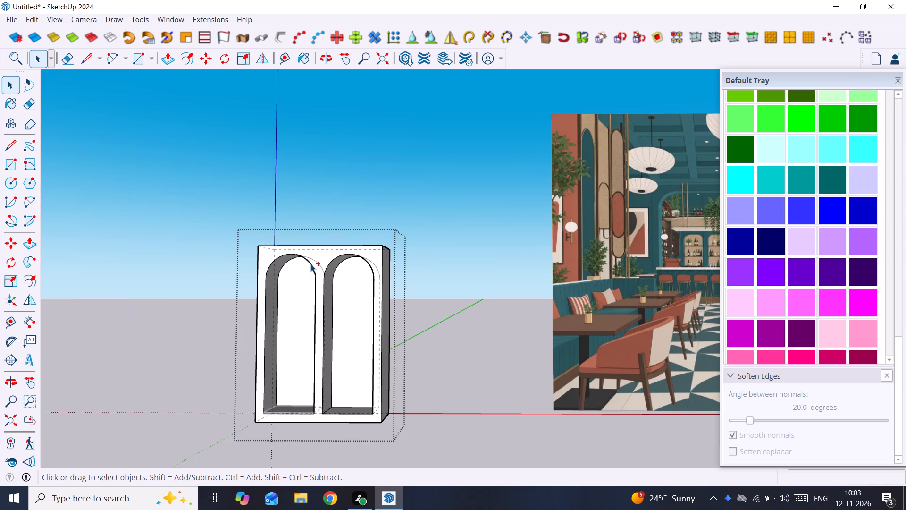
{"action": "key", "text": "ctrl+z"}
{"action": "double_click", "coordinate": [310, 264]}
{"action": "key", "text": "ctrl+z"}
{"action": "left_click", "coordinate": [310, 264]}
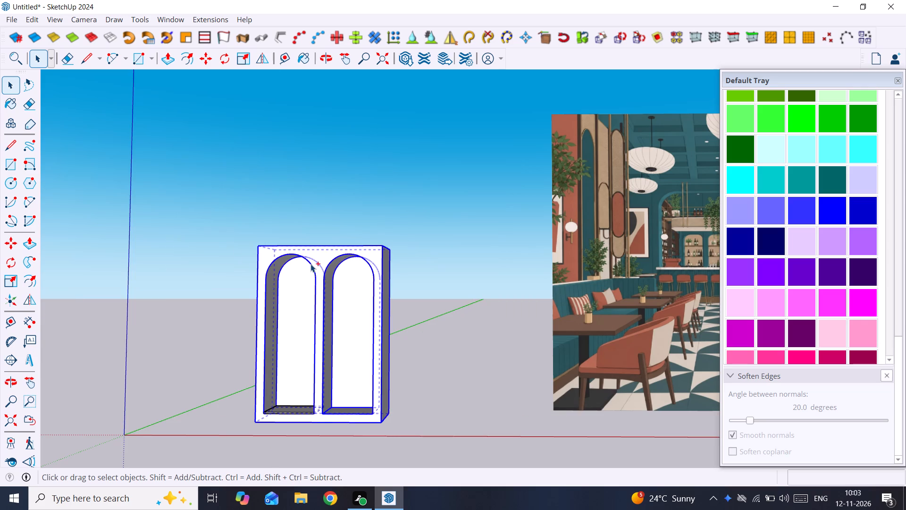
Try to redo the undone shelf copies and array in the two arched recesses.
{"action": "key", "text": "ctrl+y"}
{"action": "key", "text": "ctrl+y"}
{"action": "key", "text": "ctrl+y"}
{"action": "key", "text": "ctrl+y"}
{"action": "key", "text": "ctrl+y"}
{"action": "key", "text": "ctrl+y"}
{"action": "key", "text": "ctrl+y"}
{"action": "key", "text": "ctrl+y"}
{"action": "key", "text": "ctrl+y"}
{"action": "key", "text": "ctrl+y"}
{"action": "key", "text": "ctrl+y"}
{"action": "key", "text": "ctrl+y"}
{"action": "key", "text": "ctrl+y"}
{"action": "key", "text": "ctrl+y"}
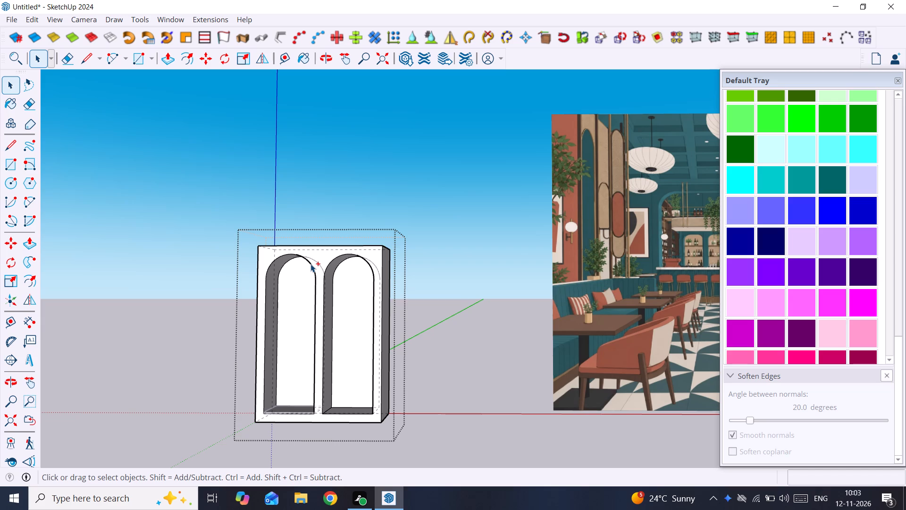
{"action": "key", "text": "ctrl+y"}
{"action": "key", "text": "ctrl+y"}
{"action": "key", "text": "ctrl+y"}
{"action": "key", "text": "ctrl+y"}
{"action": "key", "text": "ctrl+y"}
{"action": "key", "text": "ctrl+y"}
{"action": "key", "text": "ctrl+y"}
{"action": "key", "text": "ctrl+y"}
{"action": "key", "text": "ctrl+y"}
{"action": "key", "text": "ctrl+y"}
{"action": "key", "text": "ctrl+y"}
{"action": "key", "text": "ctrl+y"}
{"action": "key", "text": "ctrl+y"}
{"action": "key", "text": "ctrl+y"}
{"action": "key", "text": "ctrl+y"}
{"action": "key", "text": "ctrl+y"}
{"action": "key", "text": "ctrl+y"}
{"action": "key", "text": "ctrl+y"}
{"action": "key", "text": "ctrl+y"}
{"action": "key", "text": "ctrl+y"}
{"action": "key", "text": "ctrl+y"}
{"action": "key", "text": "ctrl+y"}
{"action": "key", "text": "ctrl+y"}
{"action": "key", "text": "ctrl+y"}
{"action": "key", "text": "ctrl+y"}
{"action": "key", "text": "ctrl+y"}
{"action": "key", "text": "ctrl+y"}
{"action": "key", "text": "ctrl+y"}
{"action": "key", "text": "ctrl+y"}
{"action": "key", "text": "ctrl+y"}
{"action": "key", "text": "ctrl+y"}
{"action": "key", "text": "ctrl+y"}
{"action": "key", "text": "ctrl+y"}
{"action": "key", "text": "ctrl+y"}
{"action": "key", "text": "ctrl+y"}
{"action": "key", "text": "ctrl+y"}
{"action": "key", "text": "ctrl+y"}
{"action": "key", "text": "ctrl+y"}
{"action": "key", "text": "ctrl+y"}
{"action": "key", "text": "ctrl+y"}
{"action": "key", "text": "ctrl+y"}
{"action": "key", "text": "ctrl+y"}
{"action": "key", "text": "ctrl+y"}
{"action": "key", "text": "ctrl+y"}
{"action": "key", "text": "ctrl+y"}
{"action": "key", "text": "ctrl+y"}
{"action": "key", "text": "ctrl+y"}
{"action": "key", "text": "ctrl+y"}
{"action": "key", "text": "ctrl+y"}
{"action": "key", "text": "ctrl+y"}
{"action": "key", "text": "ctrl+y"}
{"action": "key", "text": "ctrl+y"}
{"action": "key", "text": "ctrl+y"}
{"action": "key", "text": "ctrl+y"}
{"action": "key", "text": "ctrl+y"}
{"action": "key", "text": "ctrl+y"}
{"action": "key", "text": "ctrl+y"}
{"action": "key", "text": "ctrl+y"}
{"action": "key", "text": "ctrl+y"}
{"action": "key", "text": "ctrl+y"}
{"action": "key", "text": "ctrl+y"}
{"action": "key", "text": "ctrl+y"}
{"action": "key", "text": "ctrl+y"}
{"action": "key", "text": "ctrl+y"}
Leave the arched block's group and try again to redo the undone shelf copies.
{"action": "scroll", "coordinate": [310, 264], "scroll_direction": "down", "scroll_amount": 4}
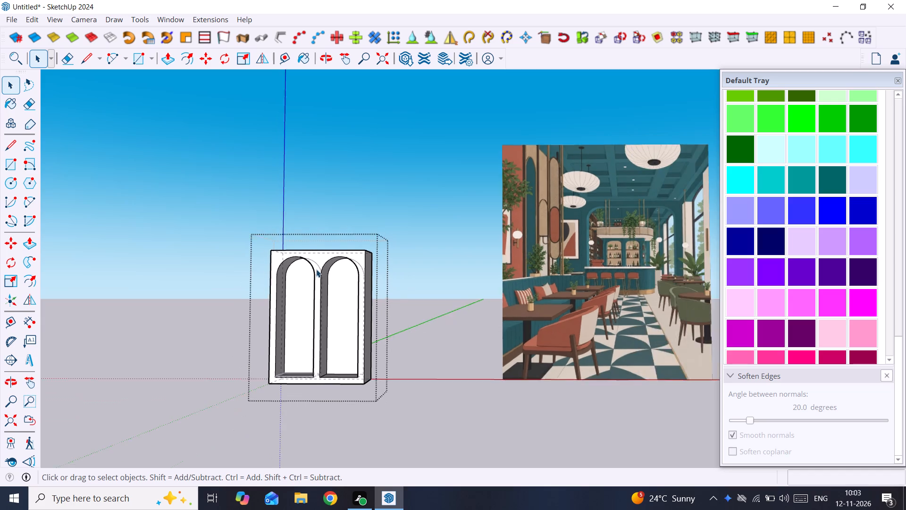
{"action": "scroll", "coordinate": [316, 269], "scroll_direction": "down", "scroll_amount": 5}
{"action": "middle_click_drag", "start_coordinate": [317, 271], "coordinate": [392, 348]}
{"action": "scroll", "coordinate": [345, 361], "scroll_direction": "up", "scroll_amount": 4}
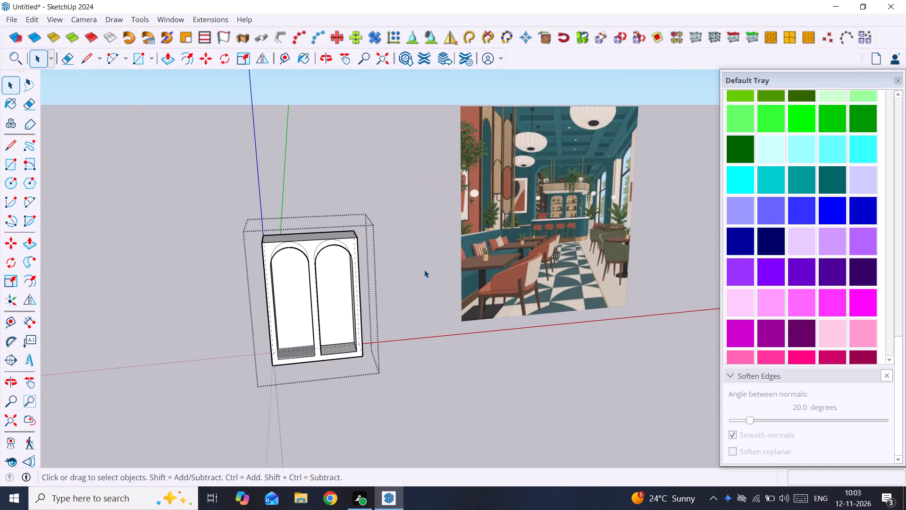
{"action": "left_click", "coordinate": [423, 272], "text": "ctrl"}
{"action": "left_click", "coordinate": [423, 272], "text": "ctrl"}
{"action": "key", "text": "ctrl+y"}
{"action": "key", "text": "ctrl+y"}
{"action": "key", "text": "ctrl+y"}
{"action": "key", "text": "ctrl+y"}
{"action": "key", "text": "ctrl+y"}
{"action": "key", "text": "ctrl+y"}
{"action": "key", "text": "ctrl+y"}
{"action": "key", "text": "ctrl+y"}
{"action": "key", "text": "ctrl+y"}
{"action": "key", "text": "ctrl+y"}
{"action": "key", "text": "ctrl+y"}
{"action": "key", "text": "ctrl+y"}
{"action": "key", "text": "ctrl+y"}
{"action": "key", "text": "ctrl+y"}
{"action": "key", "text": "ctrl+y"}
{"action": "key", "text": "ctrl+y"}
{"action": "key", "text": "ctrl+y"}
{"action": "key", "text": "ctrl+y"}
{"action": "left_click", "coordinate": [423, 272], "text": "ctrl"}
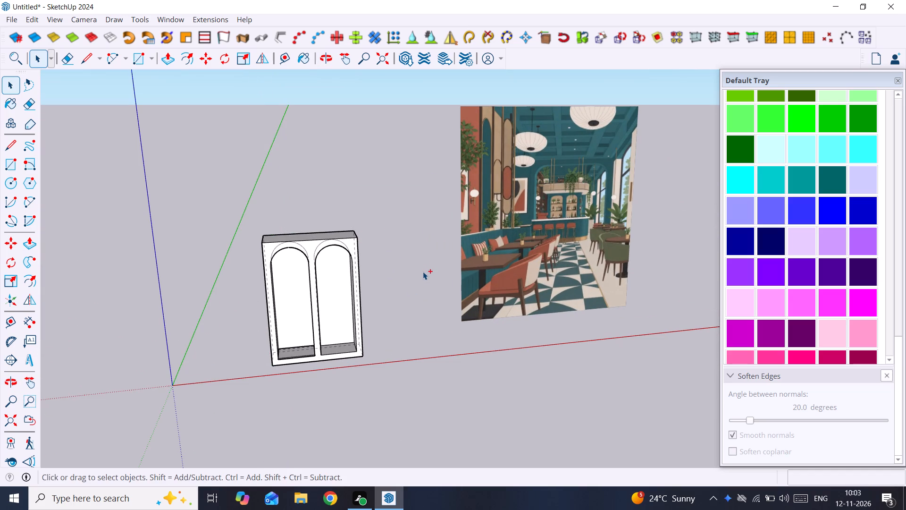
Reveal the rest of the café model around the isolated arched block.
{"action": "key", "text": "space"}
{"action": "left_click", "coordinate": [292, 280]}
{"action": "right_click", "coordinate": [292, 280]}
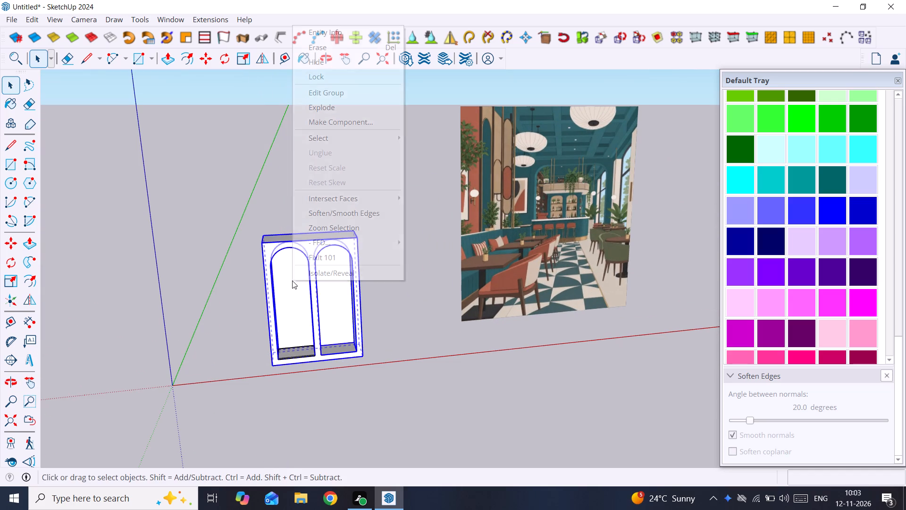
{"action": "left_click", "coordinate": [352, 274]}
{"action": "scroll", "coordinate": [278, 289], "scroll_direction": "up", "scroll_amount": 3}
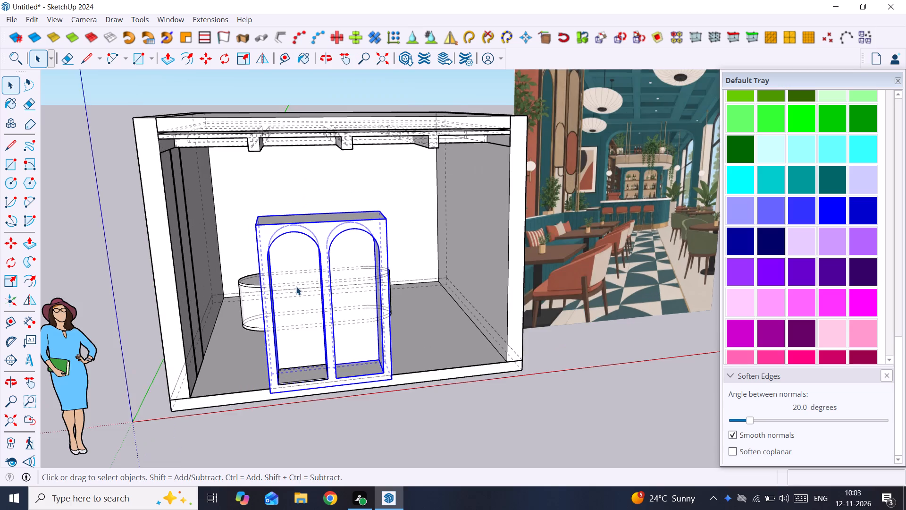
{"action": "scroll", "coordinate": [302, 287], "scroll_direction": "up", "scroll_amount": 4}
{"action": "left_click", "coordinate": [621, 439]}
Examine the arched block and the counter inside the room from the side, above and near eye level.
{"action": "scroll", "coordinate": [433, 371], "scroll_direction": "down", "scroll_amount": 3}
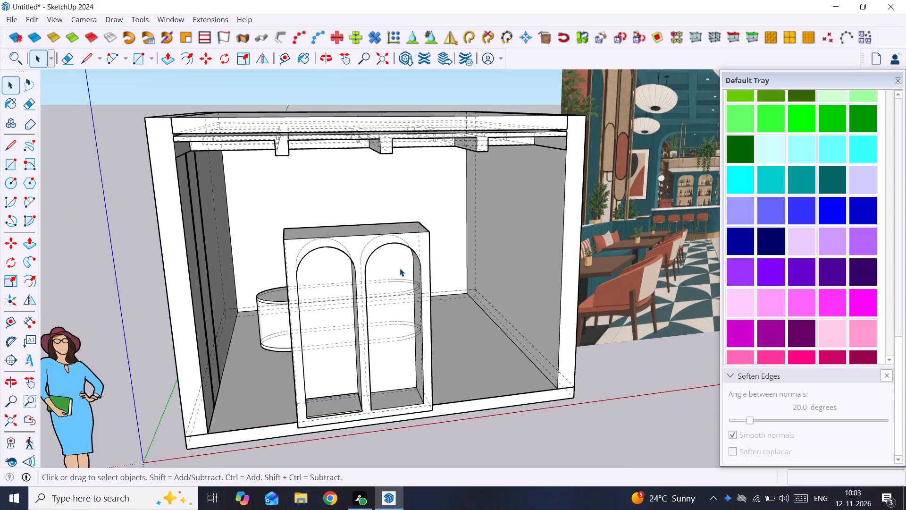
{"action": "middle_click_drag", "start_coordinate": [386, 275], "coordinate": [189, 306]}
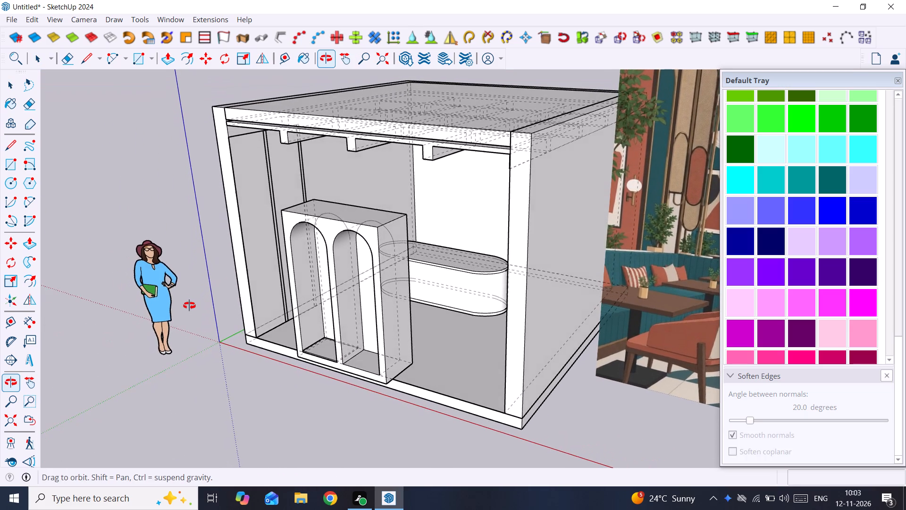
{"action": "middle_click_drag", "start_coordinate": [189, 306], "coordinate": [164, 330]}
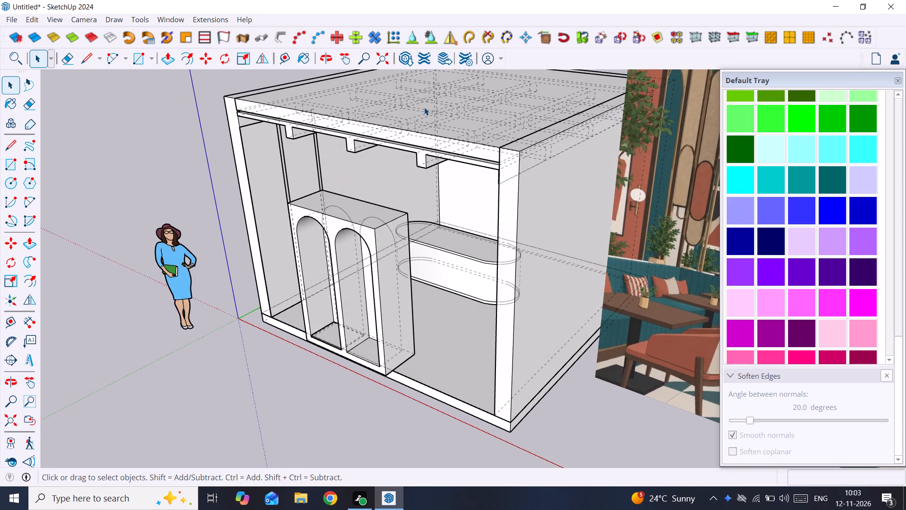
{"action": "left_click_drag", "start_coordinate": [425, 112], "coordinate": [425, 123]}
{"action": "middle_click_drag", "start_coordinate": [423, 144], "coordinate": [503, 288], "text": "shift"}
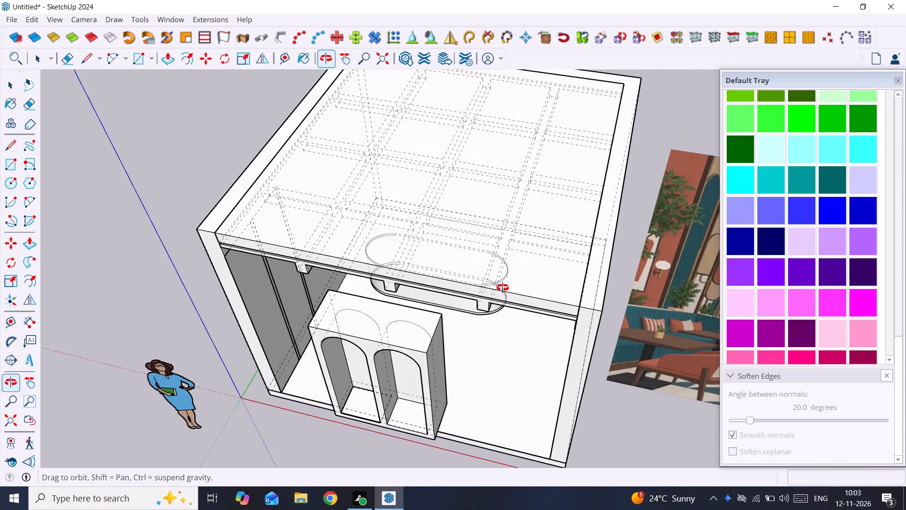
{"action": "middle_click_drag", "start_coordinate": [503, 288], "coordinate": [493, 336], "text": "shift"}
{"action": "middle_click_drag", "start_coordinate": [487, 324], "coordinate": [478, 141]}
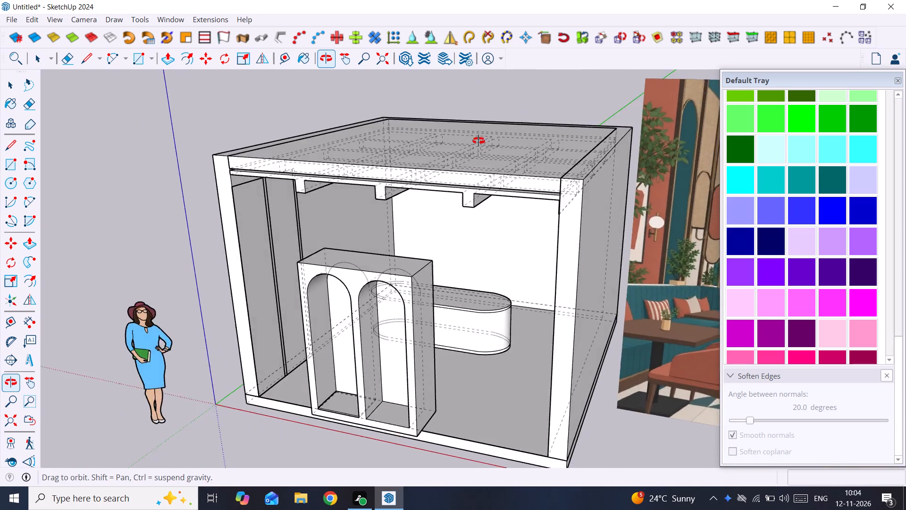
{"action": "middle_click_drag", "start_coordinate": [478, 141], "coordinate": [422, 96]}
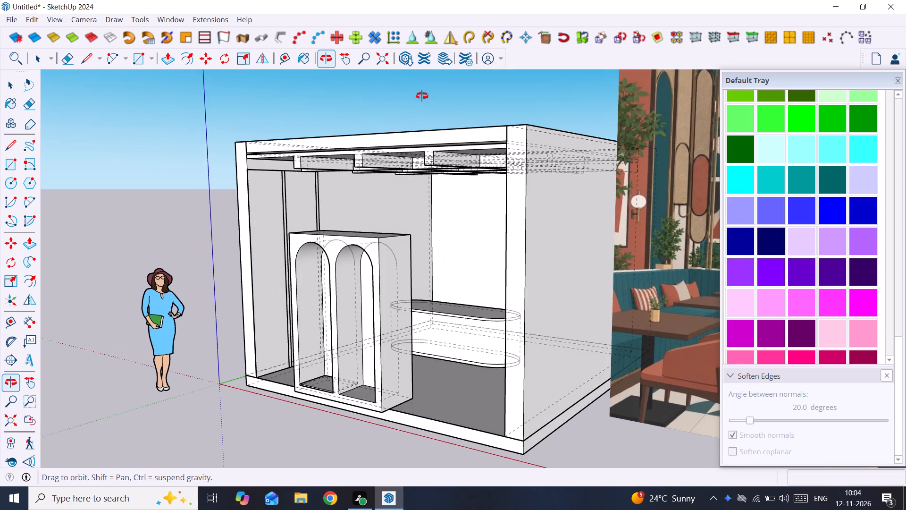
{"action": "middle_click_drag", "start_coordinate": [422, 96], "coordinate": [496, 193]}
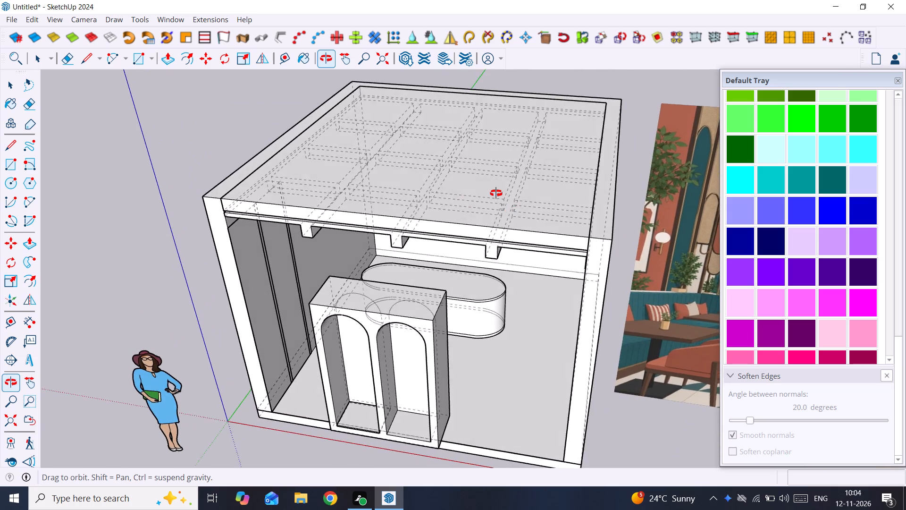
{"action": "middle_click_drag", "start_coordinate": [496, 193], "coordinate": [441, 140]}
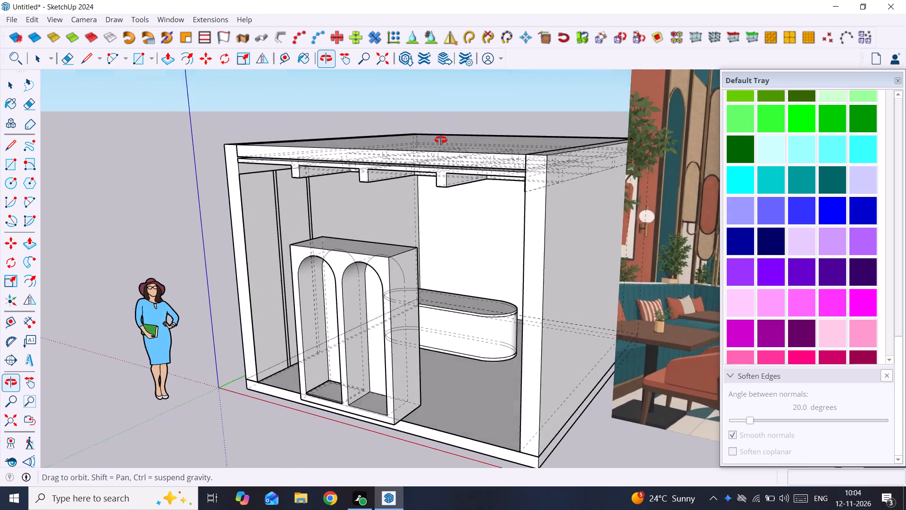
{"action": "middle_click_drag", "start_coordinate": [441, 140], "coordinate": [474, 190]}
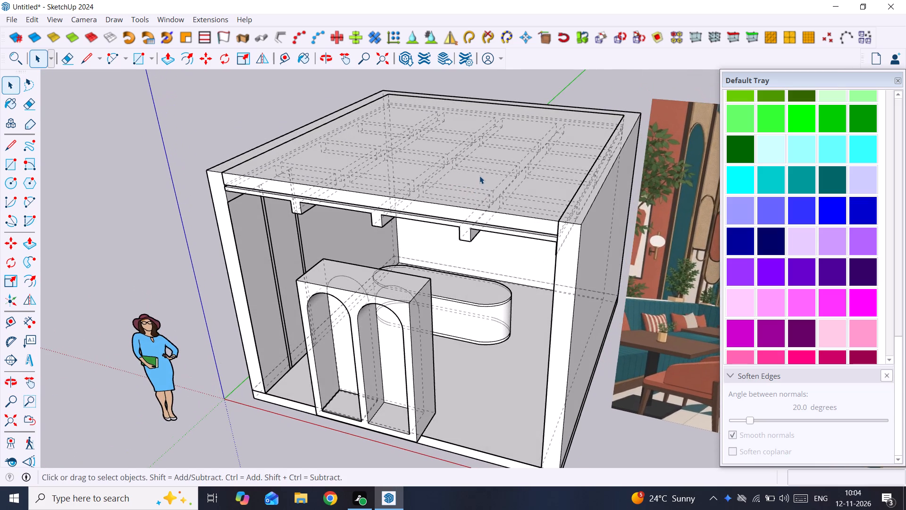
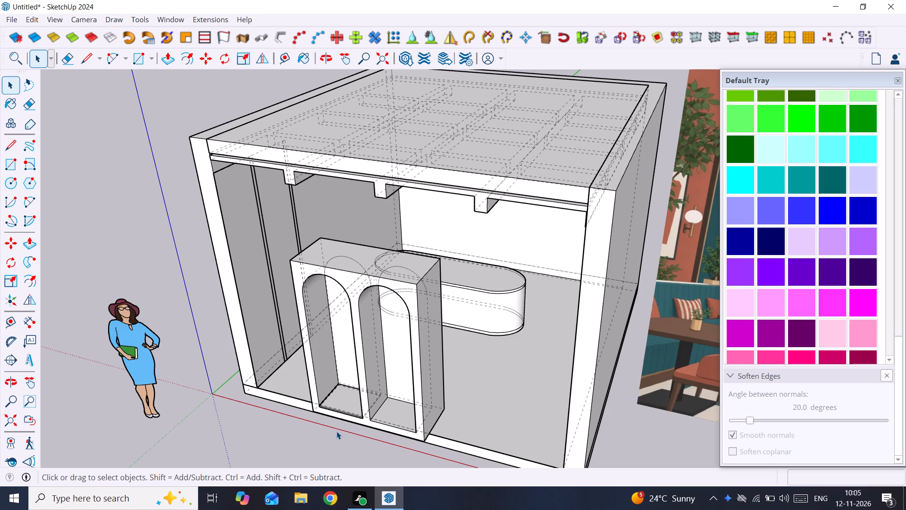
Examine the double-arched cabinet inside the room from the front and from above.
{"action": "scroll", "coordinate": [305, 430], "scroll_direction": "down", "scroll_amount": 2}
{"action": "scroll", "coordinate": [337, 349], "scroll_direction": "down", "scroll_amount": 5}
{"action": "scroll", "coordinate": [336, 342], "scroll_direction": "up", "scroll_amount": 3}
{"action": "middle_click_drag", "start_coordinate": [344, 321], "coordinate": [390, 243]}
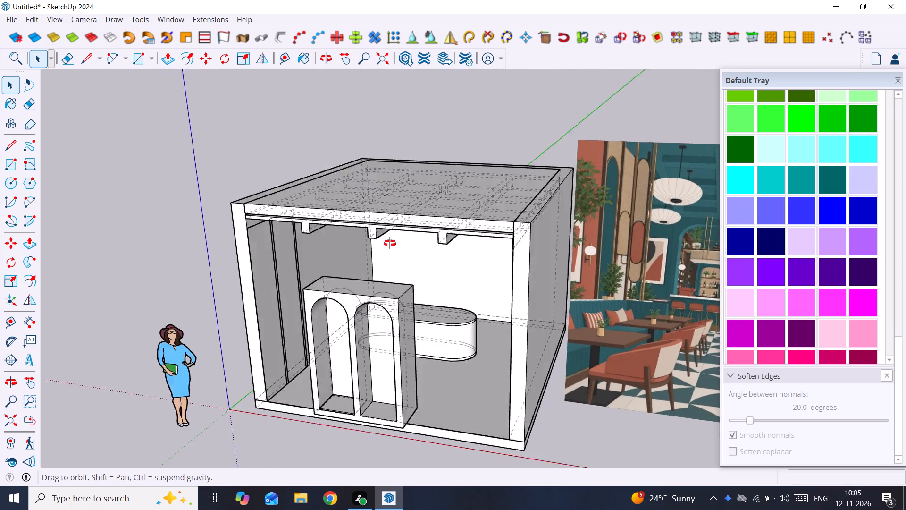
{"action": "middle_click_drag", "start_coordinate": [390, 243], "coordinate": [470, 221]}
{"action": "scroll", "coordinate": [495, 237], "scroll_direction": "down", "scroll_amount": 2}
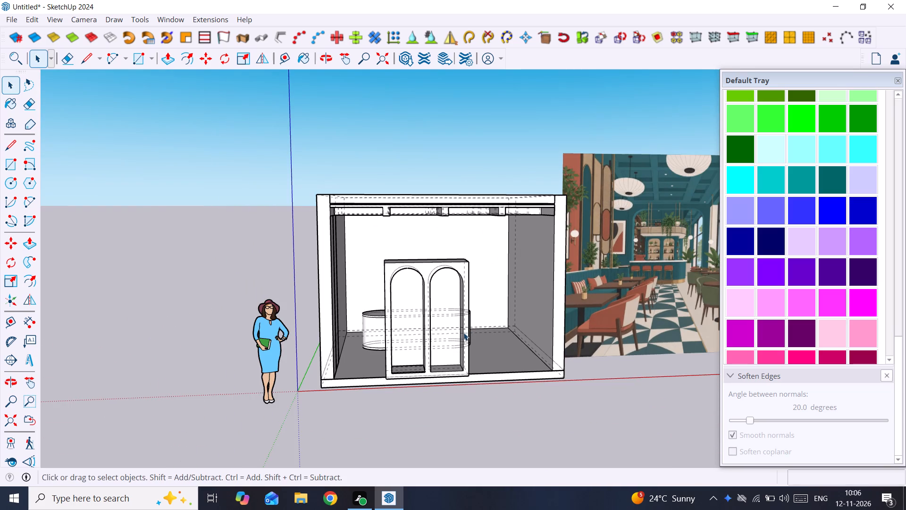
{"action": "double_click", "coordinate": [420, 282]}
{"action": "scroll", "coordinate": [420, 282], "scroll_direction": "up", "scroll_amount": 4}
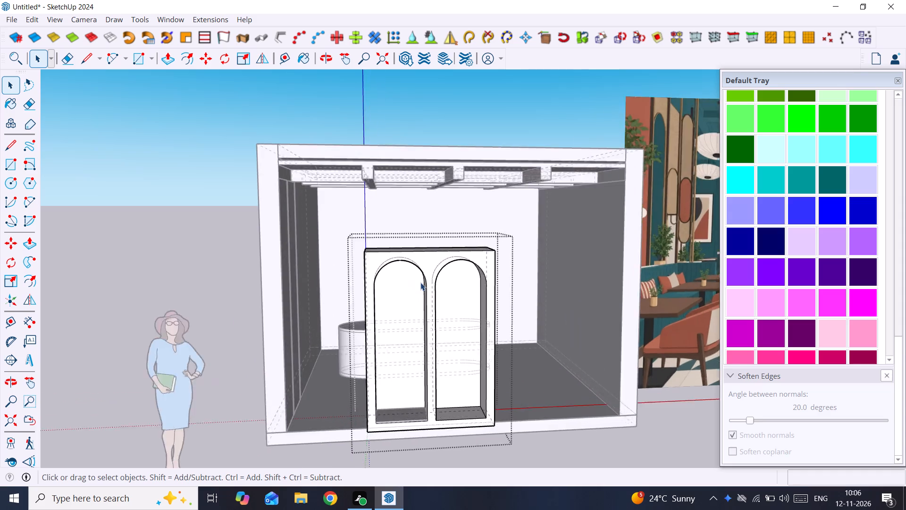
{"action": "scroll", "coordinate": [420, 282], "scroll_direction": "down", "scroll_amount": 5}
{"action": "scroll", "coordinate": [417, 337], "scroll_direction": "up", "scroll_amount": 1}
{"action": "middle_click_drag", "start_coordinate": [417, 343], "coordinate": [420, 435]}
{"action": "left_click_drag", "start_coordinate": [506, 426], "coordinate": [503, 427]}
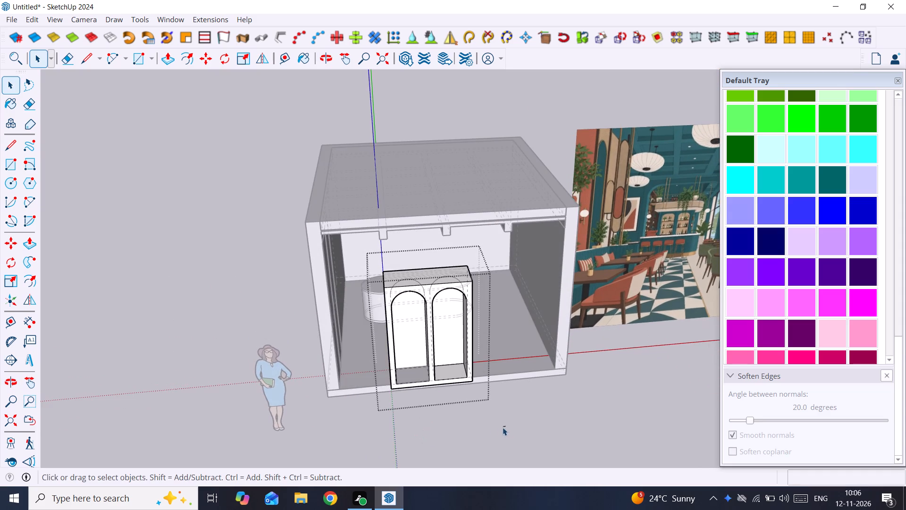
{"action": "left_click_drag", "start_coordinate": [503, 427], "coordinate": [501, 427]}
{"action": "left_click", "coordinate": [548, 422]}
Copy the bottom shelf board from the first arch opening into the second one, about 2' 4" along the red axis.
{"action": "scroll", "coordinate": [408, 380], "scroll_direction": "up", "scroll_amount": 8}
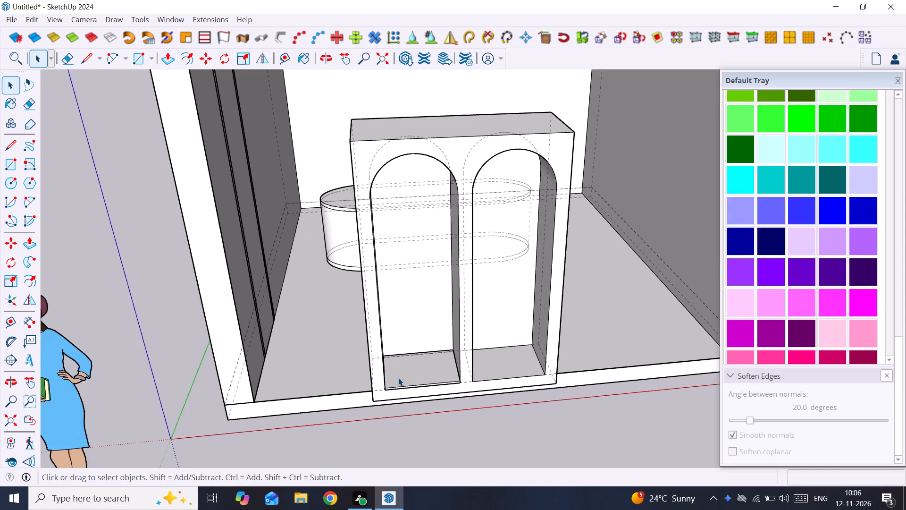
{"action": "left_click", "coordinate": [400, 372]}
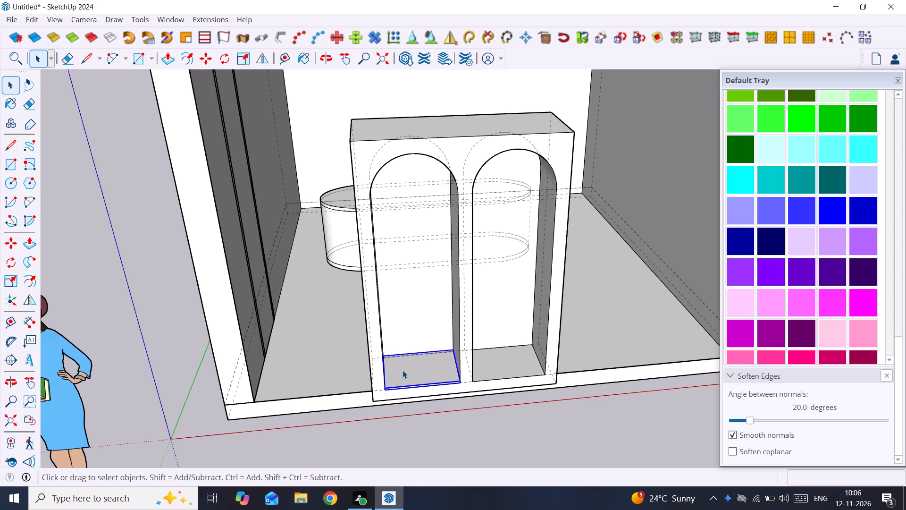
{"action": "key", "text": "m"}
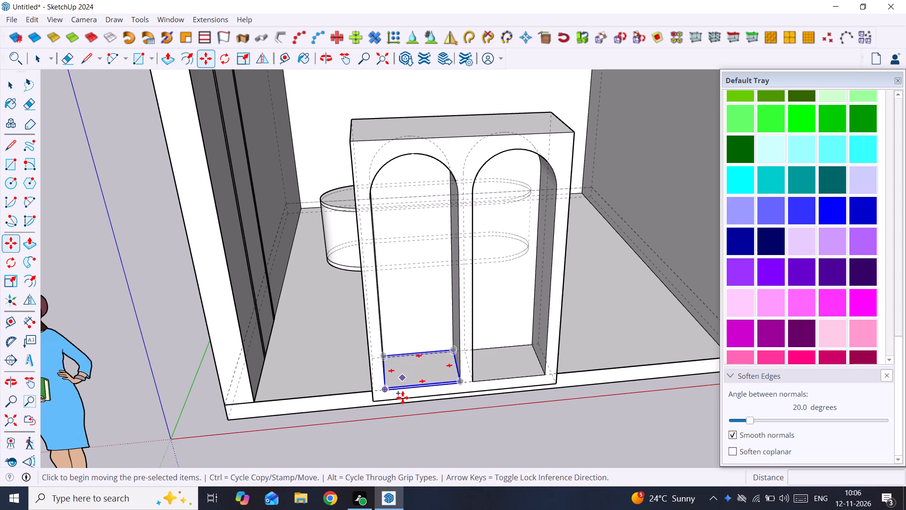
{"action": "scroll", "coordinate": [403, 398], "scroll_direction": "up", "scroll_amount": 9}
{"action": "scroll", "coordinate": [362, 390], "scroll_direction": "up", "scroll_amount": 5}
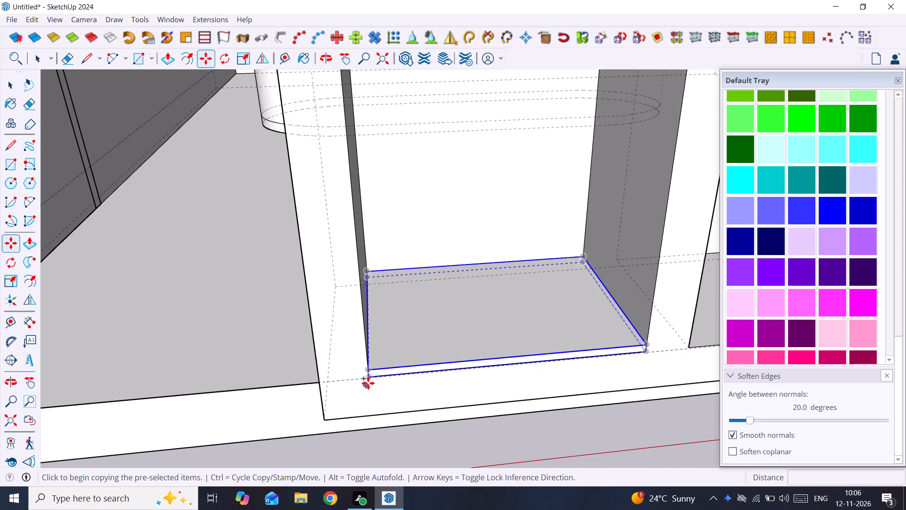
{"action": "left_click", "coordinate": [370, 380]}
{"action": "scroll", "coordinate": [632, 364], "scroll_direction": "down", "scroll_amount": 9}
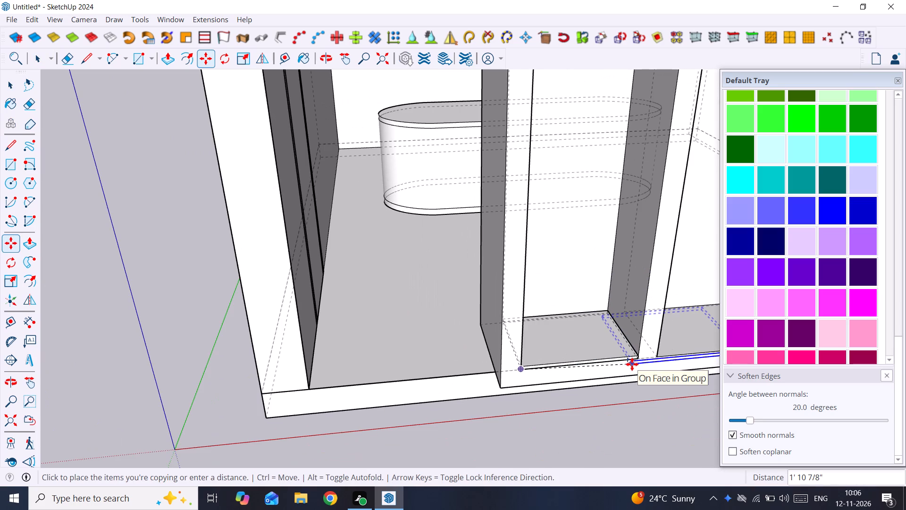
{"action": "middle_click_drag", "start_coordinate": [632, 364], "coordinate": [477, 361]}
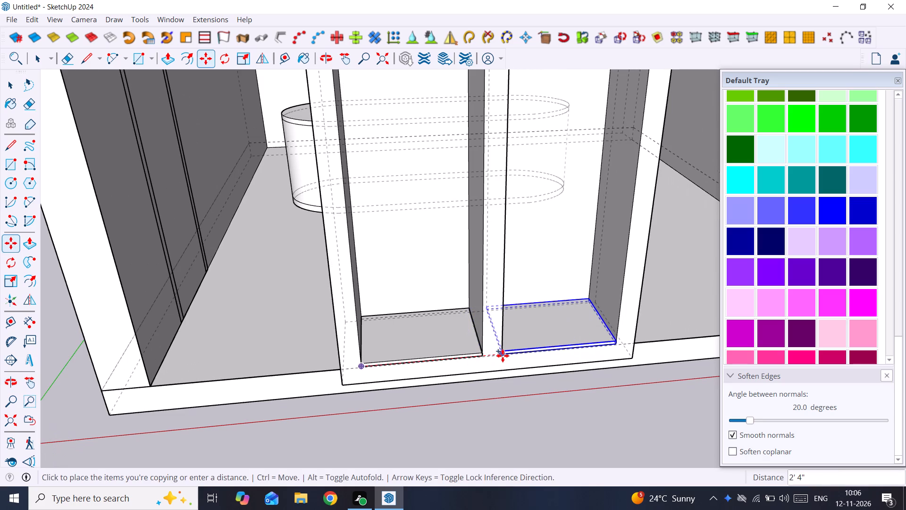
{"action": "left_click", "coordinate": [503, 356]}
{"action": "key", "text": "space"}
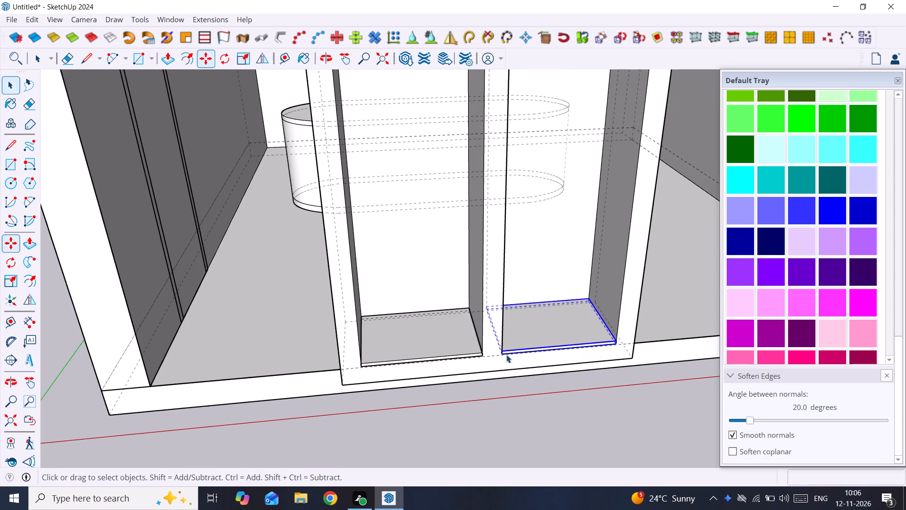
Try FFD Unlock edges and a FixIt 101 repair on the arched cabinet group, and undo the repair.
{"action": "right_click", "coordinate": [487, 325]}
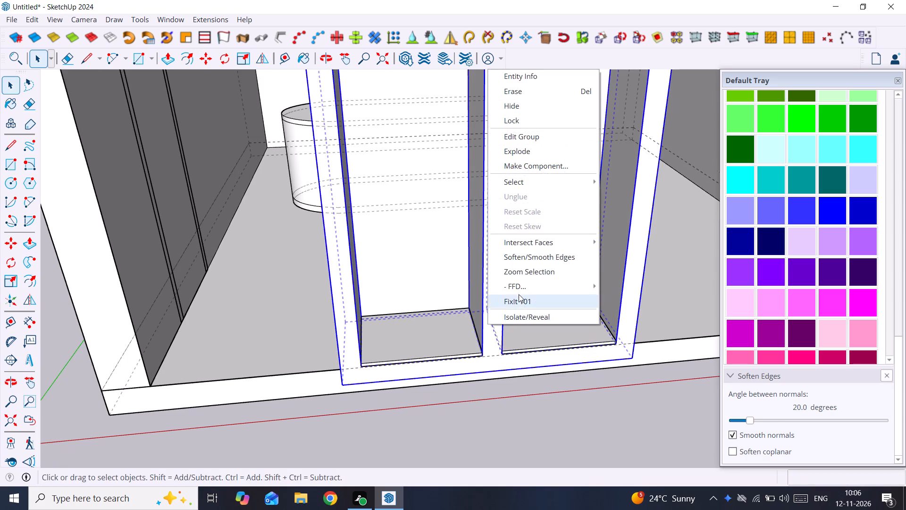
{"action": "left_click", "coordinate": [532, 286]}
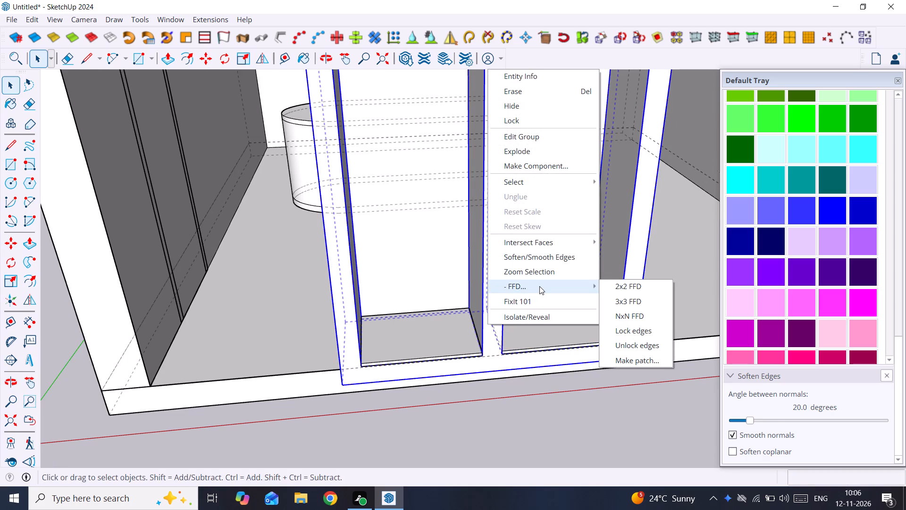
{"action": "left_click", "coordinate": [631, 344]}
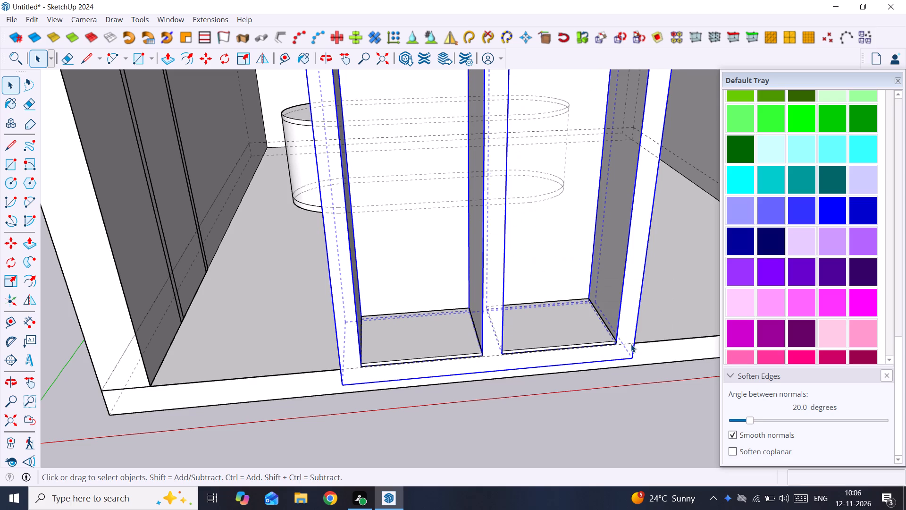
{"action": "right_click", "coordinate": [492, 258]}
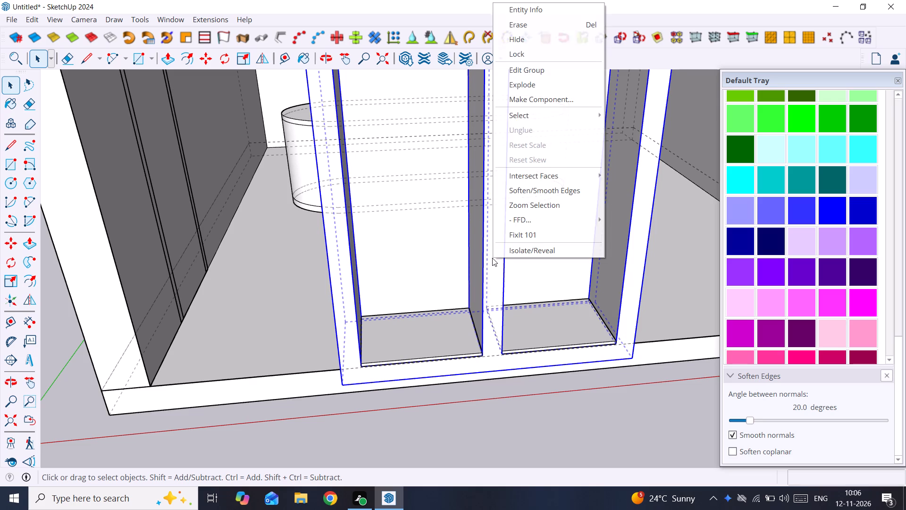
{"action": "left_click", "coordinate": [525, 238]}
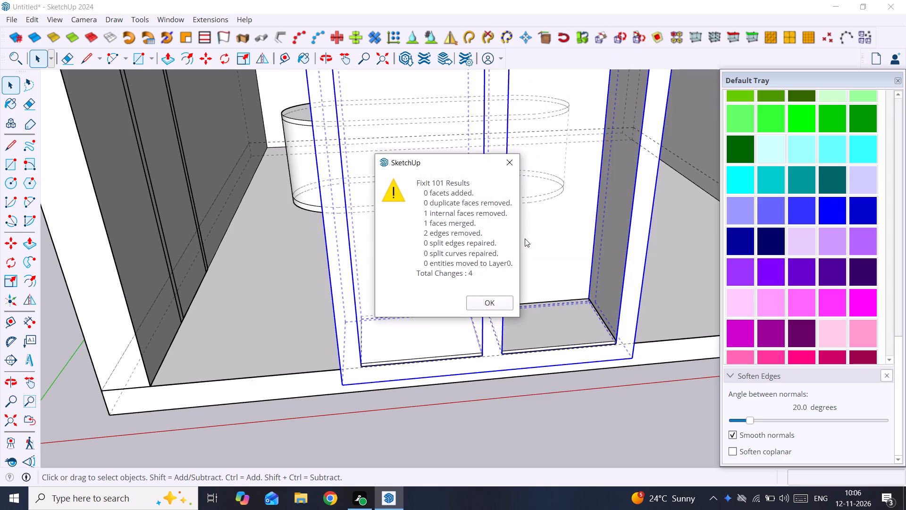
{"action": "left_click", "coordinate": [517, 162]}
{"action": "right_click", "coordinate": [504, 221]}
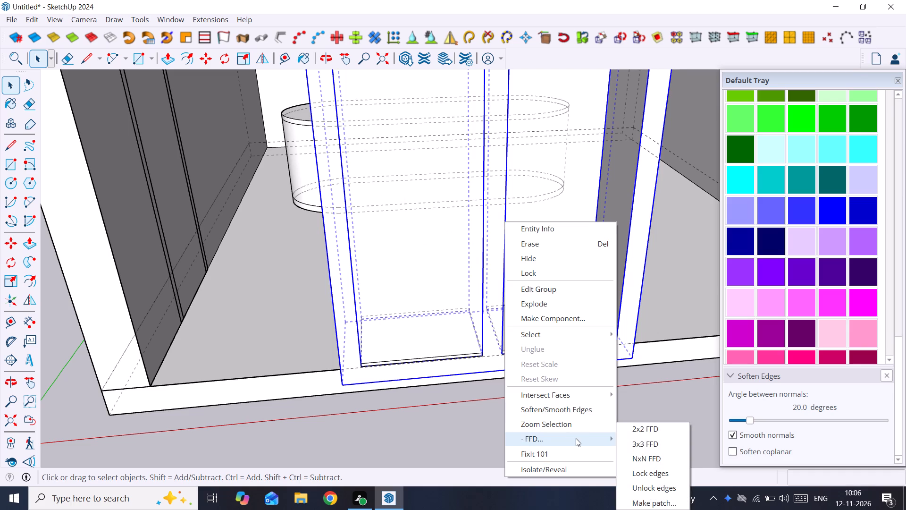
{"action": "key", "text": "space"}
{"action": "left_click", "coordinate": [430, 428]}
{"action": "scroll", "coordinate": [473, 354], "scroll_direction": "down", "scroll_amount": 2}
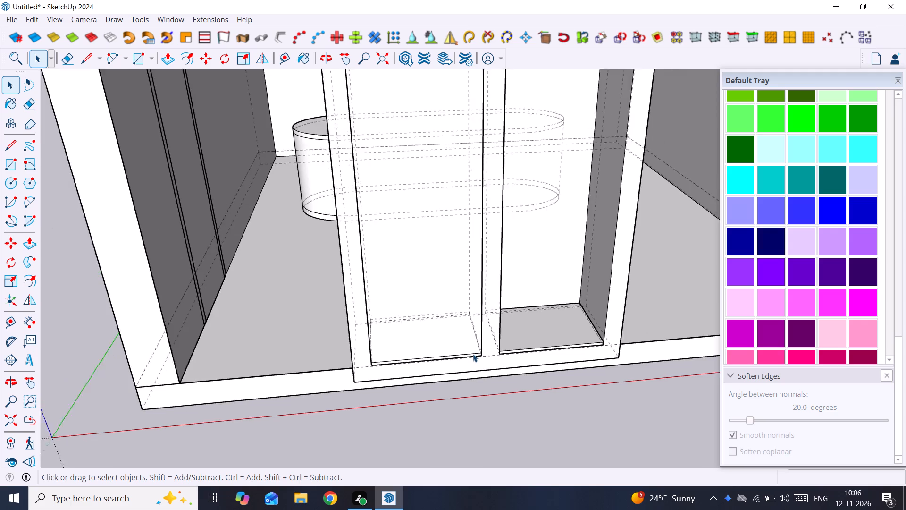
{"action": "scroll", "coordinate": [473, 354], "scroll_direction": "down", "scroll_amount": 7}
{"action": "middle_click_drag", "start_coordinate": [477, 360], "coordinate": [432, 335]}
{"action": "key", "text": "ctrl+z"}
Copy both bottom shelf boards of the arched cabinet 1'3" straight up along the blue axis.
{"action": "scroll", "coordinate": [430, 328], "scroll_direction": "up", "scroll_amount": 5}
{"action": "scroll", "coordinate": [440, 333], "scroll_direction": "down", "scroll_amount": 3}
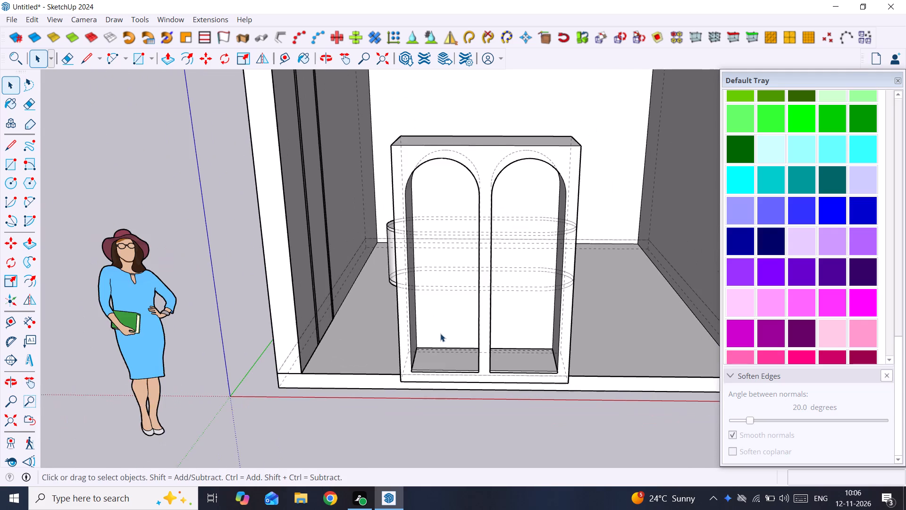
{"action": "middle_click_drag", "start_coordinate": [443, 345], "coordinate": [474, 348], "text": "shift"}
{"action": "left_click", "coordinate": [474, 375]}
{"action": "left_click", "coordinate": [537, 369], "text": "ctrl"}
{"action": "scroll", "coordinate": [501, 388], "scroll_direction": "up", "scroll_amount": 4}
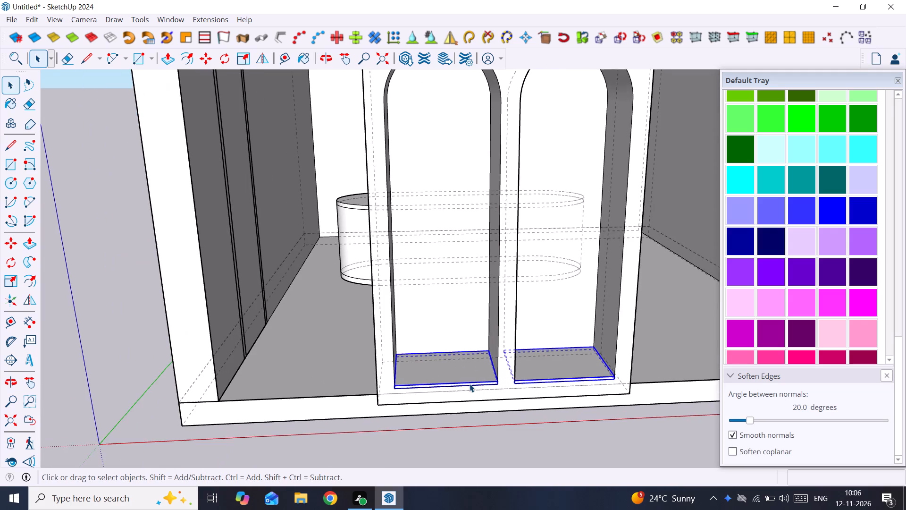
{"action": "scroll", "coordinate": [444, 384], "scroll_direction": "up", "scroll_amount": 2}
{"action": "middle_click_drag", "start_coordinate": [444, 384], "coordinate": [393, 373]}
{"action": "key", "text": "m"}
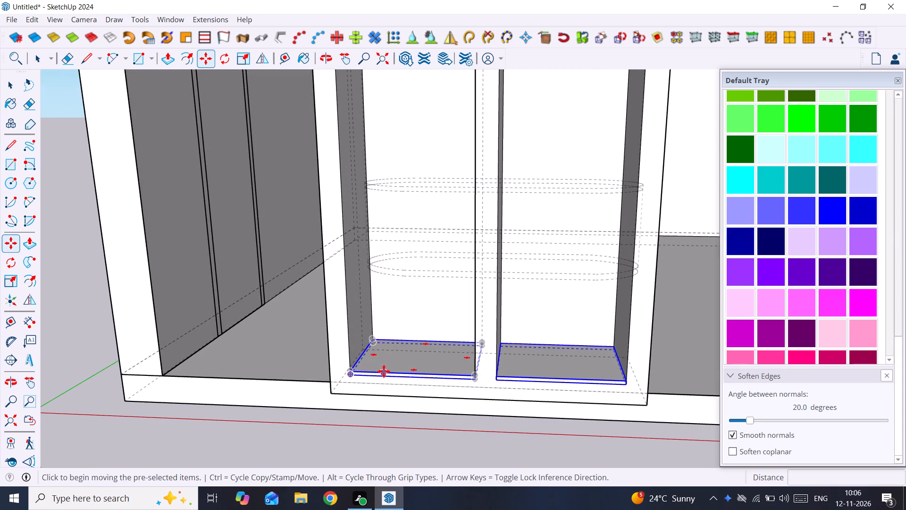
{"action": "scroll", "coordinate": [350, 370], "scroll_direction": "up", "scroll_amount": 13}
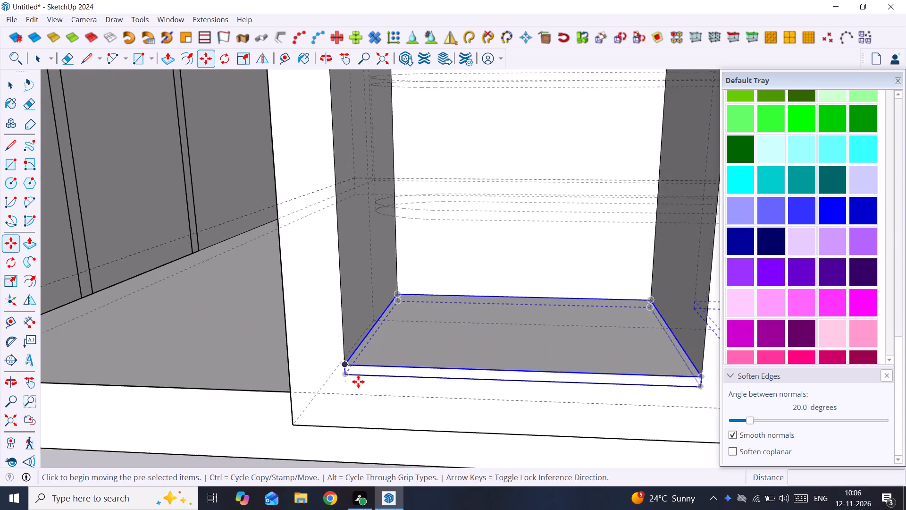
{"action": "left_click", "coordinate": [338, 360]}
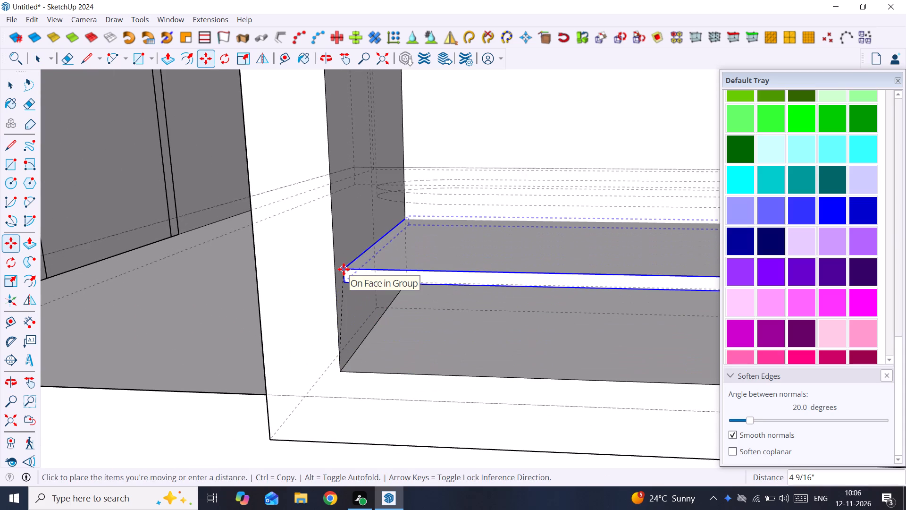
{"action": "scroll", "coordinate": [344, 269], "scroll_direction": "down", "scroll_amount": 17}
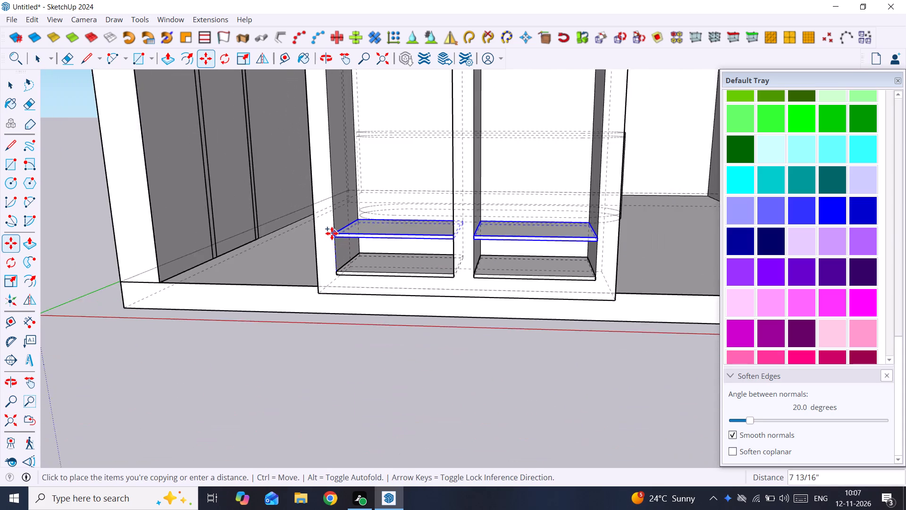
{"action": "scroll", "coordinate": [332, 233], "scroll_direction": "down", "scroll_amount": 7}
{"action": "middle_click_drag", "start_coordinate": [332, 235], "coordinate": [386, 305], "text": "shift"}
{"action": "key", "text": "Up"}
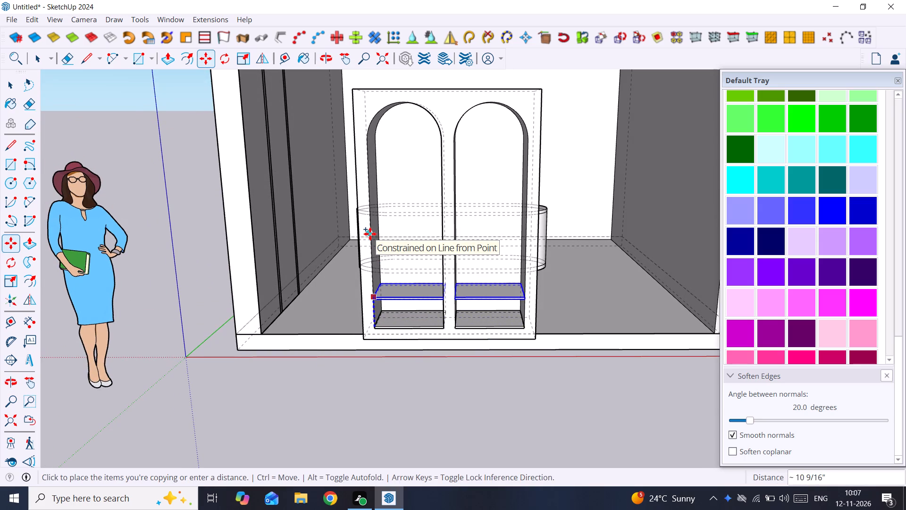
{"action": "type", "text": "1'"}
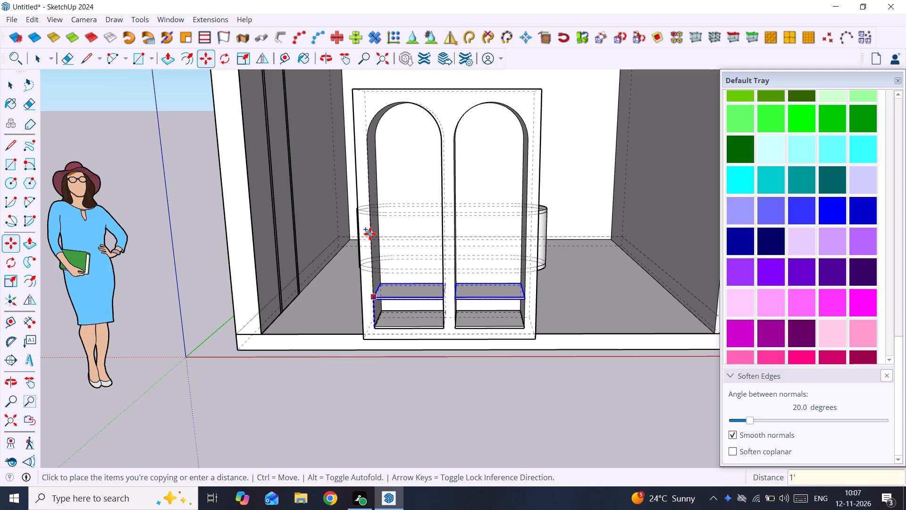
{"action": "type", "text": "3\""}
{"action": "key", "text": "Return"}
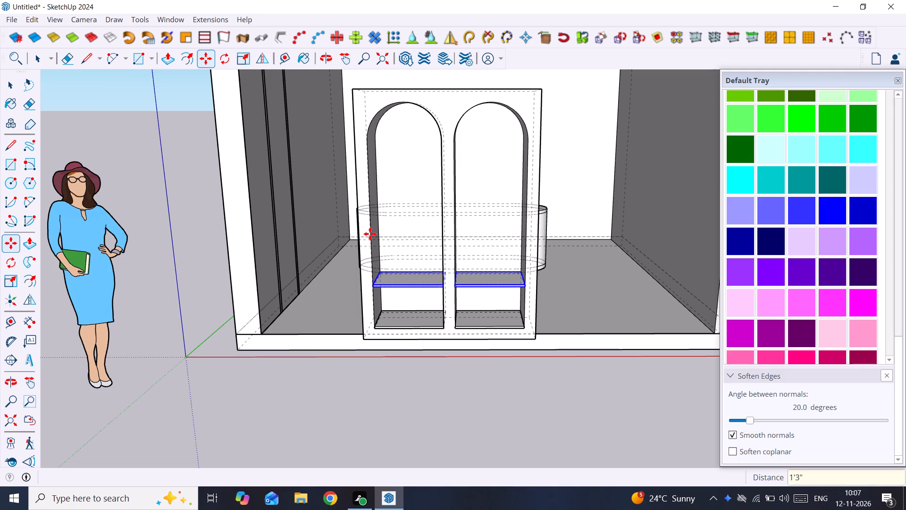
Multiply the shelf copy by 4 to fill both arches with evenly spaced shelves.
{"action": "key", "text": "shift+asterisk"}
{"action": "key", "text": "4"}
{"action": "key", "text": "Return"}
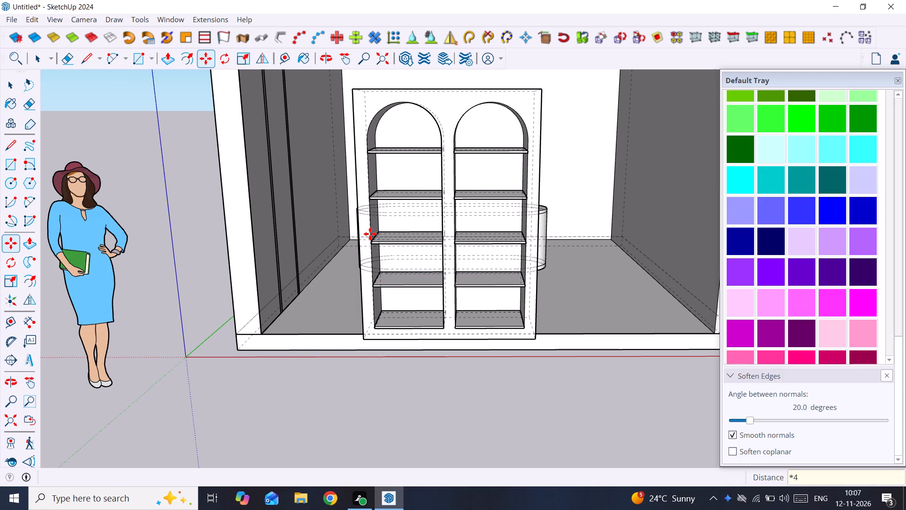
{"action": "key", "text": "space"}
{"action": "left_click", "coordinate": [200, 207]}
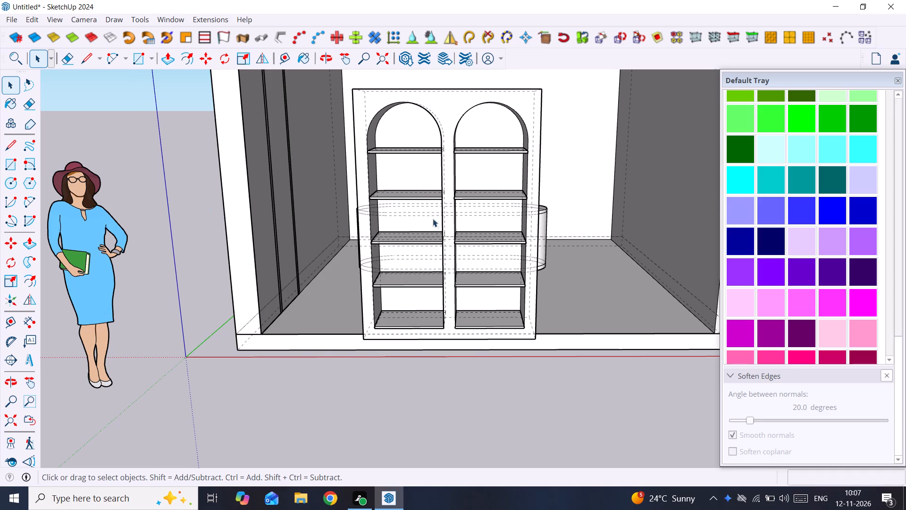
Isolate the arched cabinet group from the rest of the model.
{"action": "scroll", "coordinate": [433, 220], "scroll_direction": "down", "scroll_amount": 4}
{"action": "scroll", "coordinate": [527, 300], "scroll_direction": "up", "scroll_amount": 2}
{"action": "middle_click_drag", "start_coordinate": [512, 302], "coordinate": [403, 354]}
{"action": "scroll", "coordinate": [442, 200], "scroll_direction": "down", "scroll_amount": 3}
{"action": "middle_click_drag", "start_coordinate": [443, 202], "coordinate": [543, 198]}
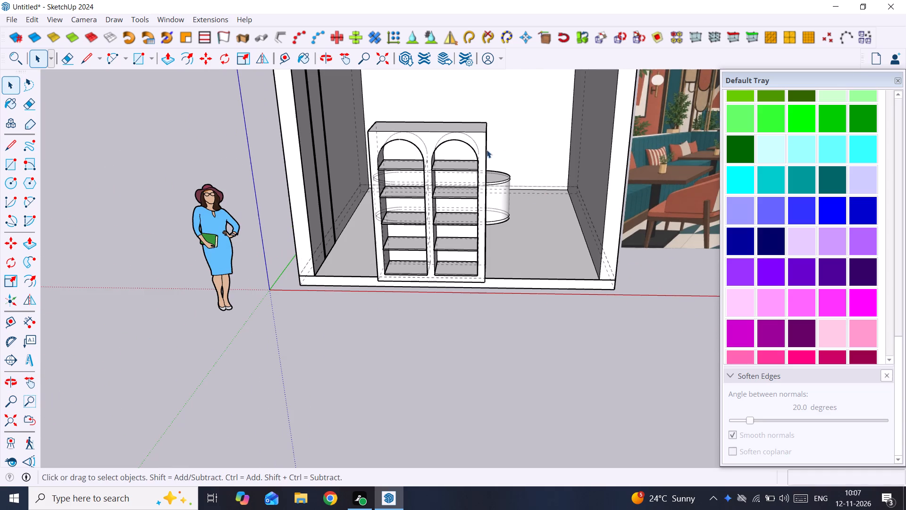
{"action": "triple_click", "coordinate": [462, 139]}
{"action": "left_click_drag", "start_coordinate": [476, 378], "coordinate": [474, 374]}
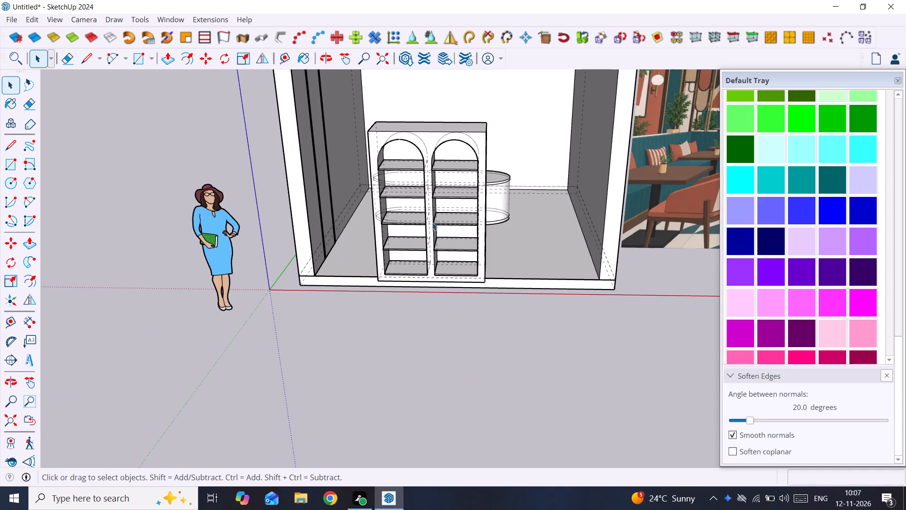
{"action": "left_click_drag", "start_coordinate": [470, 135], "coordinate": [392, 276]}
{"action": "left_click", "coordinate": [413, 210]}
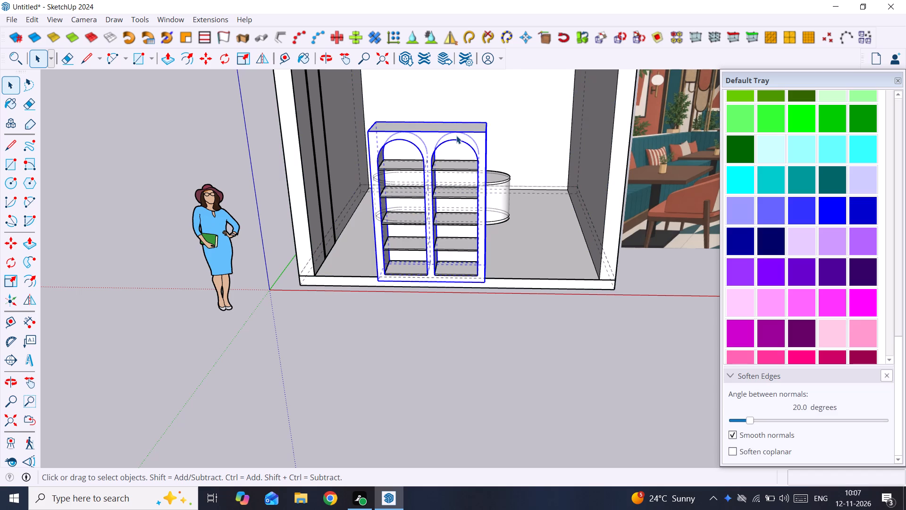
{"action": "left_click", "coordinate": [456, 136]}
{"action": "right_click", "coordinate": [466, 135]}
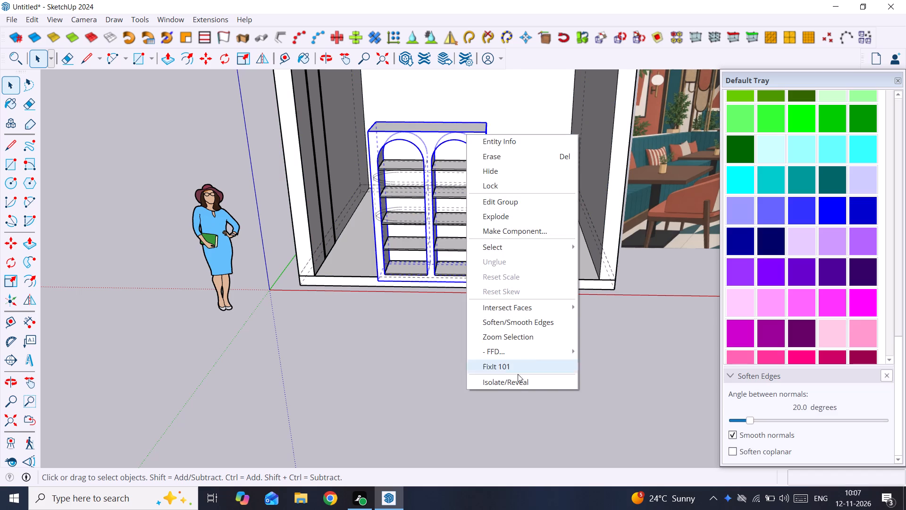
{"action": "left_click", "coordinate": [520, 387]}
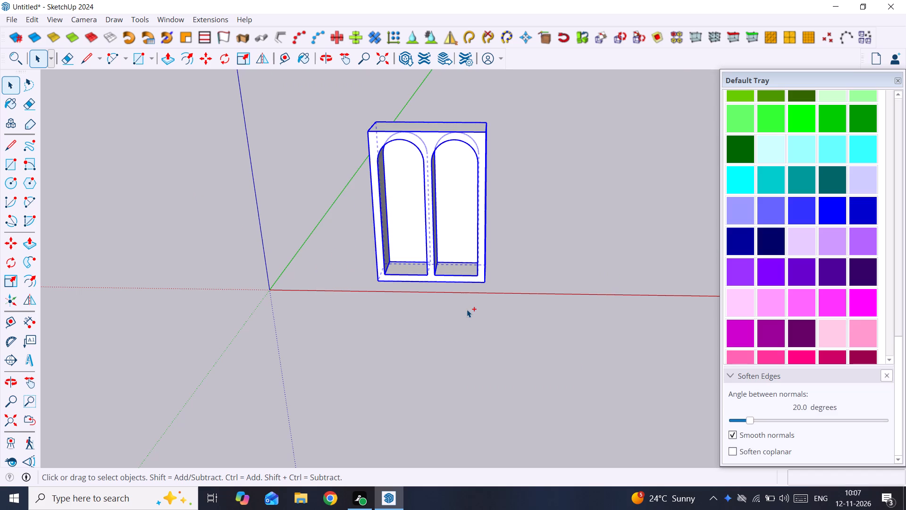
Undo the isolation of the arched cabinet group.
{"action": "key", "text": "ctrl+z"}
Group the arched cabinet together with all the shelf boards in both arches.
{"action": "scroll", "coordinate": [450, 246], "scroll_direction": "up", "scroll_amount": 1}
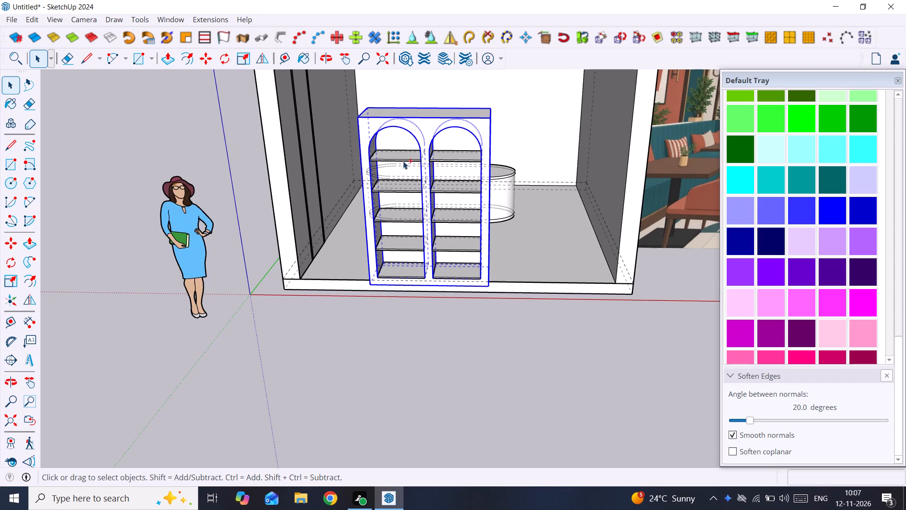
{"action": "left_click", "coordinate": [404, 156], "text": "ctrl"}
{"action": "left_click", "coordinate": [408, 179], "text": "ctrl"}
{"action": "left_click", "coordinate": [408, 212], "text": "ctrl"}
{"action": "left_click", "coordinate": [412, 234], "text": "ctrl"}
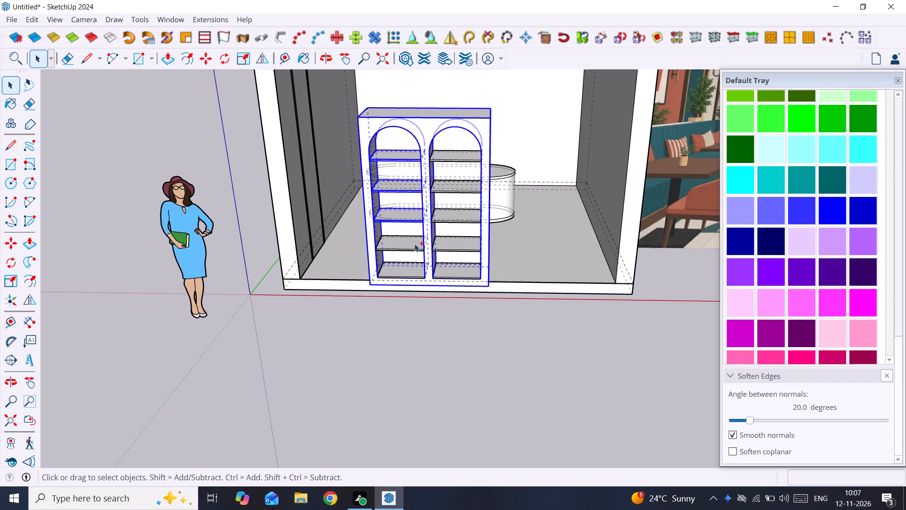
{"action": "left_click", "coordinate": [416, 272], "text": "ctrl"}
{"action": "left_click", "coordinate": [412, 241], "text": "ctrl"}
{"action": "left_click", "coordinate": [446, 244], "text": "ctrl"}
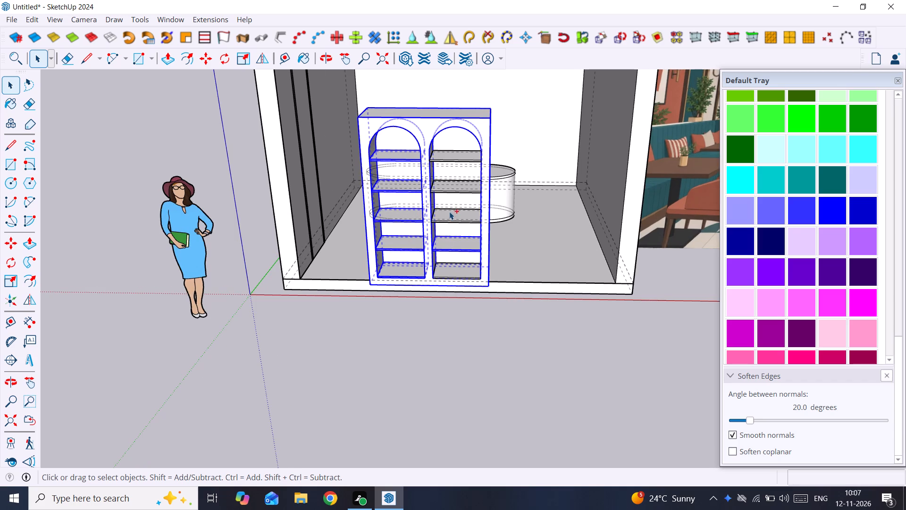
{"action": "left_click", "coordinate": [449, 212], "text": "ctrl"}
{"action": "left_click", "coordinate": [455, 175], "text": "ctrl"}
{"action": "left_click", "coordinate": [457, 149], "text": "ctrl"}
{"action": "left_click", "coordinate": [469, 188], "text": "ctrl"}
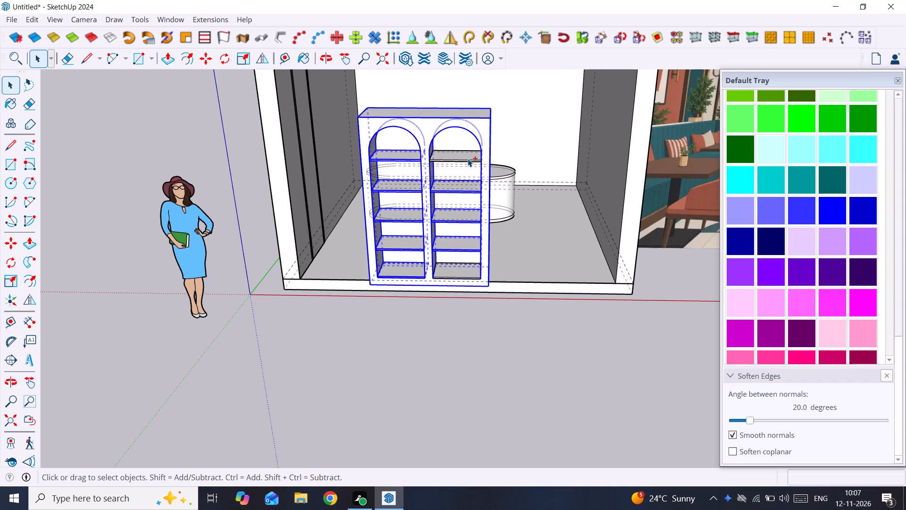
{"action": "left_click", "coordinate": [468, 158], "text": "ctrl"}
{"action": "left_click", "coordinate": [474, 274], "text": "ctrl"}
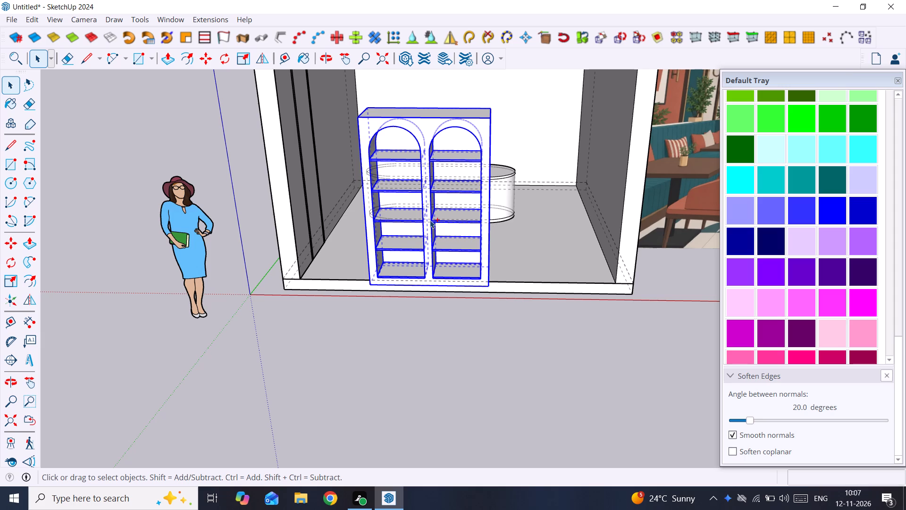
{"action": "right_click", "coordinate": [420, 212]}
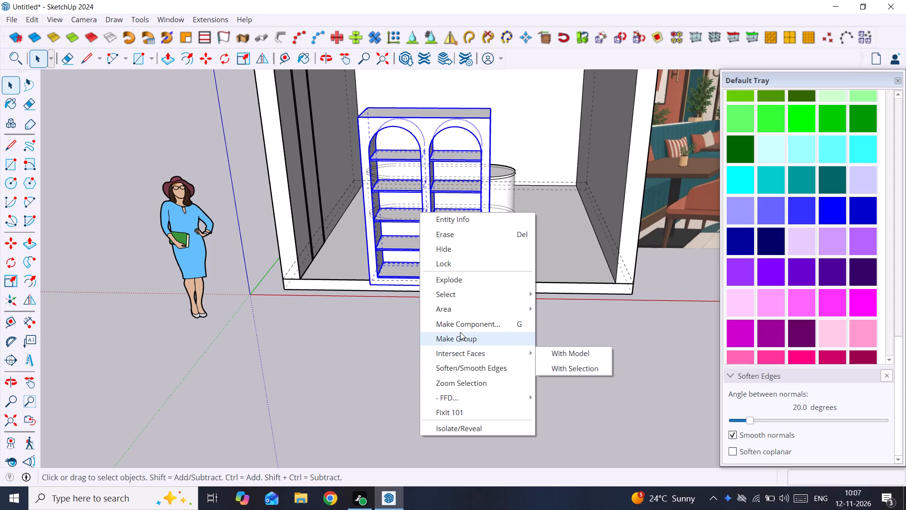
{"action": "left_click", "coordinate": [460, 332]}
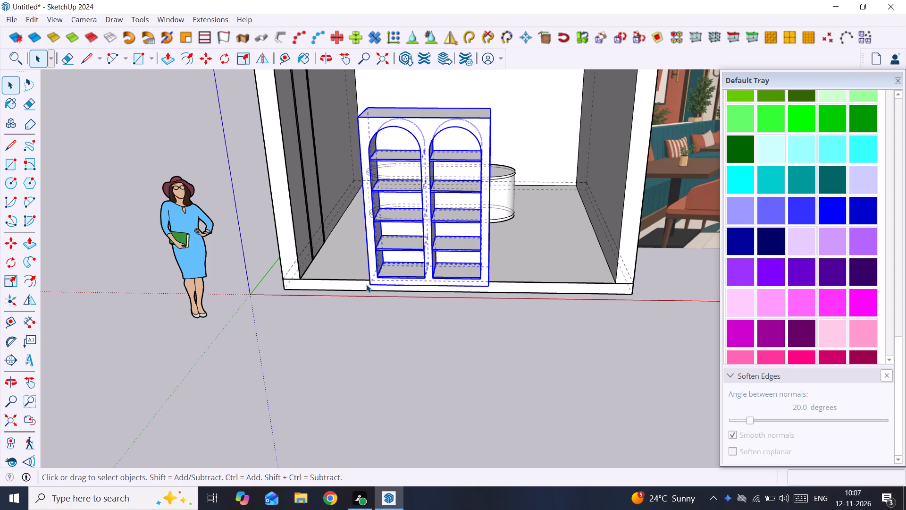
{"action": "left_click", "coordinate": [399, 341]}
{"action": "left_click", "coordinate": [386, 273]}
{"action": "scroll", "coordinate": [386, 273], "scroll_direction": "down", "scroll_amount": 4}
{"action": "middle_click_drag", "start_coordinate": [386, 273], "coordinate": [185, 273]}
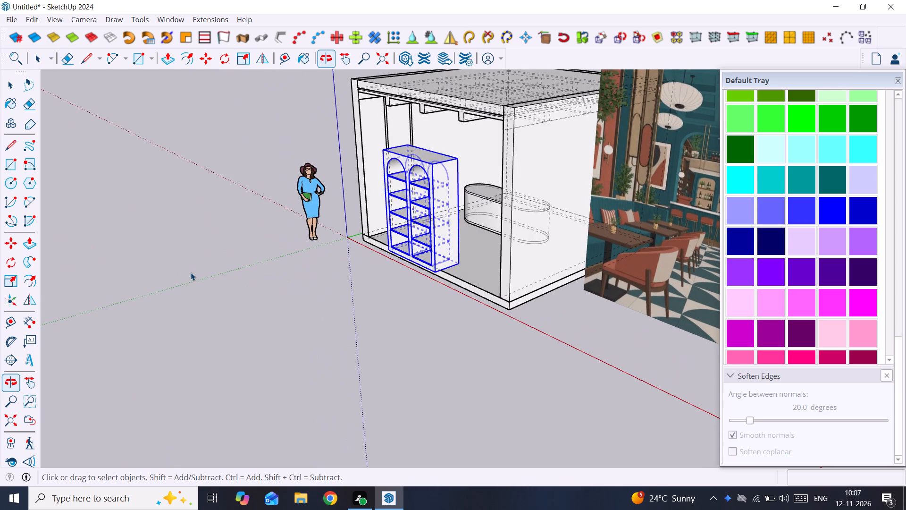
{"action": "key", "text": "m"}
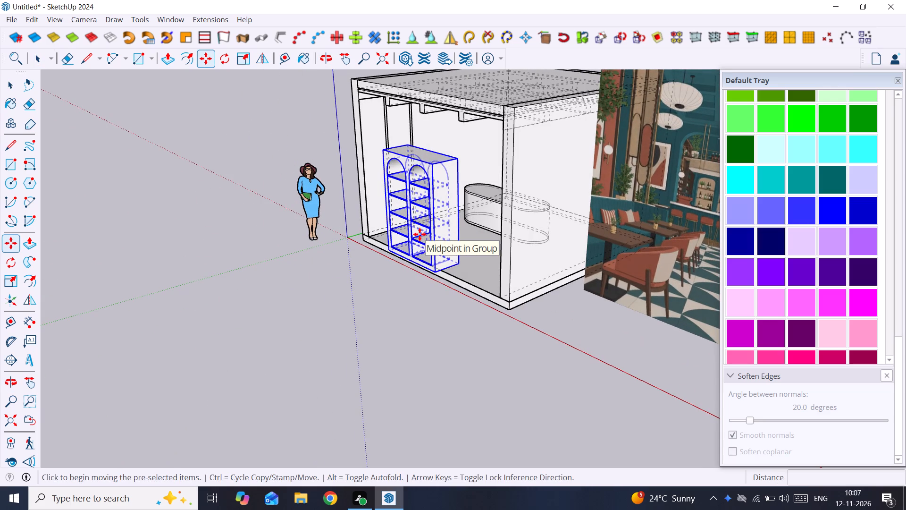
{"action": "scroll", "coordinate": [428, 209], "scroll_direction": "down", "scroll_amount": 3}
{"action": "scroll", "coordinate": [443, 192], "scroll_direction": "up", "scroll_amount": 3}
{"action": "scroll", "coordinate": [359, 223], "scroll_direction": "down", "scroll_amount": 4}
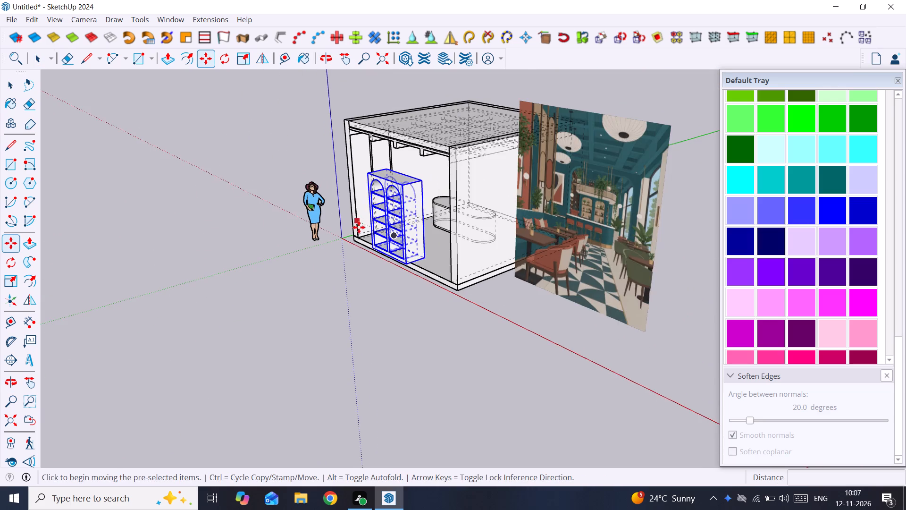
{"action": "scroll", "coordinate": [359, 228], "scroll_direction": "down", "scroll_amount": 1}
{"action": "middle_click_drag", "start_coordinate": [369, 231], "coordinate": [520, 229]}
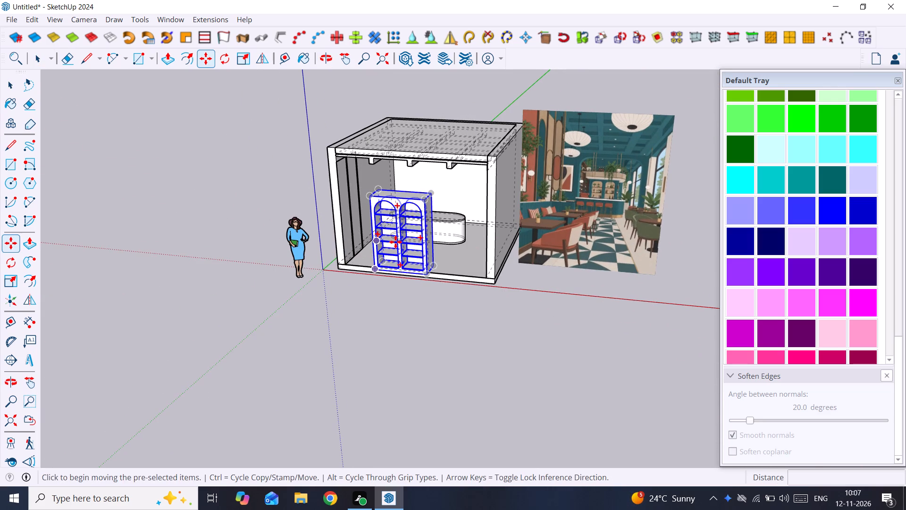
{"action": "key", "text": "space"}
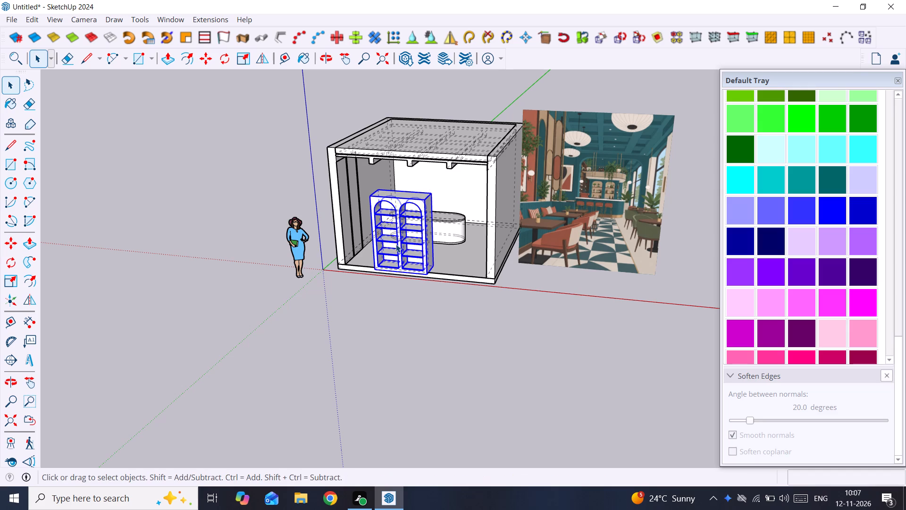
Open the shelved cabinet group for editing and examine the arched bar shelving in the reference image.
{"action": "double_click", "coordinate": [407, 221]}
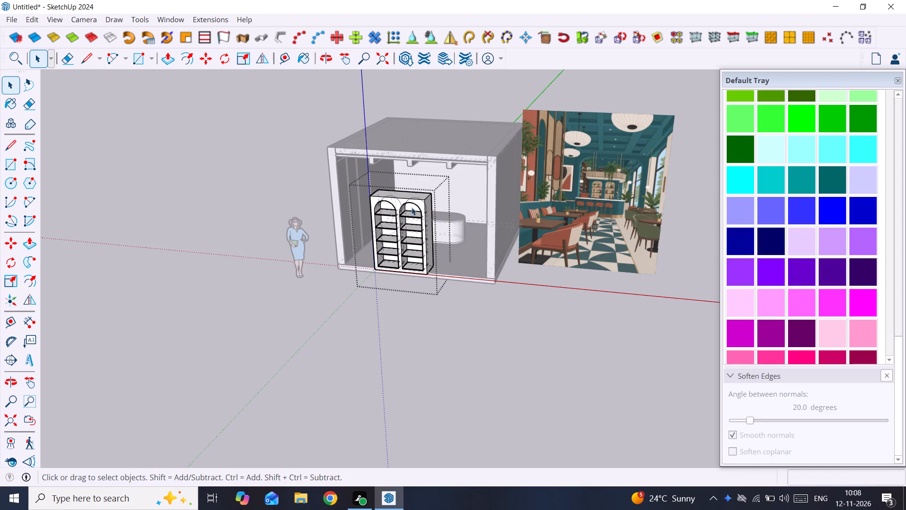
{"action": "scroll", "coordinate": [587, 177], "scroll_direction": "up", "scroll_amount": 4}
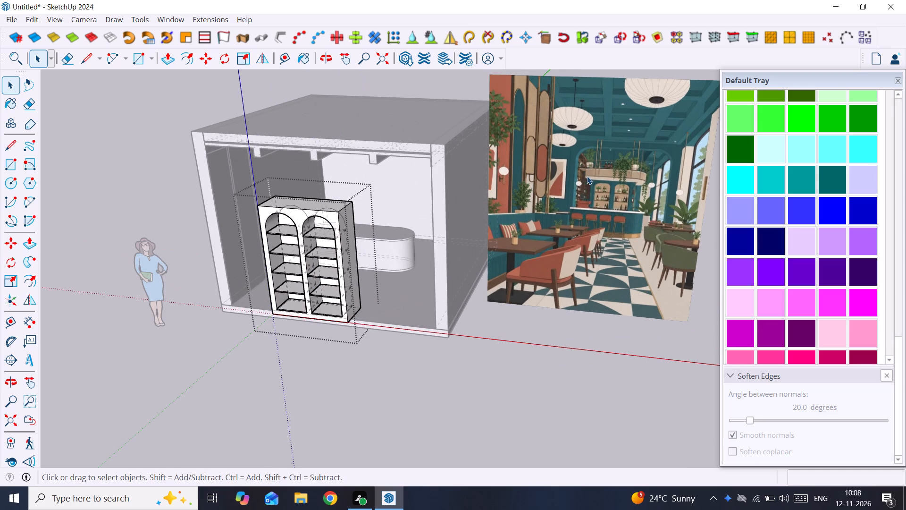
{"action": "scroll", "coordinate": [670, 165], "scroll_direction": "up", "scroll_amount": 7}
{"action": "scroll", "coordinate": [665, 167], "scroll_direction": "down", "scroll_amount": 6}
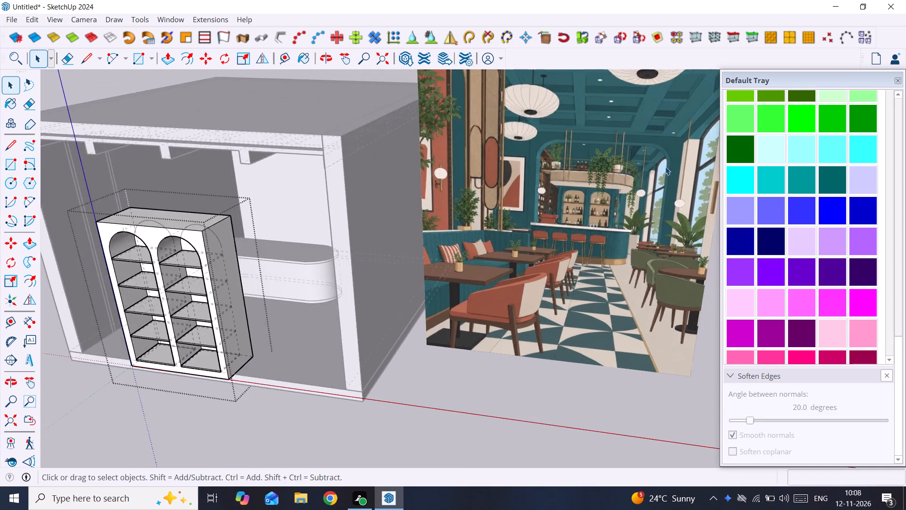
{"action": "scroll", "coordinate": [665, 167], "scroll_direction": "down", "scroll_amount": 8}
{"action": "scroll", "coordinate": [518, 195], "scroll_direction": "up", "scroll_amount": 4}
{"action": "scroll", "coordinate": [374, 212], "scroll_direction": "up", "scroll_amount": 4}
Draw a 5' by 2' rectangle covering the cabinet's top, corner to corner, inside the shelved cabinet group.
{"action": "middle_click_drag", "start_coordinate": [446, 212], "coordinate": [517, 240]}
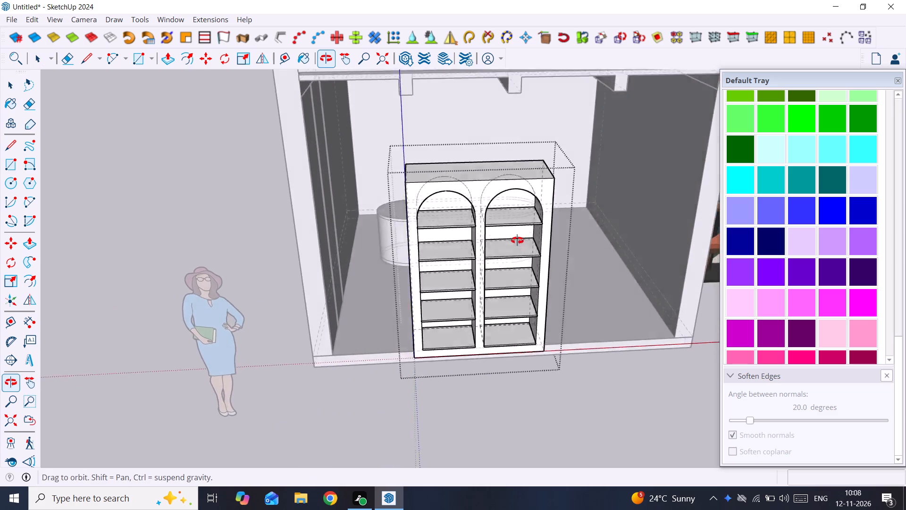
{"action": "middle_click_drag", "start_coordinate": [517, 240], "coordinate": [513, 261]}
{"action": "scroll", "coordinate": [463, 194], "scroll_direction": "up", "scroll_amount": 4}
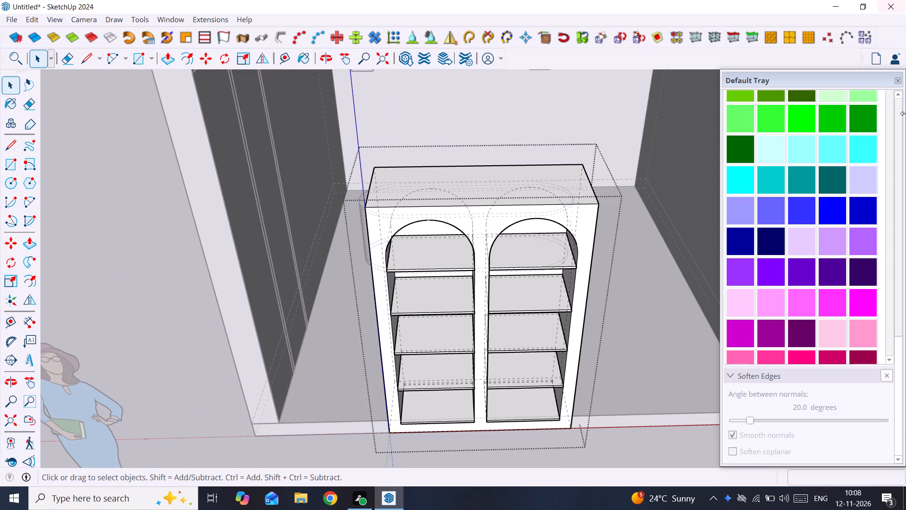
{"action": "key", "text": "r"}
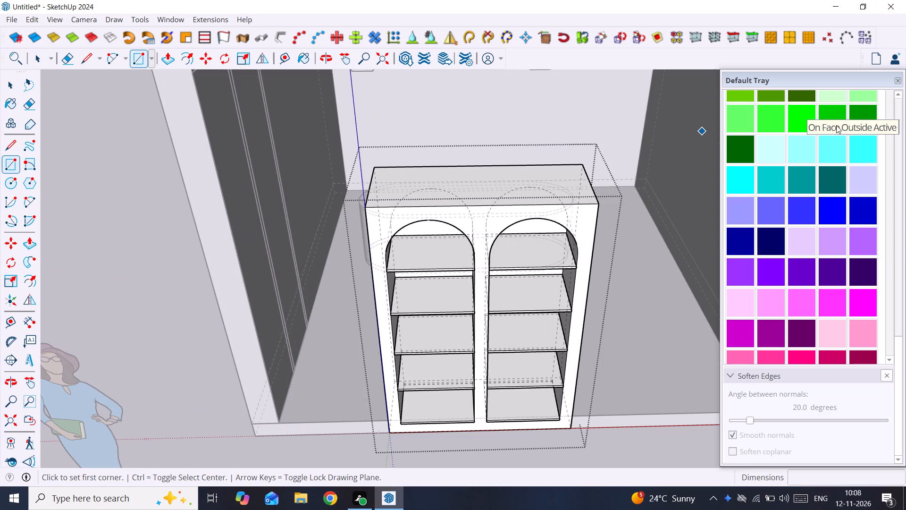
{"action": "left_click", "coordinate": [372, 169]}
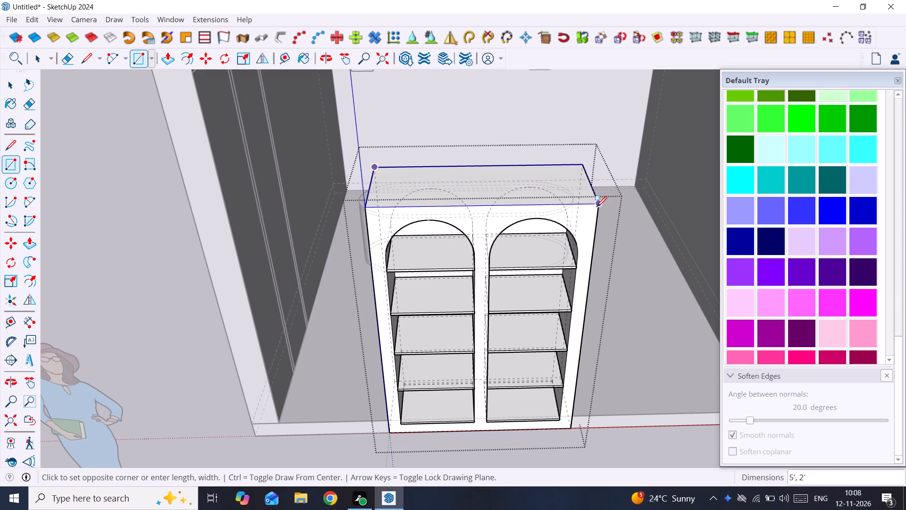
{"action": "left_click", "coordinate": [596, 207]}
{"action": "scroll", "coordinate": [507, 193], "scroll_direction": "up", "scroll_amount": 3}
{"action": "middle_click_drag", "start_coordinate": [506, 193], "coordinate": [499, 217]}
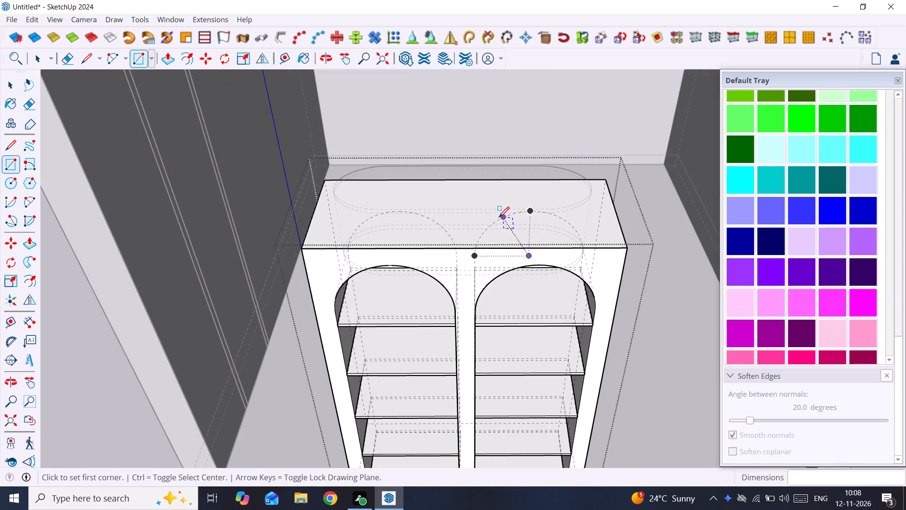
{"action": "key", "text": "space"}
{"action": "double_click", "coordinate": [499, 217]}
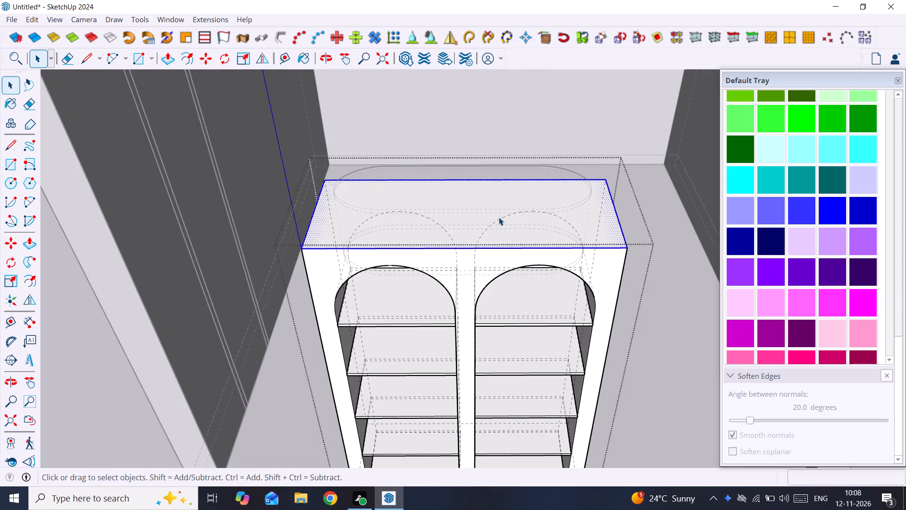
{"action": "scroll", "coordinate": [506, 217], "scroll_direction": "down", "scroll_amount": 10}
{"action": "left_click", "coordinate": [154, 230]}
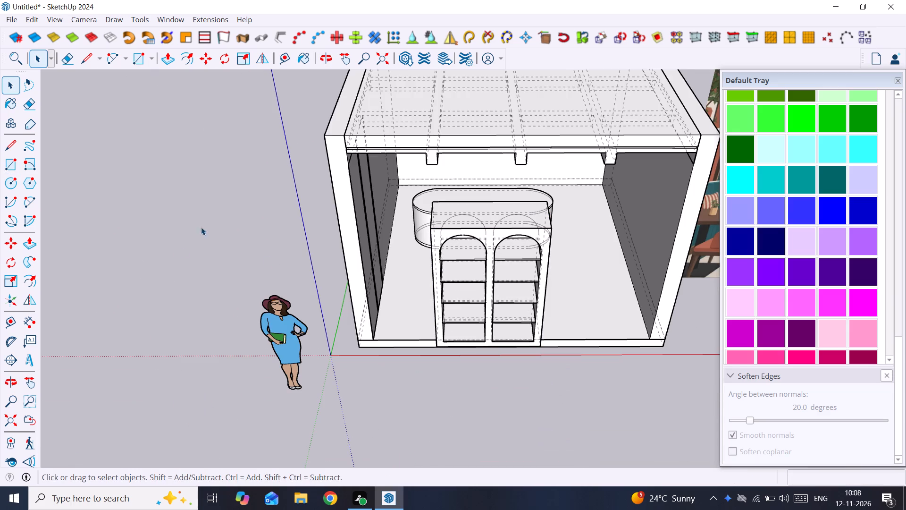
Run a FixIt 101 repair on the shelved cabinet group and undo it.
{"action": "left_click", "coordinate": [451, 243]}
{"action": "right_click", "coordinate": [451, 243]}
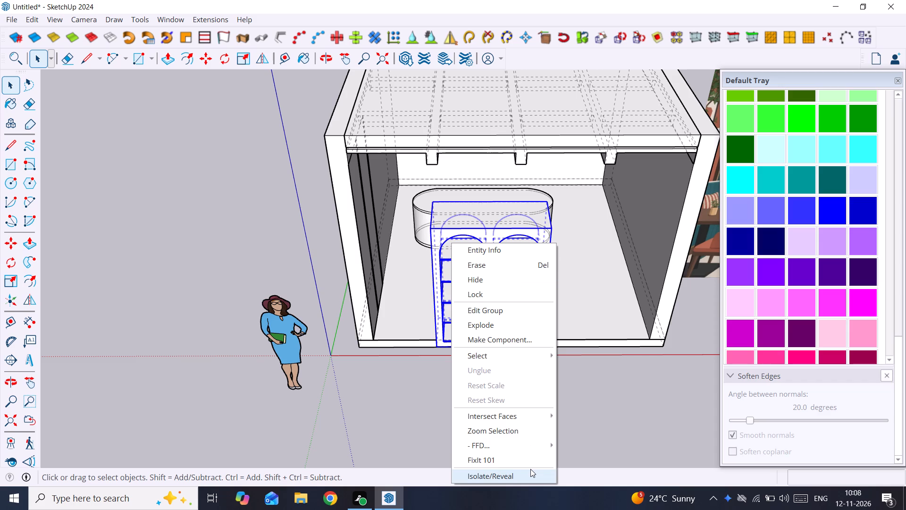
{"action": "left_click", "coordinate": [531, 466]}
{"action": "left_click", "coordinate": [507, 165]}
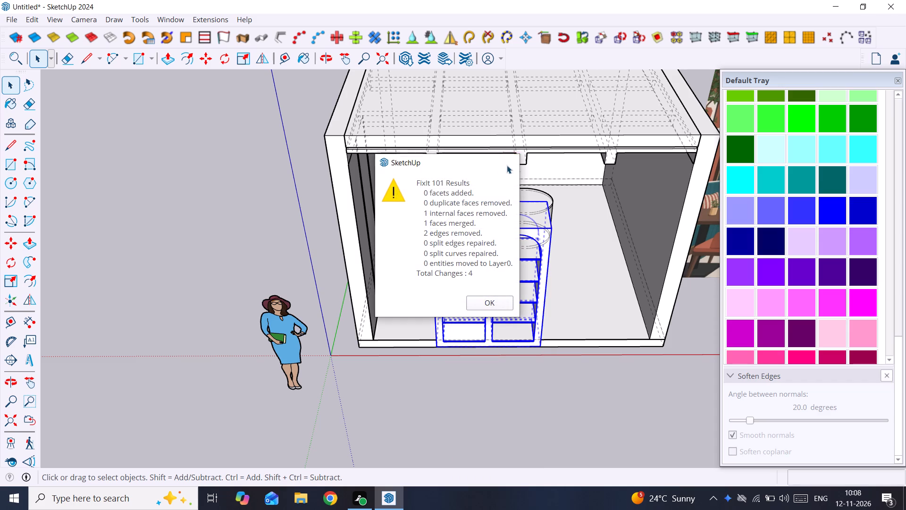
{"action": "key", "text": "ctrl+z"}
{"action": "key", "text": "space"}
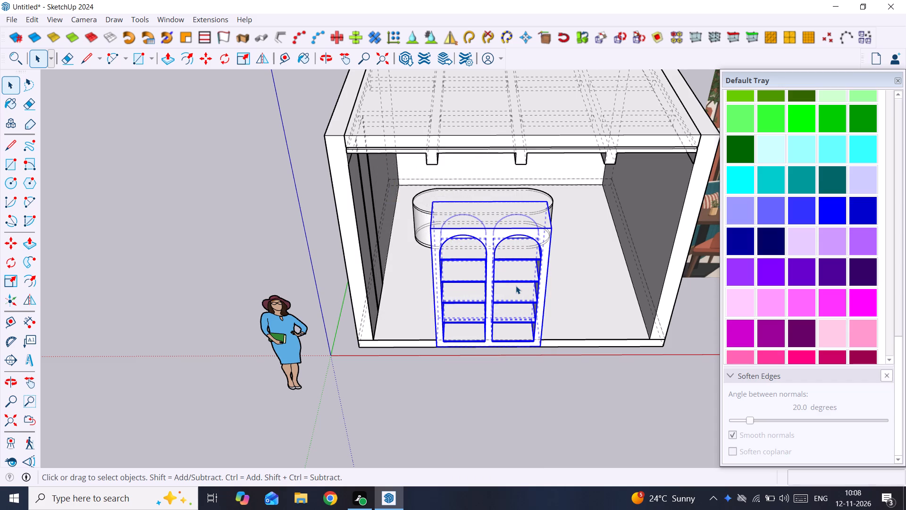
Isolate the shelved cabinet group from the rest of the model.
{"action": "right_click", "coordinate": [516, 286]}
{"action": "left_click", "coordinate": [555, 274]}
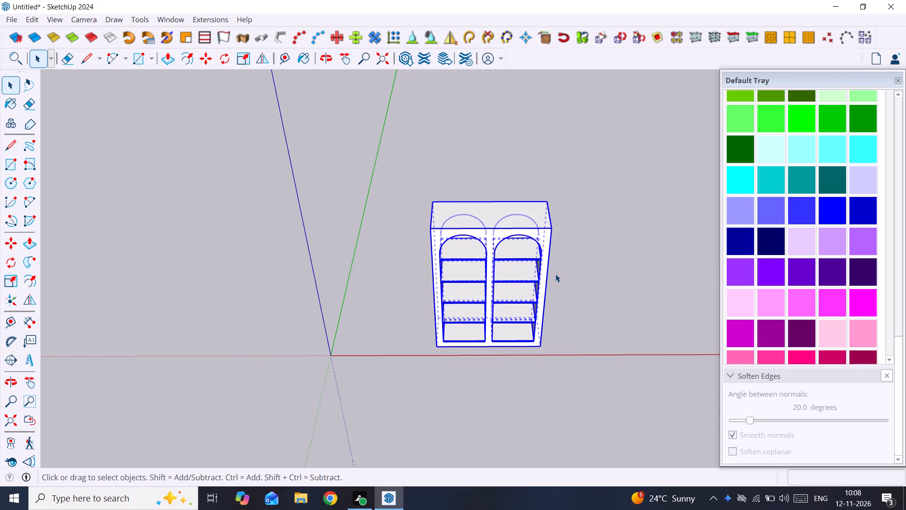
Make the rectangular face on the cabinet's top, with its edges, a separate group inside the cabinet group.
{"action": "scroll", "coordinate": [519, 229], "scroll_direction": "up", "scroll_amount": 2}
{"action": "double_click", "coordinate": [519, 229]}
{"action": "left_click", "coordinate": [517, 214]}
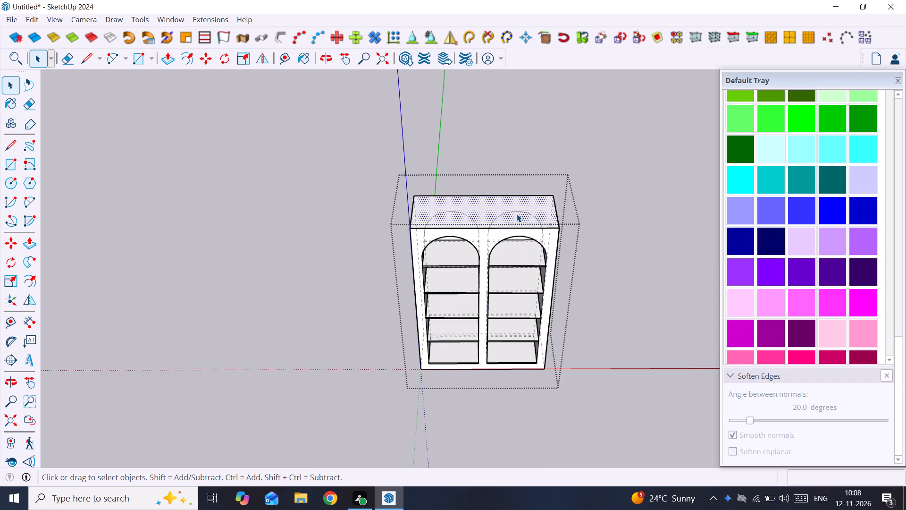
{"action": "scroll", "coordinate": [517, 214], "scroll_direction": "up", "scroll_amount": 3}
{"action": "double_click", "coordinate": [517, 216]}
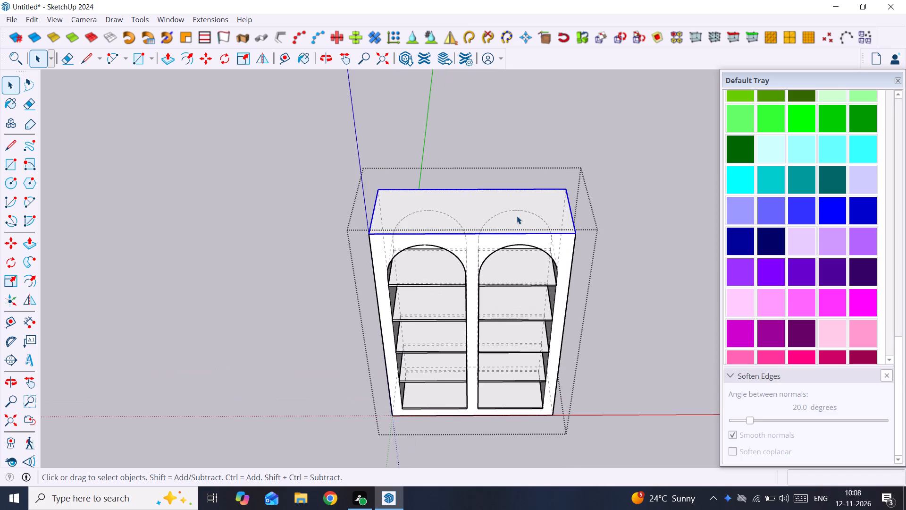
{"action": "scroll", "coordinate": [517, 216], "scroll_direction": "up", "scroll_amount": 2}
{"action": "right_click", "coordinate": [517, 216]}
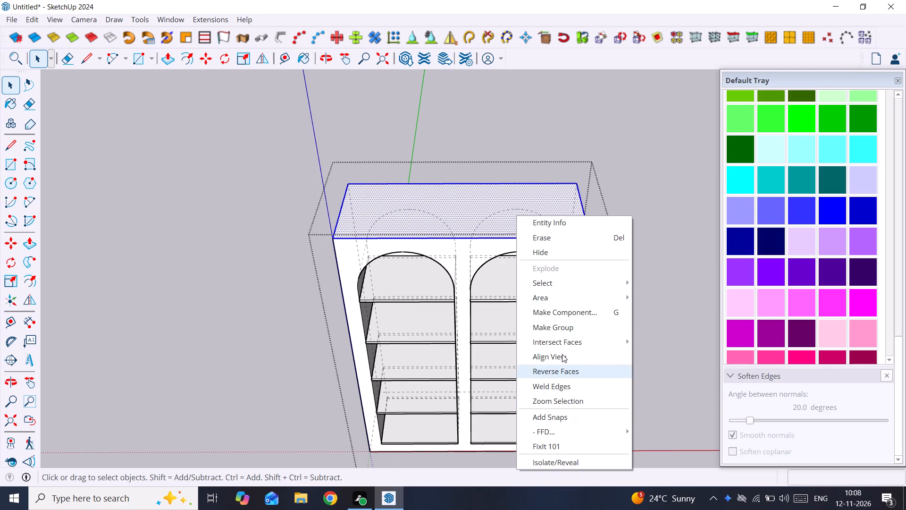
{"action": "left_click", "coordinate": [560, 328]}
Push/Pull the face inside the new top group upward by 4" to form a slab on the cabinet.
{"action": "double_click", "coordinate": [539, 214]}
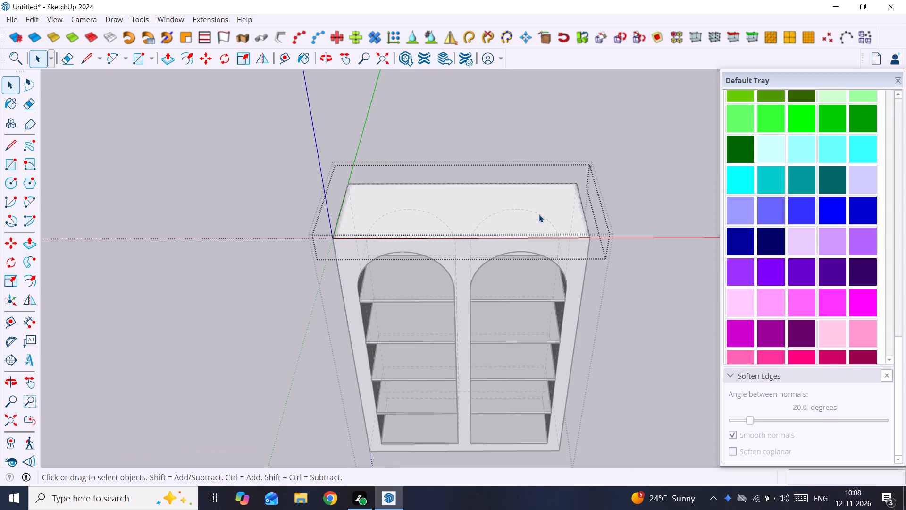
{"action": "left_click", "coordinate": [539, 214]}
{"action": "scroll", "coordinate": [566, 217], "scroll_direction": "down", "scroll_amount": 2}
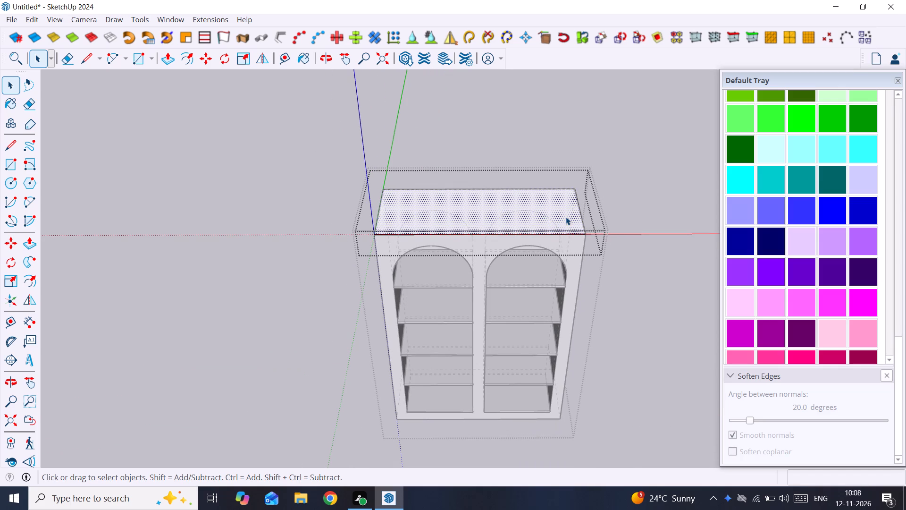
{"action": "key", "text": "p"}
{"action": "left_click", "coordinate": [566, 217]}
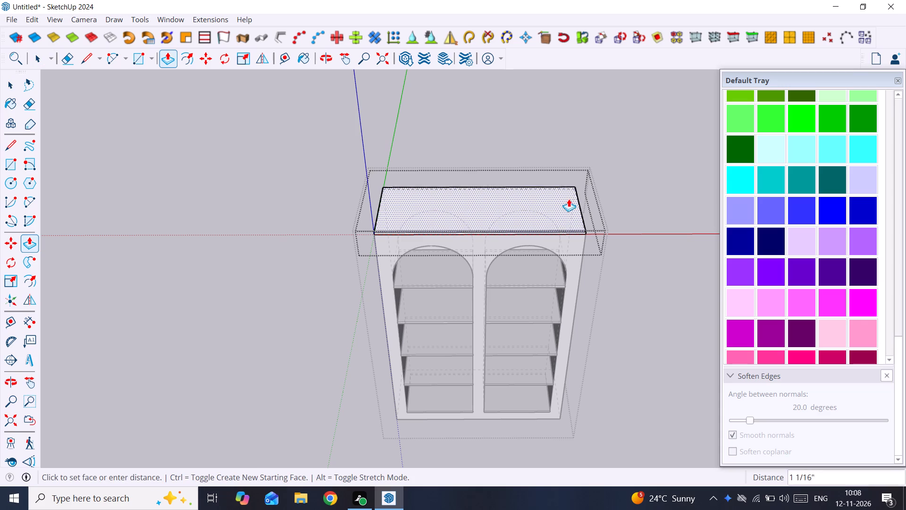
{"action": "key", "text": "4"}
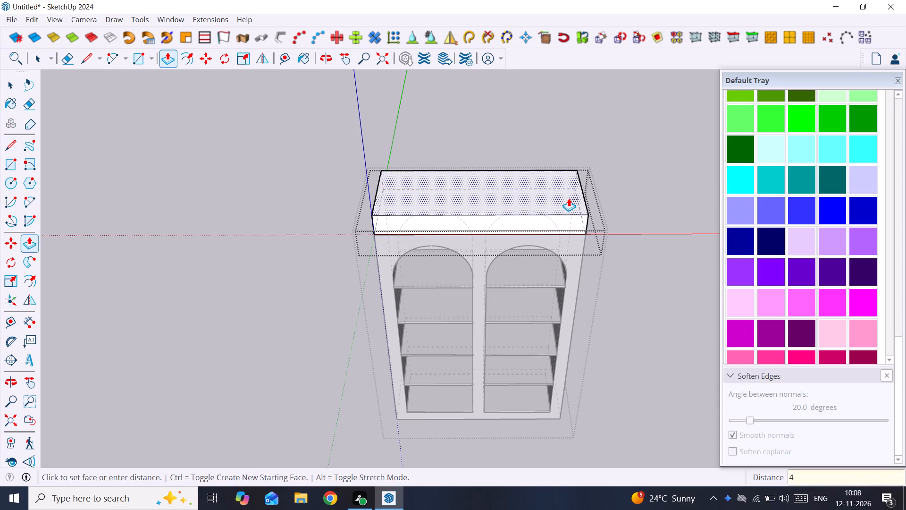
{"action": "key", "text": "shift+quotedbl"}
{"action": "key", "text": "Return"}
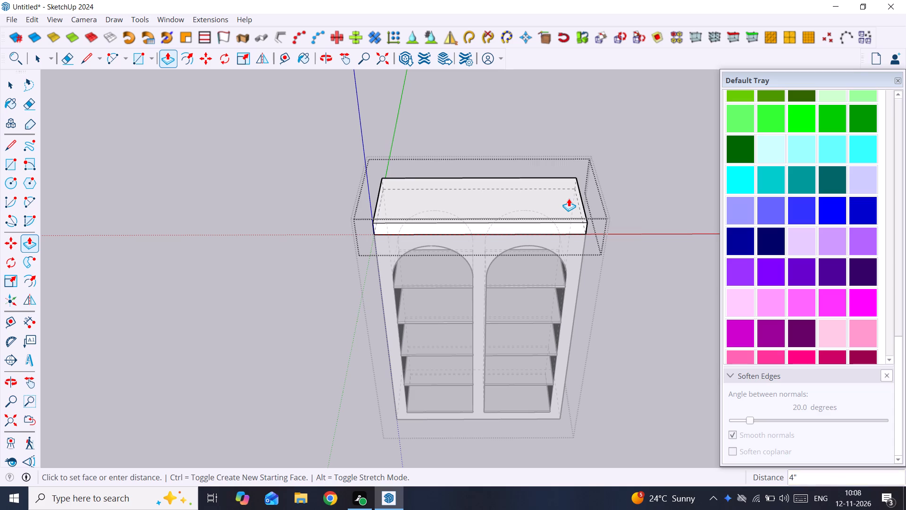
Close the slab and cabinet groups and reveal the rest of the model with Isolate/Reveal.
{"action": "key", "text": "space"}
{"action": "scroll", "coordinate": [580, 102], "scroll_direction": "down", "scroll_amount": 6}
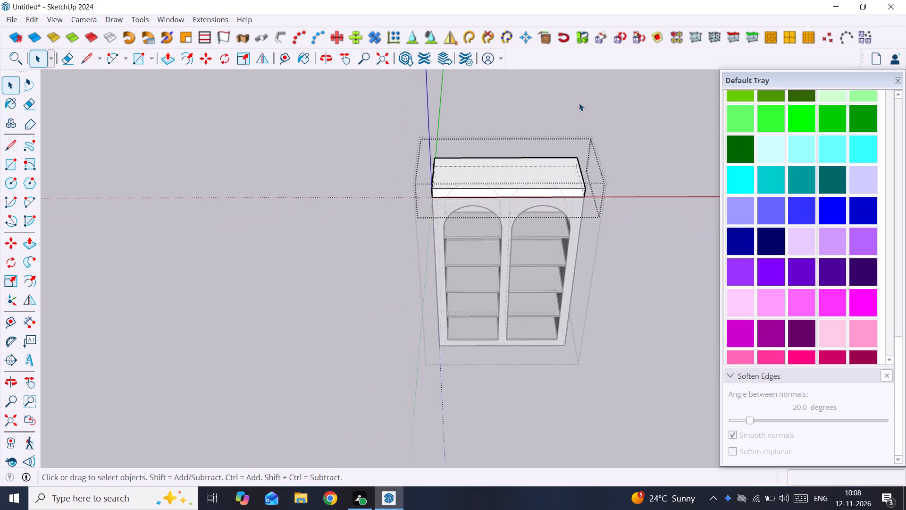
{"action": "scroll", "coordinate": [579, 103], "scroll_direction": "down", "scroll_amount": 5}
{"action": "left_click", "coordinate": [619, 210]}
{"action": "left_click", "coordinate": [575, 184]}
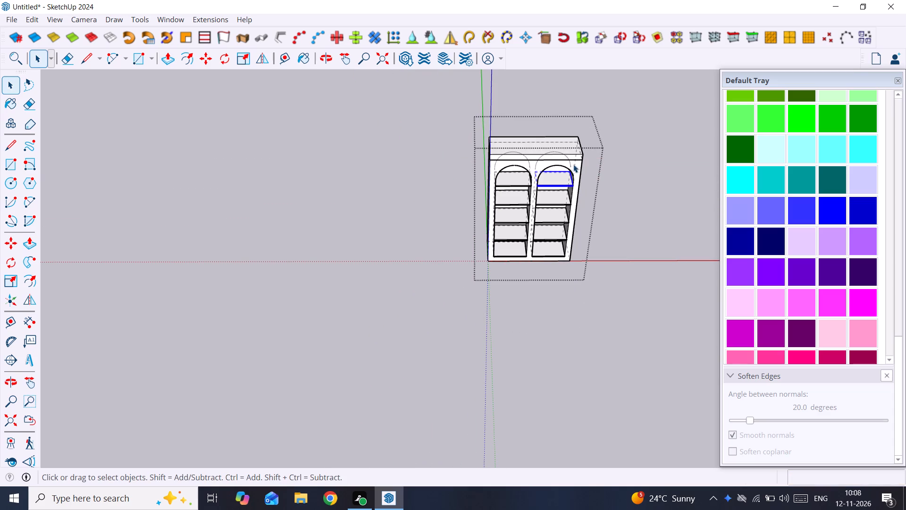
{"action": "left_click", "coordinate": [572, 153]}
{"action": "left_click", "coordinate": [682, 188]}
{"action": "left_click", "coordinate": [571, 165]}
{"action": "right_click", "coordinate": [571, 165]}
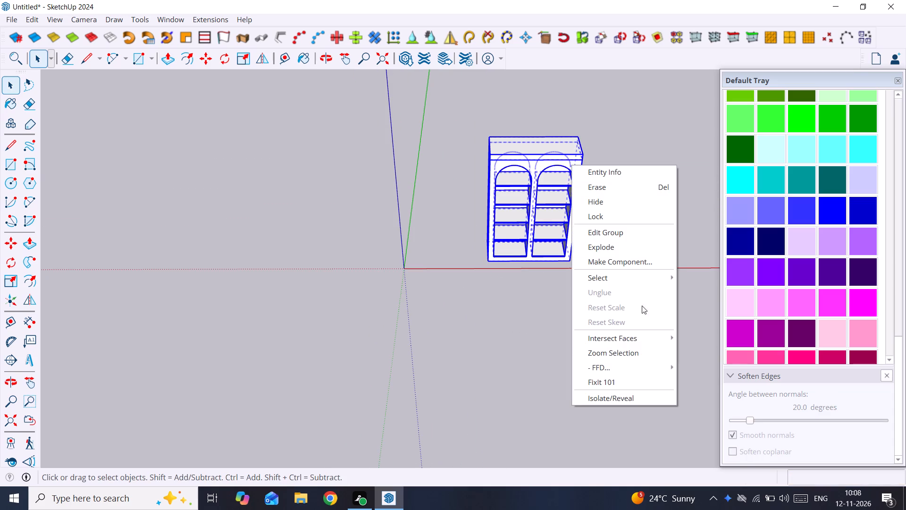
{"action": "left_click", "coordinate": [642, 403]}
Isolate the shelved cabinet group together with the café reference image.
{"action": "scroll", "coordinate": [681, 175], "scroll_direction": "down", "scroll_amount": 10}
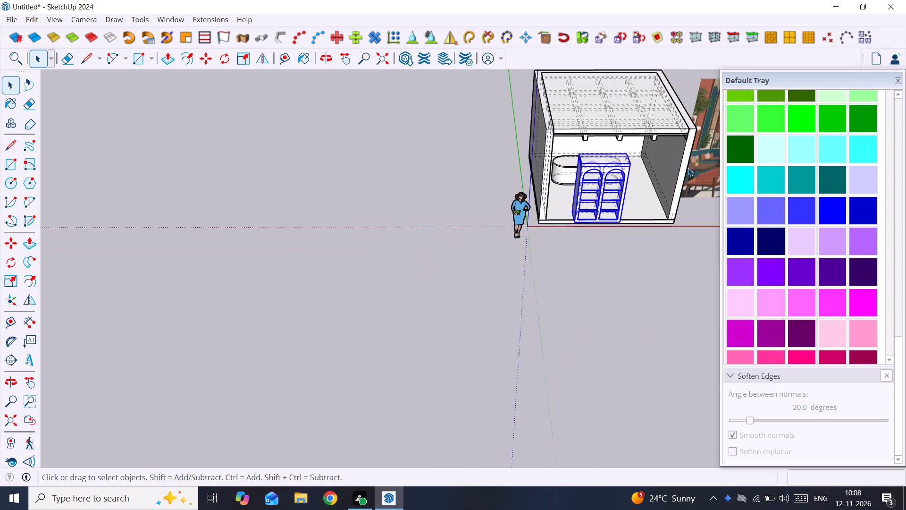
{"action": "left_click", "coordinate": [705, 170], "text": "ctrl"}
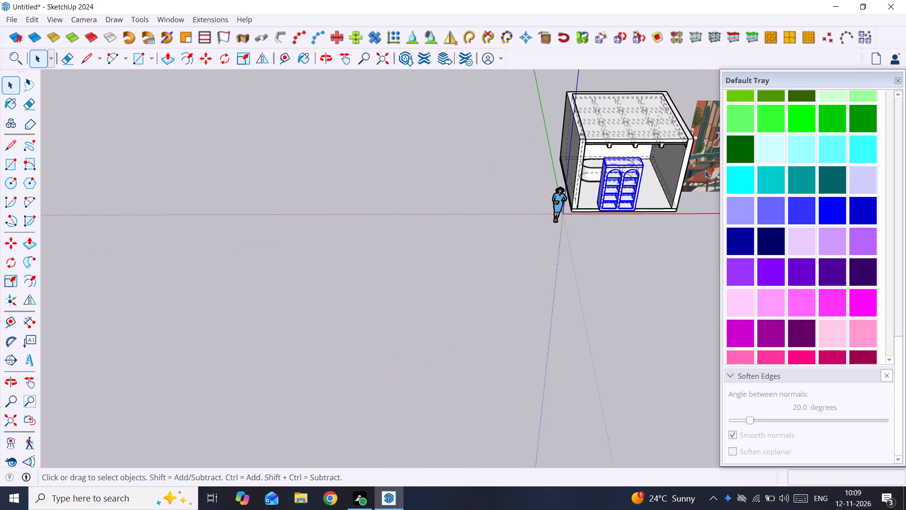
{"action": "right_click", "coordinate": [631, 173]}
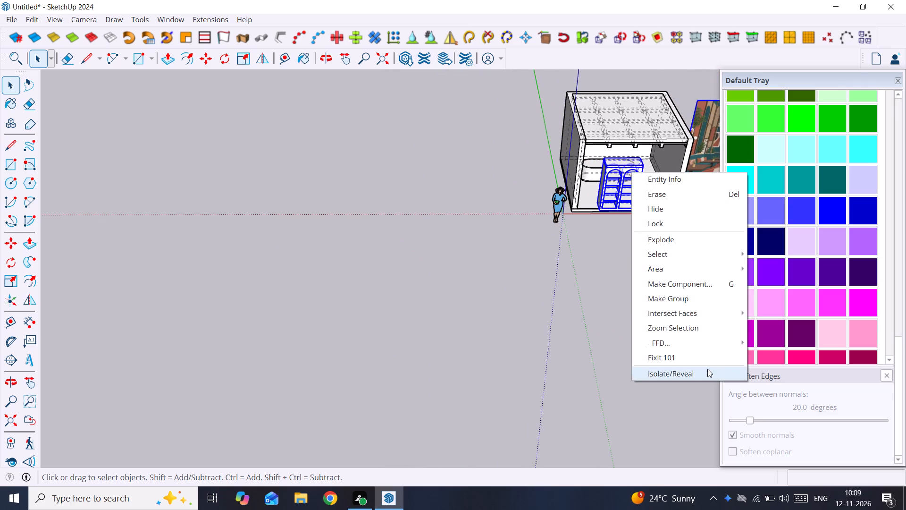
{"action": "left_click", "coordinate": [707, 369]}
Examine the bar area and its arched shelving in the café reference image.
{"action": "scroll", "coordinate": [672, 207], "scroll_direction": "down", "scroll_amount": 3}
{"action": "middle_click_drag", "start_coordinate": [663, 214], "coordinate": [397, 299], "text": "shift"}
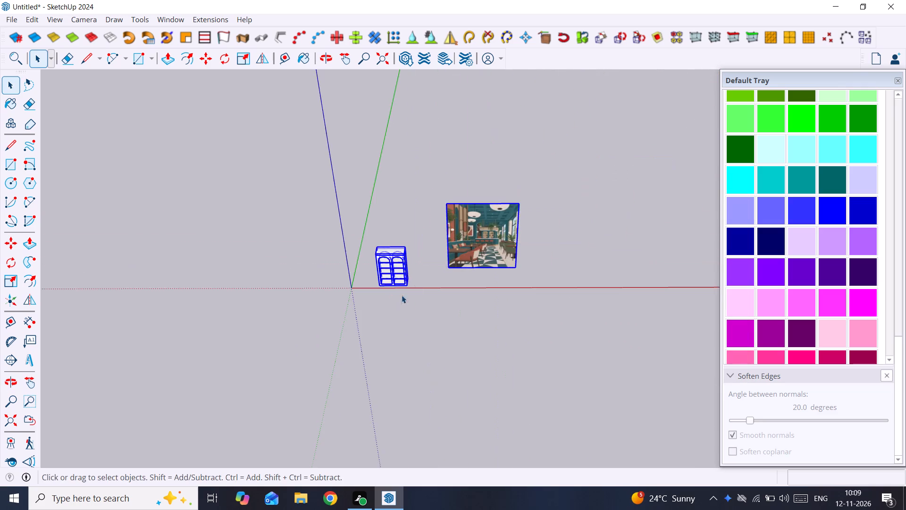
{"action": "scroll", "coordinate": [489, 247], "scroll_direction": "up", "scroll_amount": 3}
{"action": "key", "text": "space"}
{"action": "left_click", "coordinate": [600, 228]}
{"action": "scroll", "coordinate": [470, 244], "scroll_direction": "up", "scroll_amount": 12}
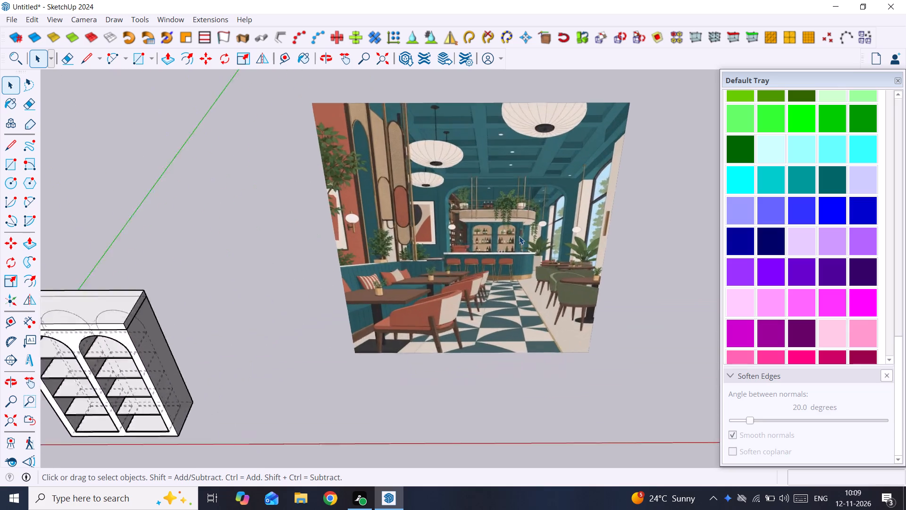
{"action": "scroll", "coordinate": [519, 236], "scroll_direction": "up", "scroll_amount": 2}
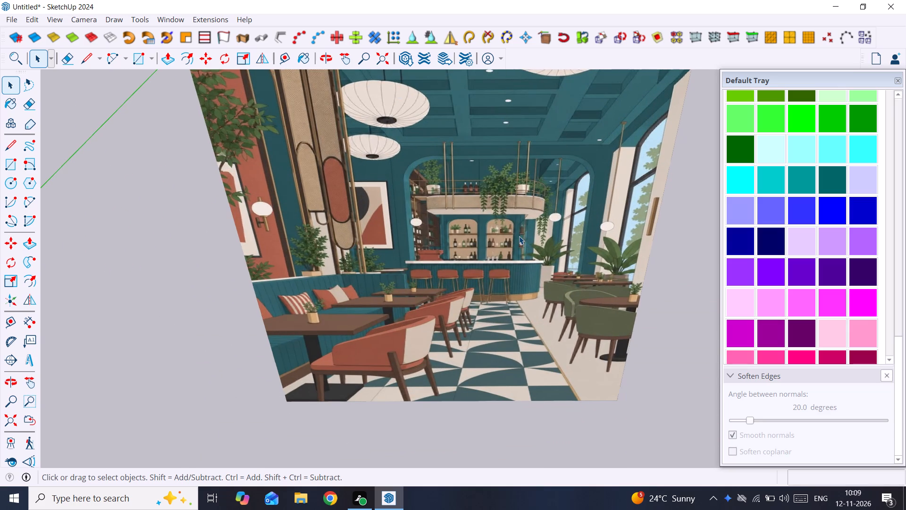
{"action": "scroll", "coordinate": [519, 236], "scroll_direction": "down", "scroll_amount": 10}
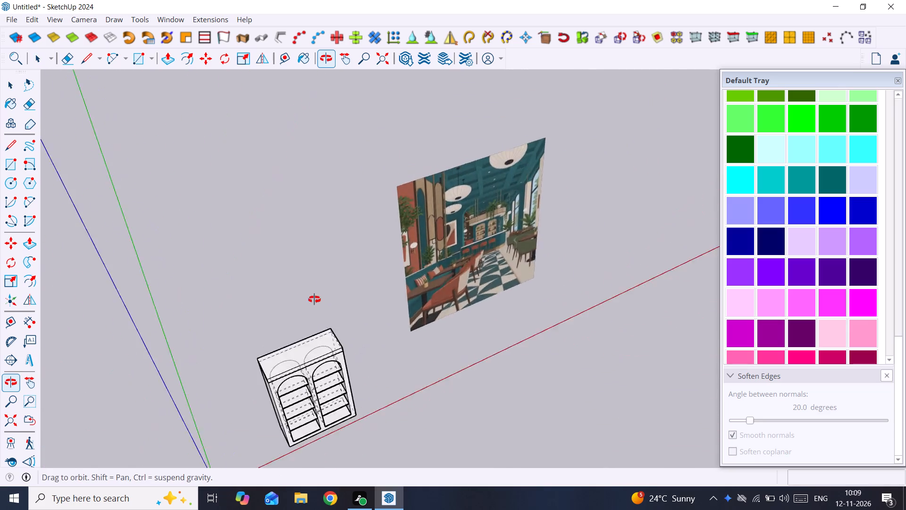
Inside the cabinet group, draw a 2-point arc across the slab's 2' short top edge, bulging about 6" outward.
{"action": "middle_click_drag", "start_coordinate": [249, 299], "coordinate": [457, 248], "text": "shift"}
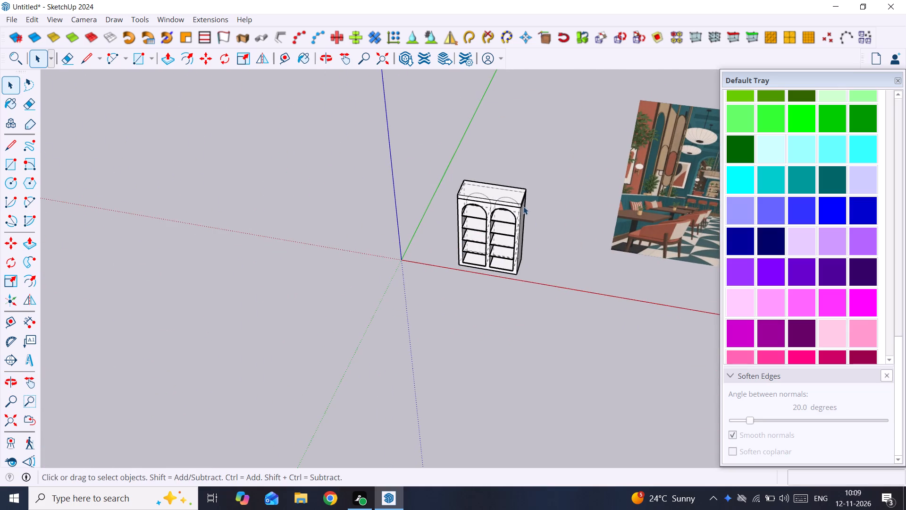
{"action": "scroll", "coordinate": [523, 206], "scroll_direction": "up", "scroll_amount": 3}
{"action": "middle_click_drag", "start_coordinate": [557, 211], "coordinate": [649, 209]}
{"action": "scroll", "coordinate": [536, 187], "scroll_direction": "up", "scroll_amount": 5}
{"action": "triple_click", "coordinate": [489, 191]}
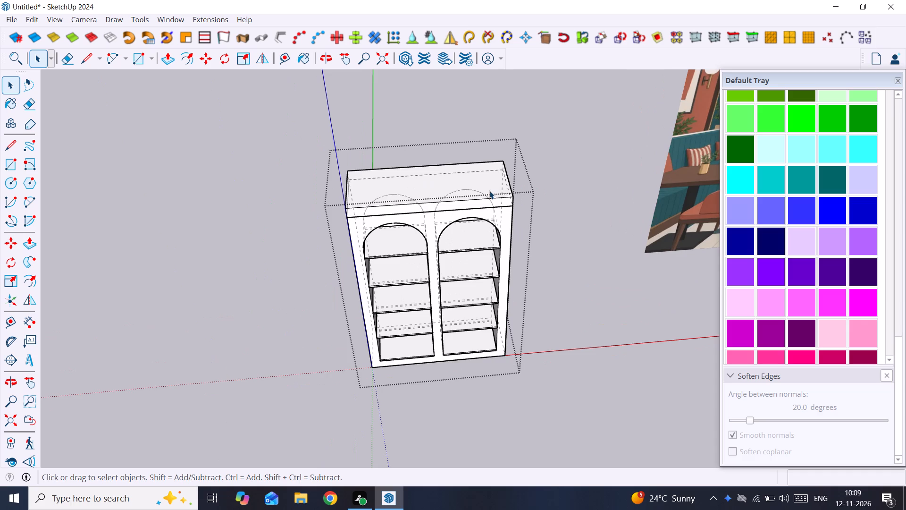
{"action": "scroll", "coordinate": [431, 203], "scroll_direction": "up", "scroll_amount": 3}
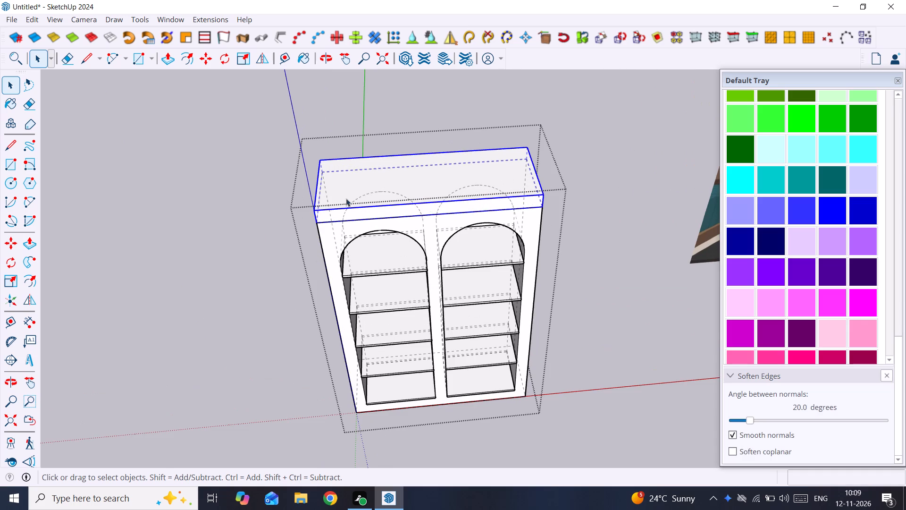
{"action": "scroll", "coordinate": [300, 210], "scroll_direction": "up", "scroll_amount": 2}
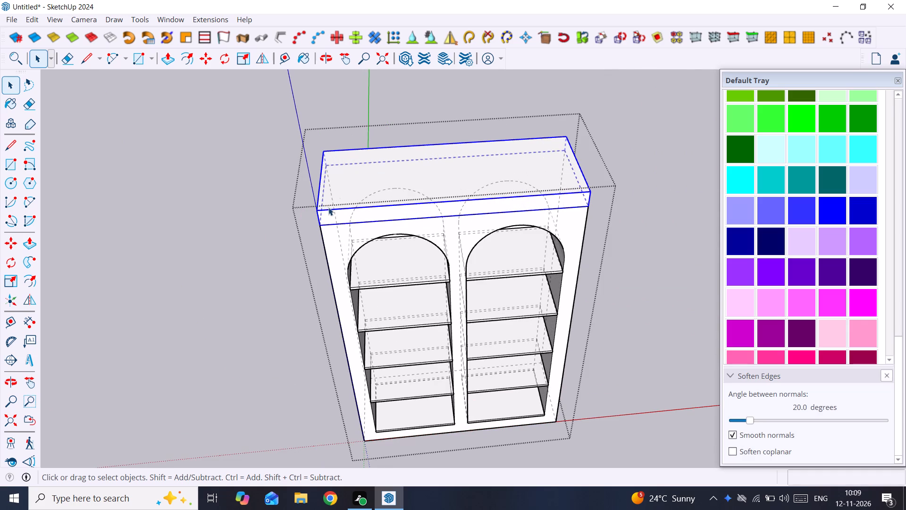
{"action": "key", "text": "a"}
{"action": "scroll", "coordinate": [333, 166], "scroll_direction": "up", "scroll_amount": 3}
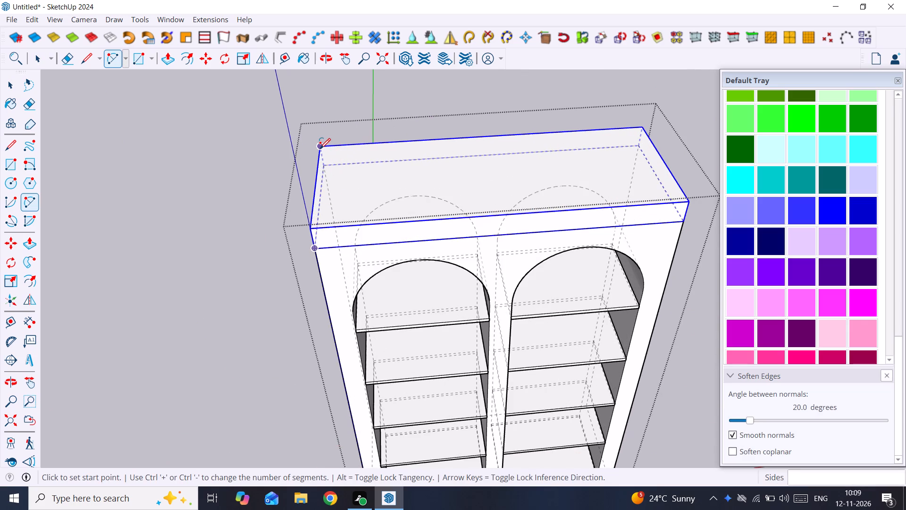
{"action": "scroll", "coordinate": [326, 153], "scroll_direction": "down", "scroll_amount": 2}
{"action": "scroll", "coordinate": [393, 188], "scroll_direction": "down", "scroll_amount": 5}
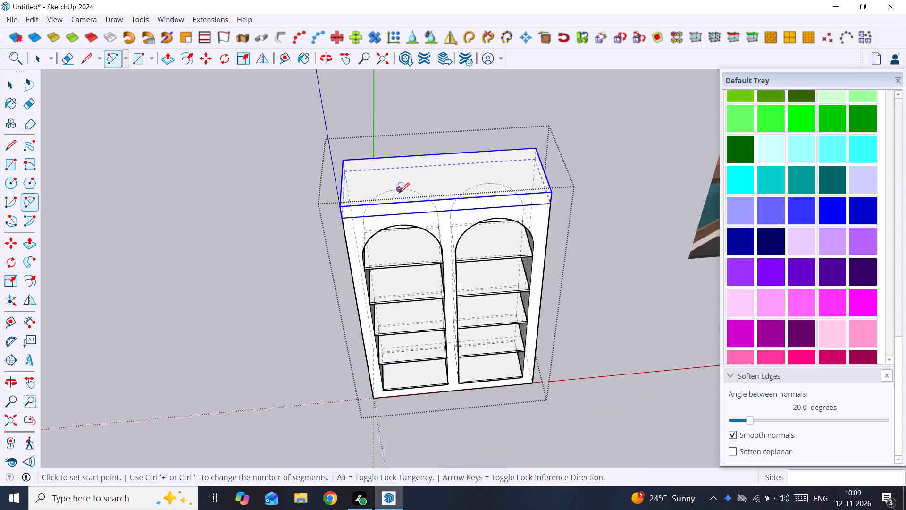
{"action": "scroll", "coordinate": [399, 193], "scroll_direction": "down", "scroll_amount": 4}
{"action": "scroll", "coordinate": [672, 158], "scroll_direction": "down", "scroll_amount": 8}
{"action": "scroll", "coordinate": [696, 147], "scroll_direction": "up", "scroll_amount": 1}
{"action": "middle_click_drag", "start_coordinate": [696, 147], "coordinate": [503, 149]}
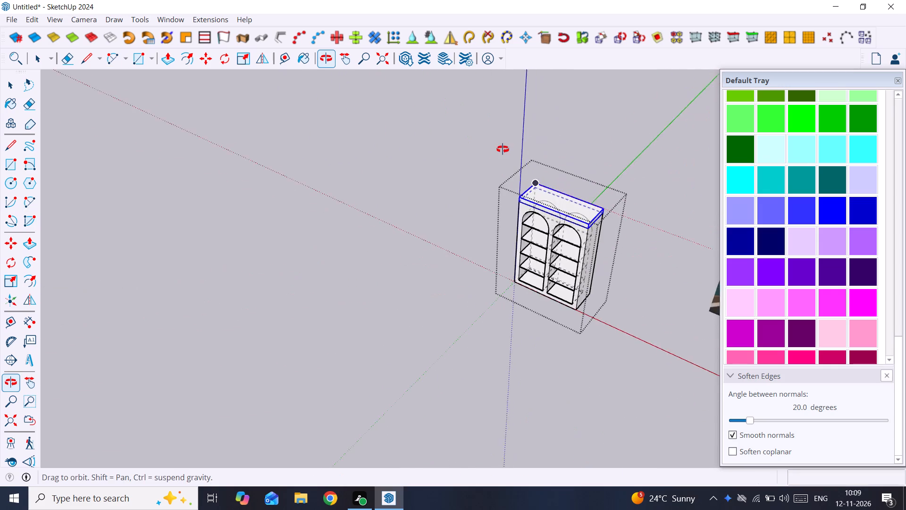
{"action": "middle_click_drag", "start_coordinate": [503, 149], "coordinate": [353, 178]}
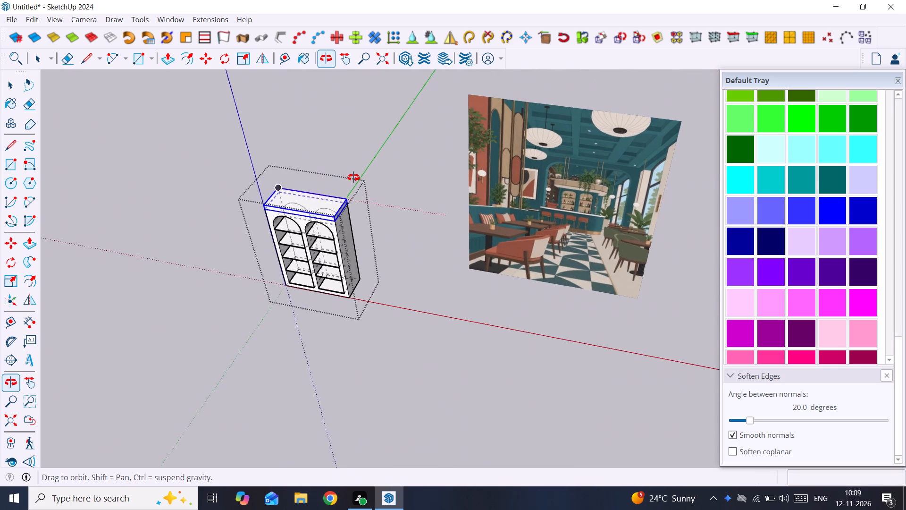
{"action": "middle_click_drag", "start_coordinate": [353, 178], "coordinate": [354, 178]}
{"action": "scroll", "coordinate": [276, 181], "scroll_direction": "up", "scroll_amount": 2}
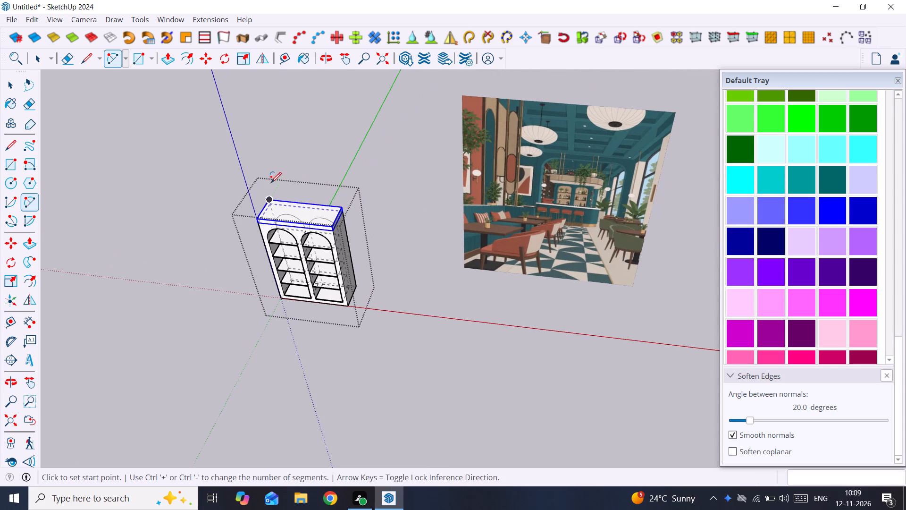
{"action": "scroll", "coordinate": [271, 183], "scroll_direction": "up", "scroll_amount": 9}
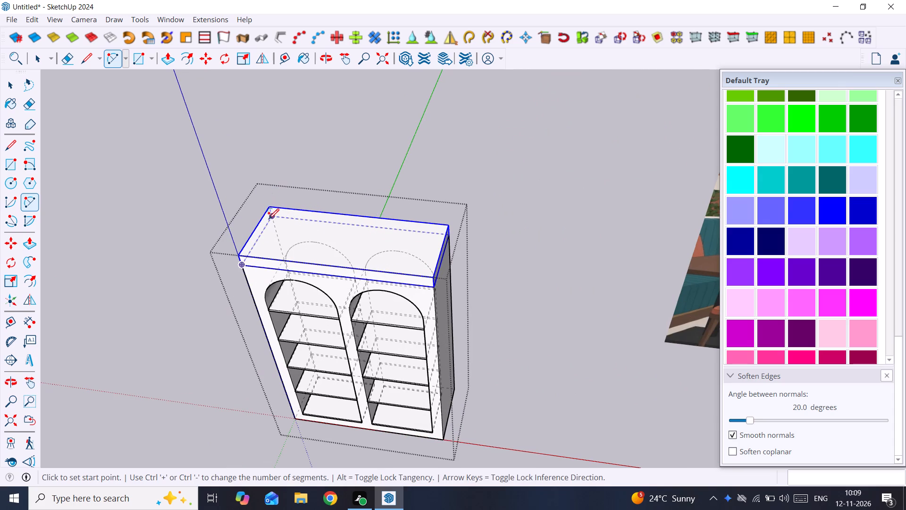
{"action": "middle_click_drag", "start_coordinate": [275, 220], "coordinate": [488, 173]}
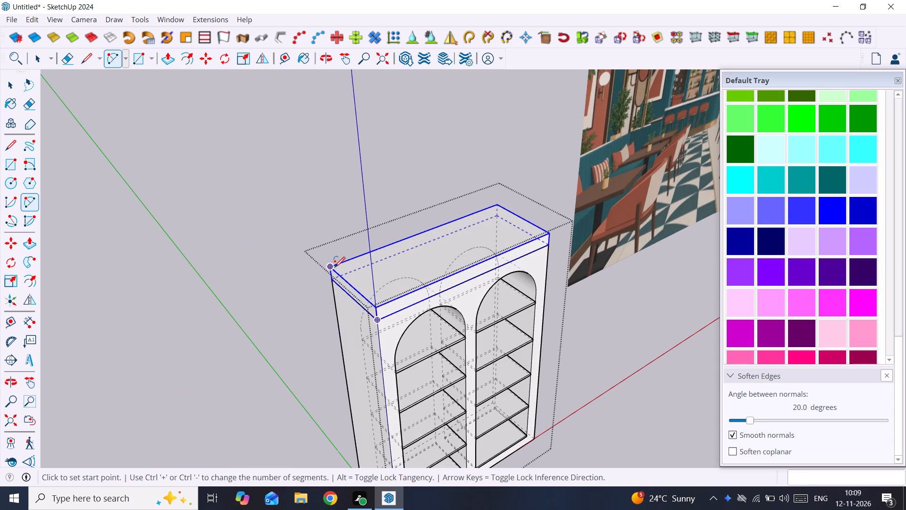
{"action": "left_click", "coordinate": [330, 267]}
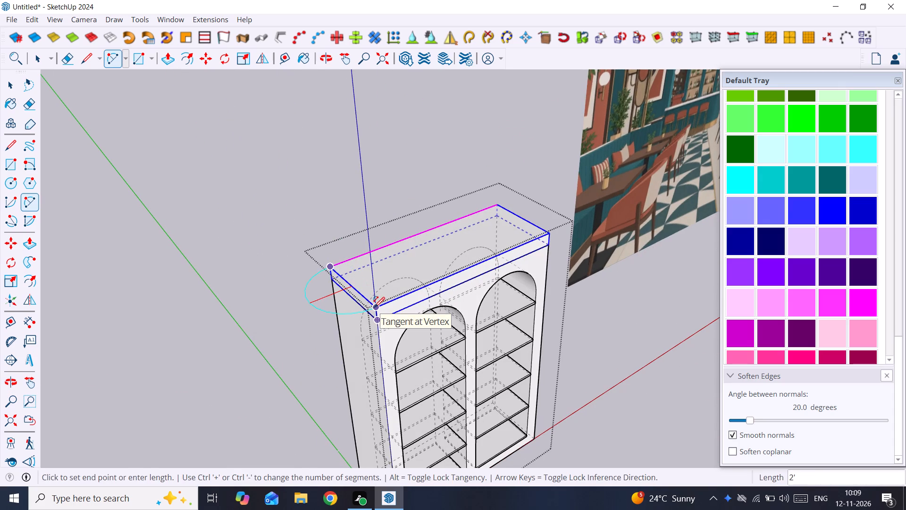
{"action": "left_click", "coordinate": [374, 307]}
{"action": "middle_click_drag", "start_coordinate": [337, 302], "coordinate": [334, 301]}
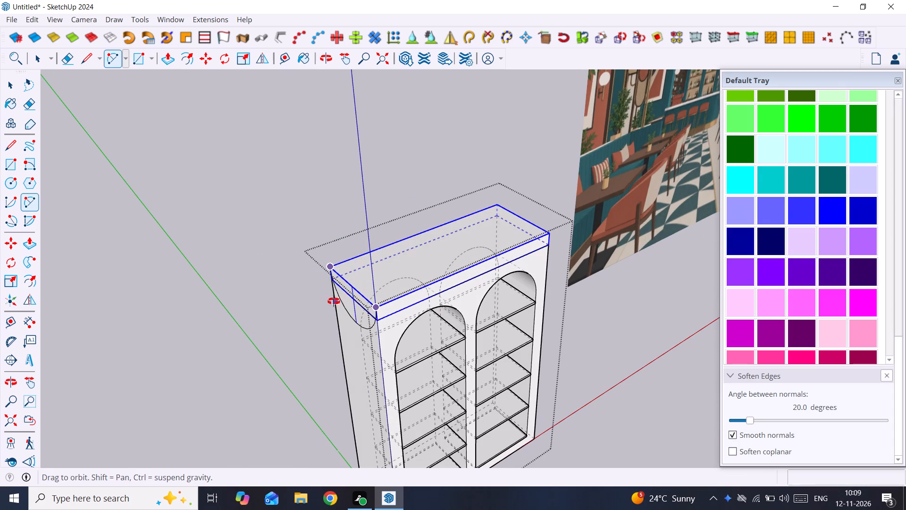
{"action": "middle_click_drag", "start_coordinate": [334, 301], "coordinate": [214, 308]}
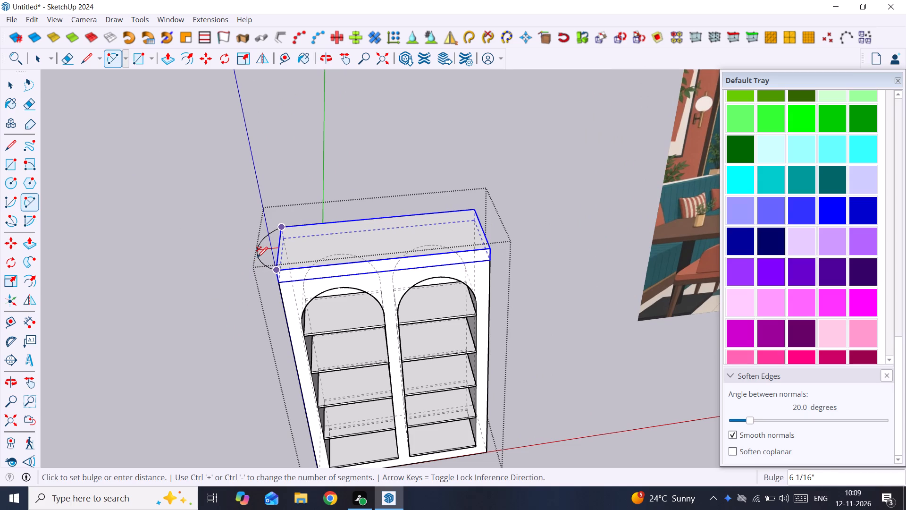
{"action": "left_click", "coordinate": [257, 257]}
Set the segments of the arc at the slab's end to 30 in its entity info.
{"action": "scroll", "coordinate": [294, 245], "scroll_direction": "up", "scroll_amount": 4}
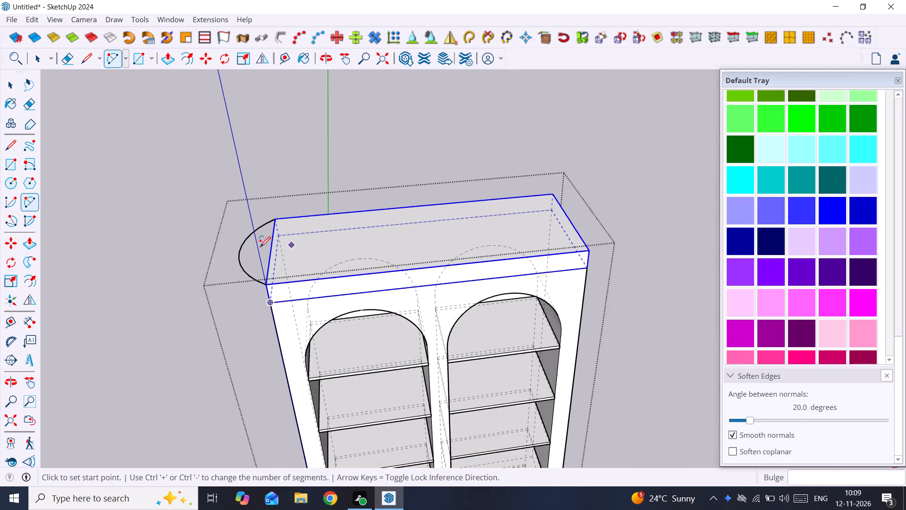
{"action": "scroll", "coordinate": [256, 247], "scroll_direction": "up", "scroll_amount": 7}
{"action": "middle_click_drag", "start_coordinate": [249, 247], "coordinate": [519, 73]}
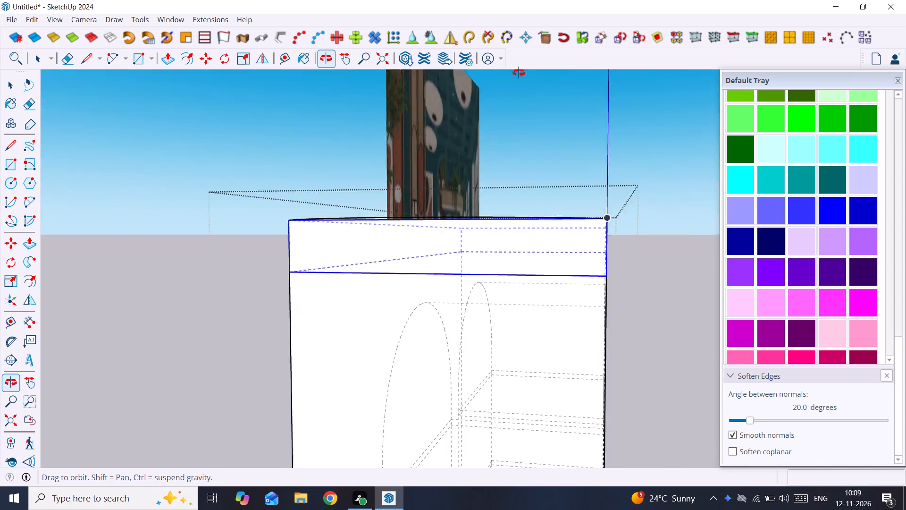
{"action": "middle_click_drag", "start_coordinate": [519, 73], "coordinate": [168, 341]}
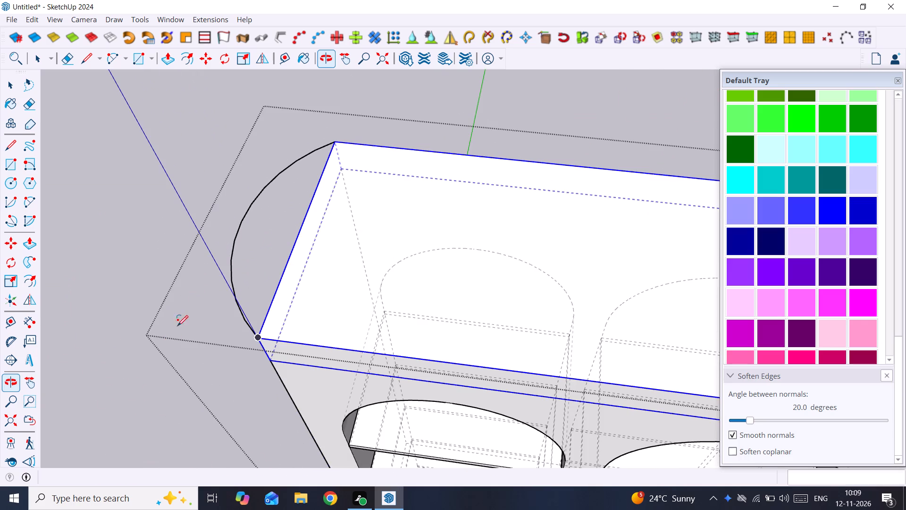
{"action": "middle_click_drag", "start_coordinate": [261, 224], "coordinate": [600, 17]}
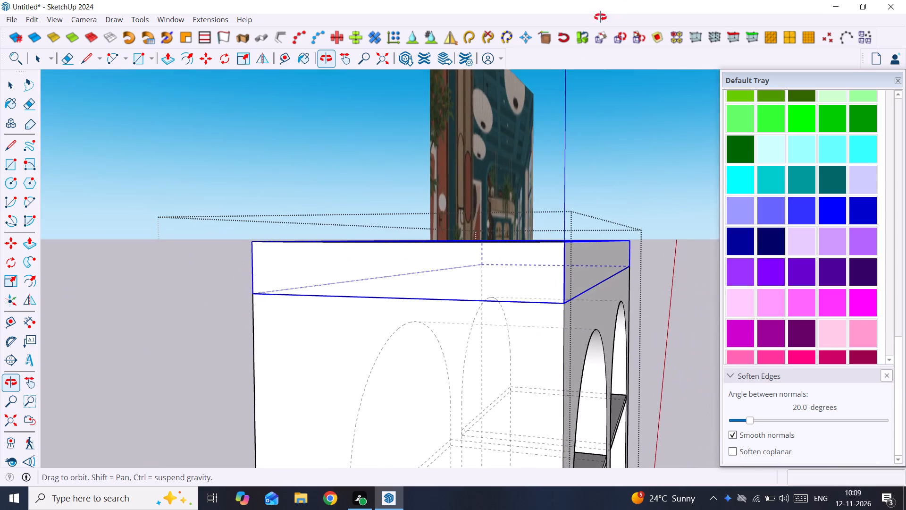
{"action": "middle_click_drag", "start_coordinate": [600, 17], "coordinate": [219, 308]}
{"action": "scroll", "coordinate": [331, 238], "scroll_direction": "down", "scroll_amount": 2}
{"action": "scroll", "coordinate": [303, 249], "scroll_direction": "up", "scroll_amount": 2}
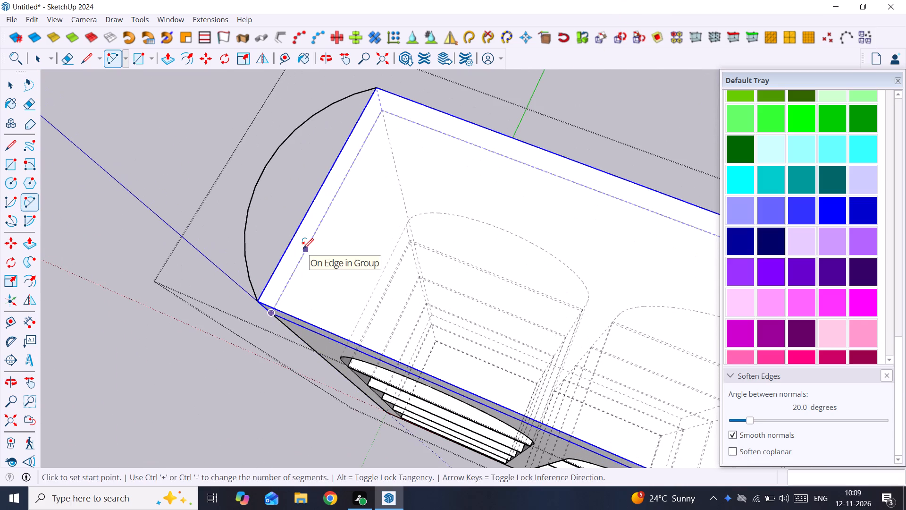
{"action": "key", "text": "space"}
{"action": "left_click", "coordinate": [252, 195]}
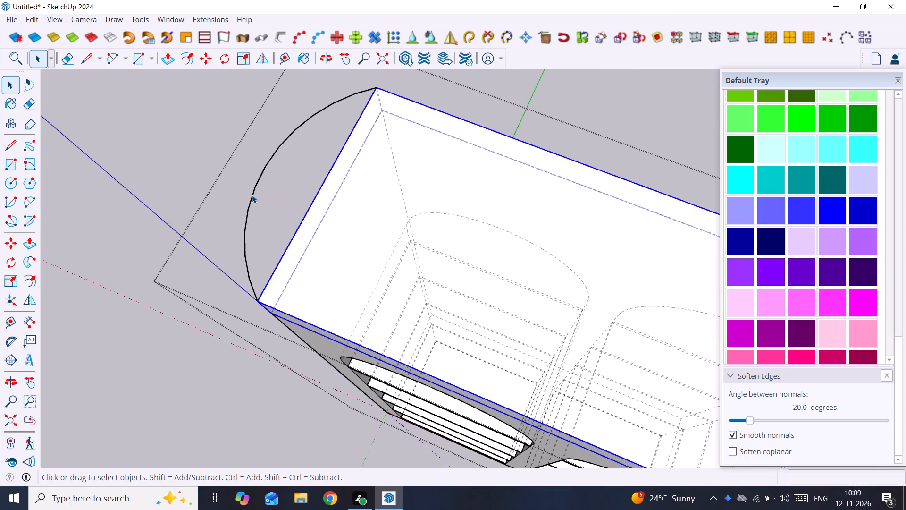
{"action": "right_click", "coordinate": [252, 195]}
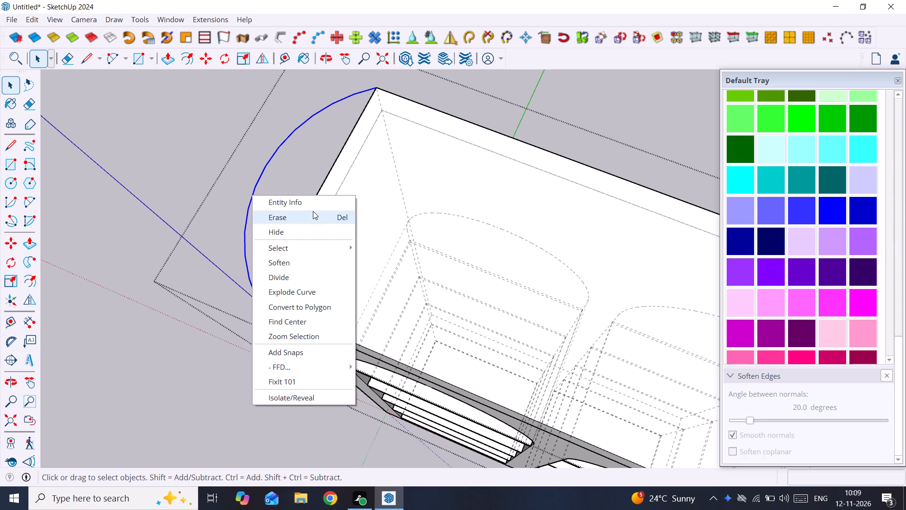
{"action": "left_click", "coordinate": [315, 205]}
{"action": "left_click", "coordinate": [825, 164]}
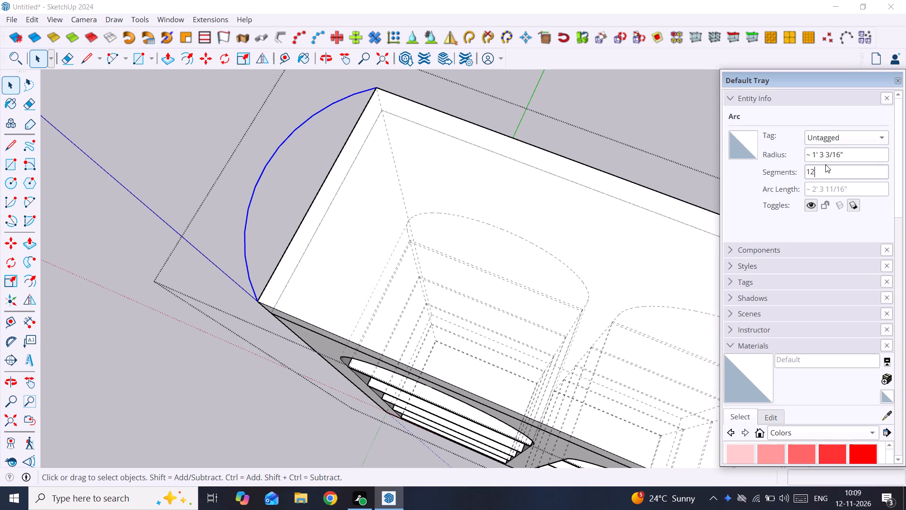
{"action": "key", "text": "BackSpace"}
{"action": "key", "text": "BackSpace"}
{"action": "key", "text": "BackSpace"}
{"action": "key", "text": "BackSpace"}
{"action": "key", "text": "BackSpace"}
{"action": "type", "text": "30"}
{"action": "key", "text": "Return"}
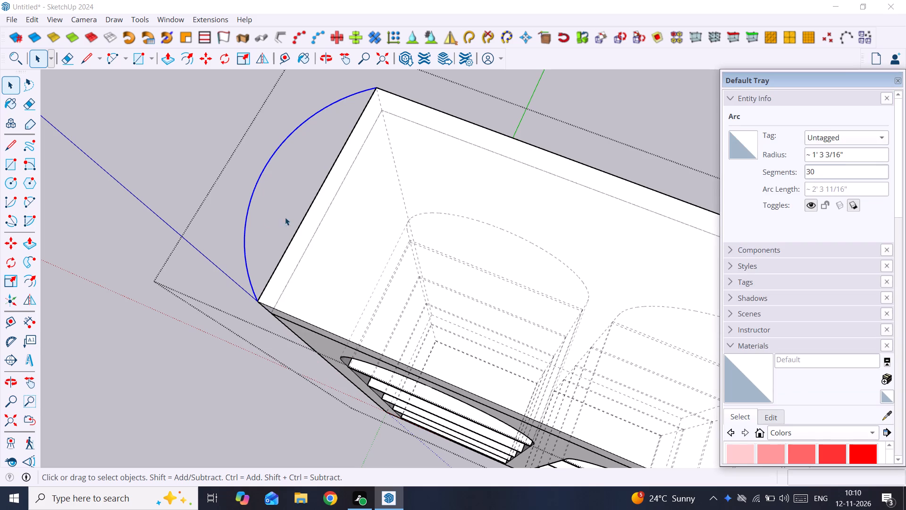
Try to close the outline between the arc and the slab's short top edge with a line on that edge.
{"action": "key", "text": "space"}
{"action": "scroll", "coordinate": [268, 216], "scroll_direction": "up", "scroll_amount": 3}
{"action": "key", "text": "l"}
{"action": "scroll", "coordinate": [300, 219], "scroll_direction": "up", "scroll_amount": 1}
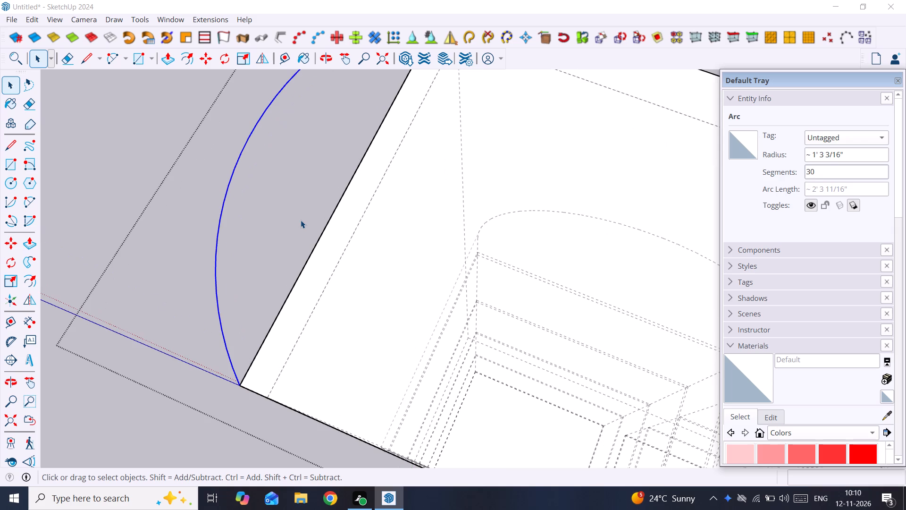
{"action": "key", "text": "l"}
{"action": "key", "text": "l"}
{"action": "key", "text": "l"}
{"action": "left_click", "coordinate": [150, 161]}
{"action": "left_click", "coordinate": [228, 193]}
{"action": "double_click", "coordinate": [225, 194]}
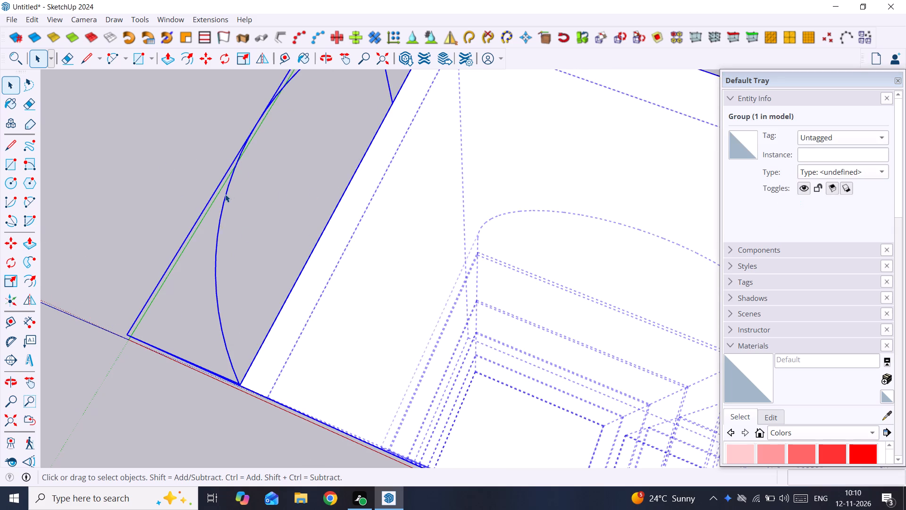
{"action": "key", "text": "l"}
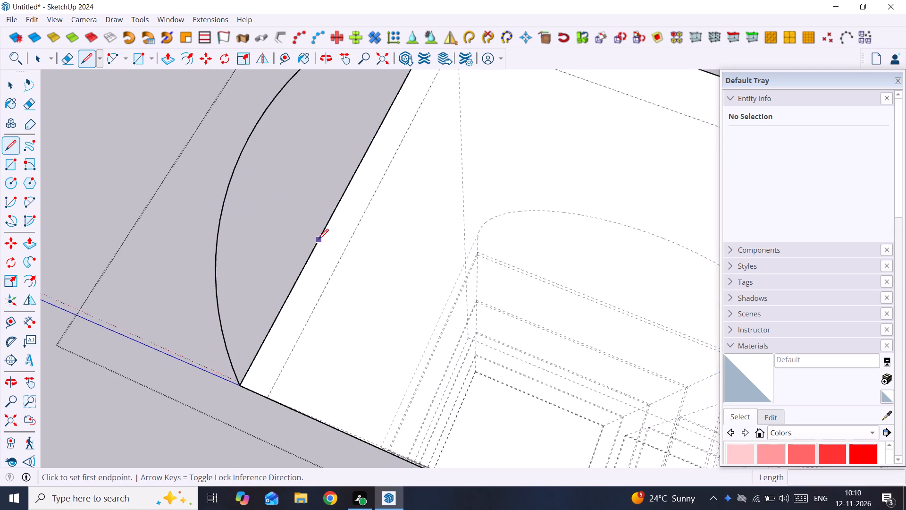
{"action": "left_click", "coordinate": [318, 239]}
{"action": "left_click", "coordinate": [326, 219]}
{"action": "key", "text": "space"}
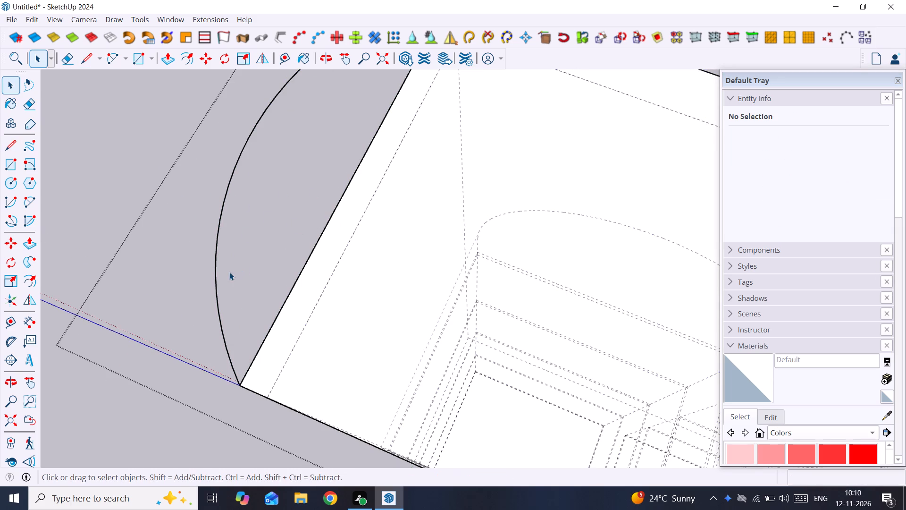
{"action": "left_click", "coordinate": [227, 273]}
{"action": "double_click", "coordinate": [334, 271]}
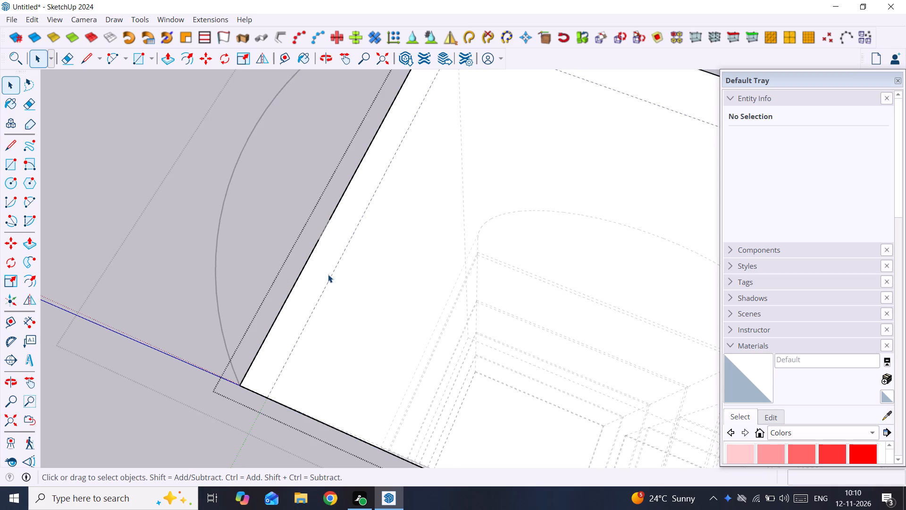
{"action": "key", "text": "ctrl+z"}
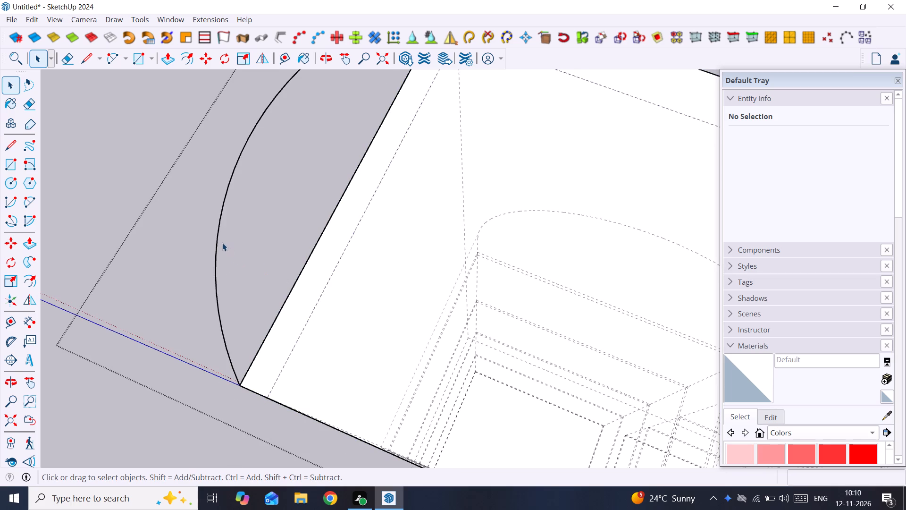
Delete the arc drawn outside the slab's own group at its short end.
{"action": "left_click", "coordinate": [218, 244]}
{"action": "key", "text": "Delete"}
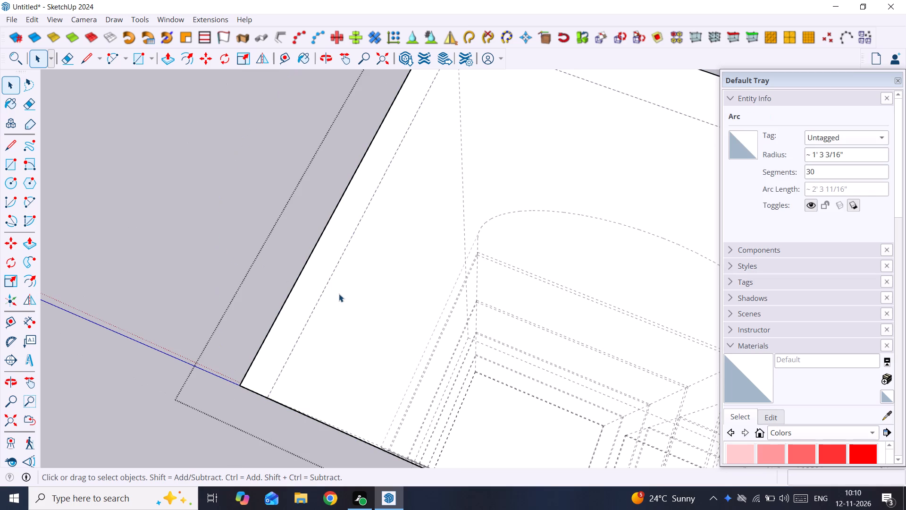
Inside the top slab's group, draw a 2-point arc across its 2' short top edge, bulging outward with about 1' 1 3/4" radius.
{"action": "double_click", "coordinate": [339, 295]}
{"action": "left_click_drag", "start_coordinate": [344, 301], "coordinate": [355, 317]}
{"action": "left_click", "coordinate": [355, 317]}
{"action": "scroll", "coordinate": [355, 317], "scroll_direction": "down", "scroll_amount": 6}
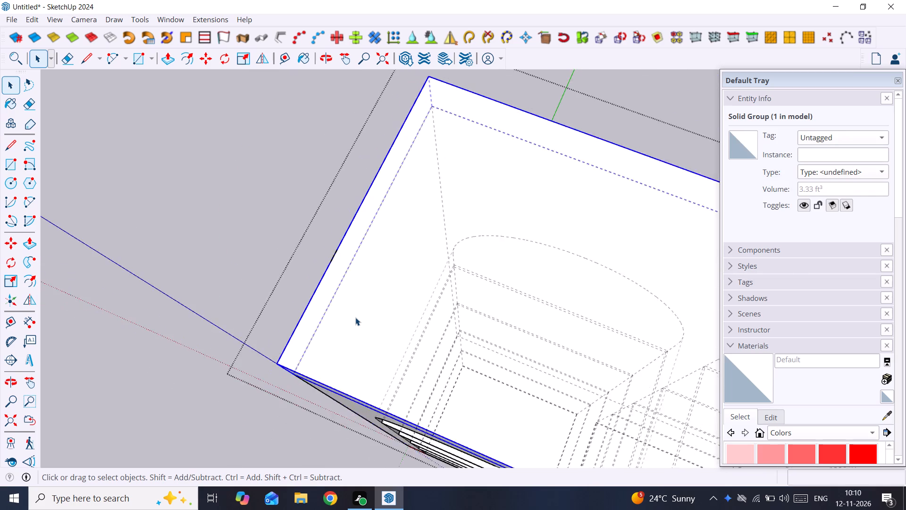
{"action": "scroll", "coordinate": [355, 317], "scroll_direction": "down", "scroll_amount": 3}
{"action": "middle_click_drag", "start_coordinate": [356, 315], "coordinate": [433, 244]}
{"action": "double_click", "coordinate": [431, 263]}
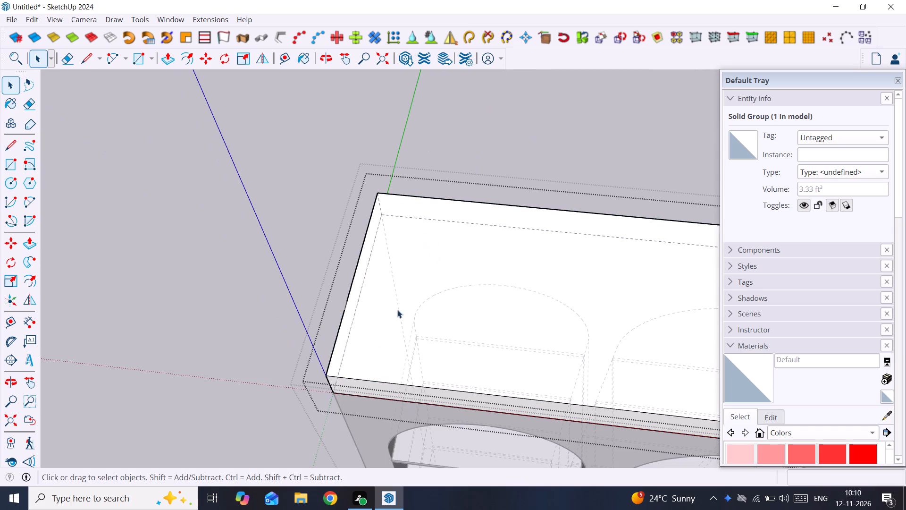
{"action": "scroll", "coordinate": [357, 353], "scroll_direction": "up", "scroll_amount": 1}
{"action": "key", "text": "a"}
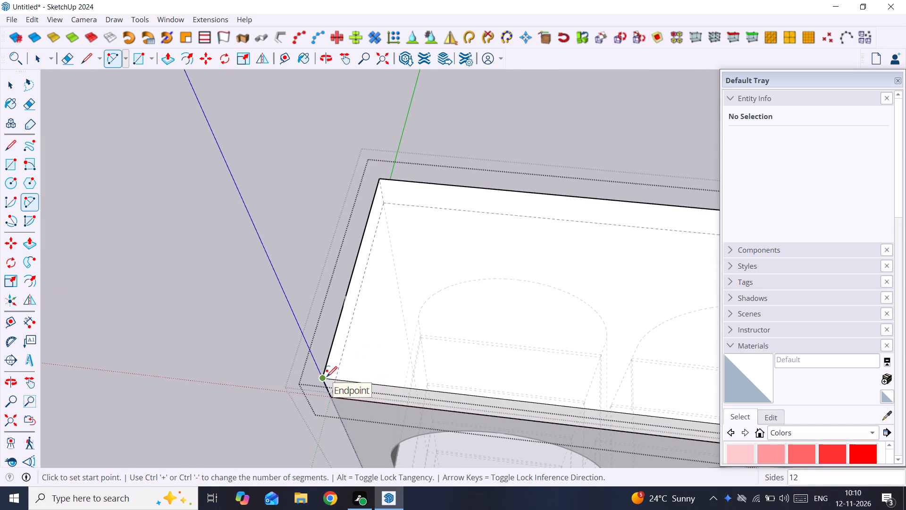
{"action": "left_click", "coordinate": [327, 377]}
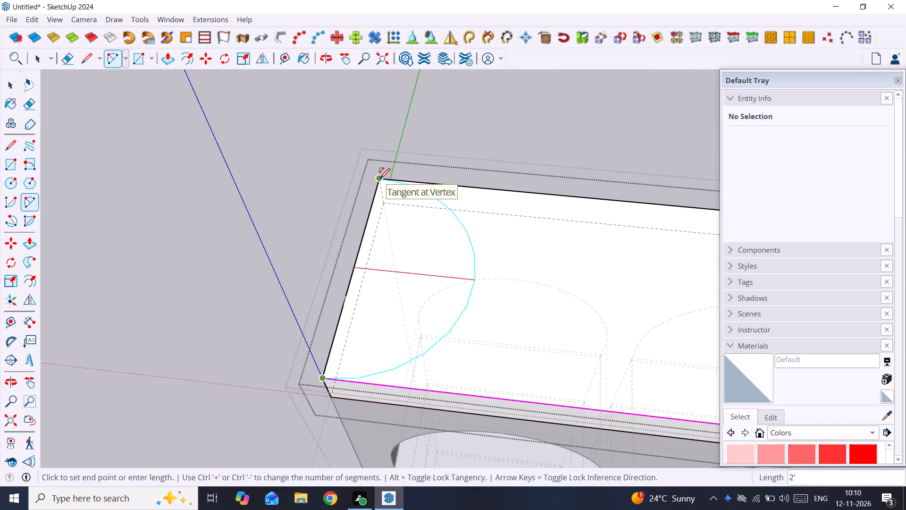
{"action": "left_click", "coordinate": [380, 178]}
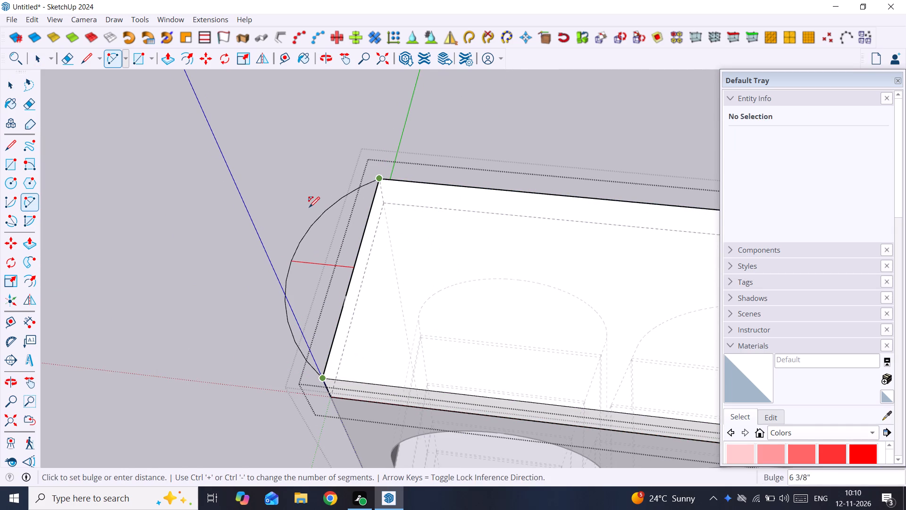
{"action": "left_click", "coordinate": [303, 209]}
{"action": "key", "text": "space"}
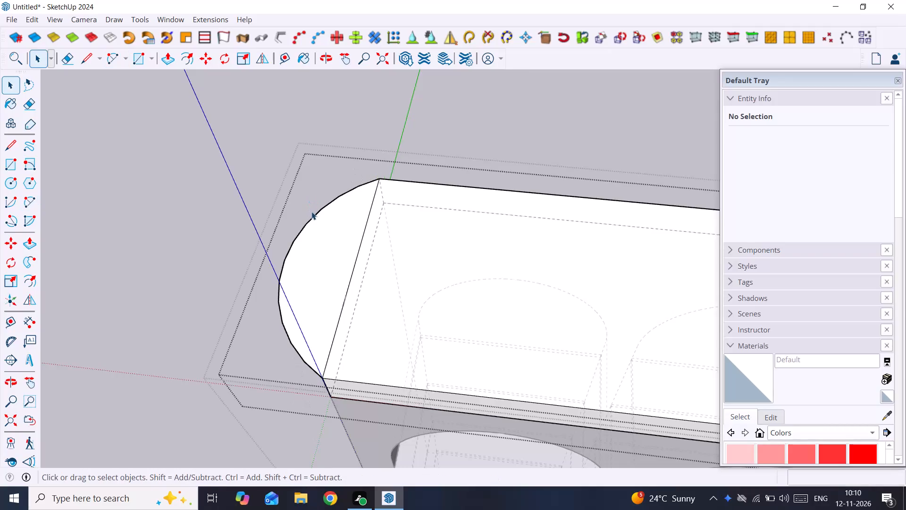
Set the new slab-end arc's segments to 30.
{"action": "left_click", "coordinate": [315, 212]}
{"action": "left_click", "coordinate": [319, 212]}
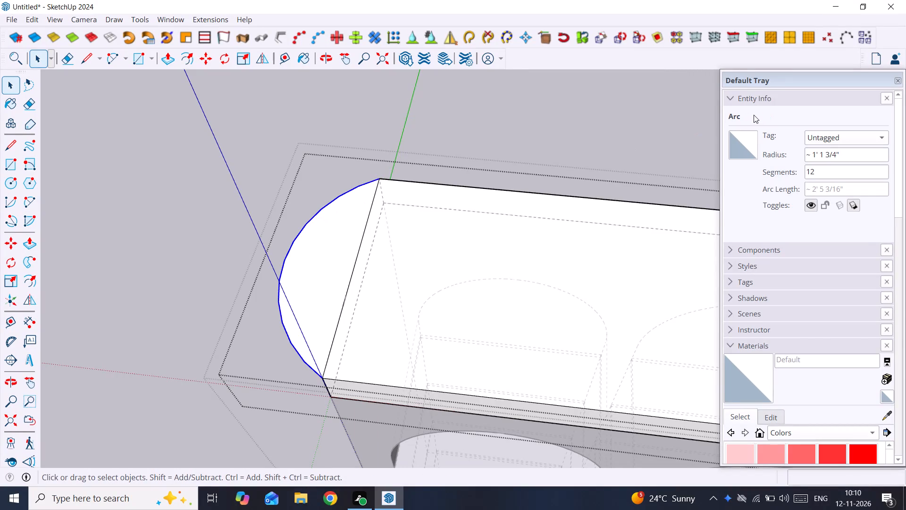
{"action": "left_click", "coordinate": [823, 172]}
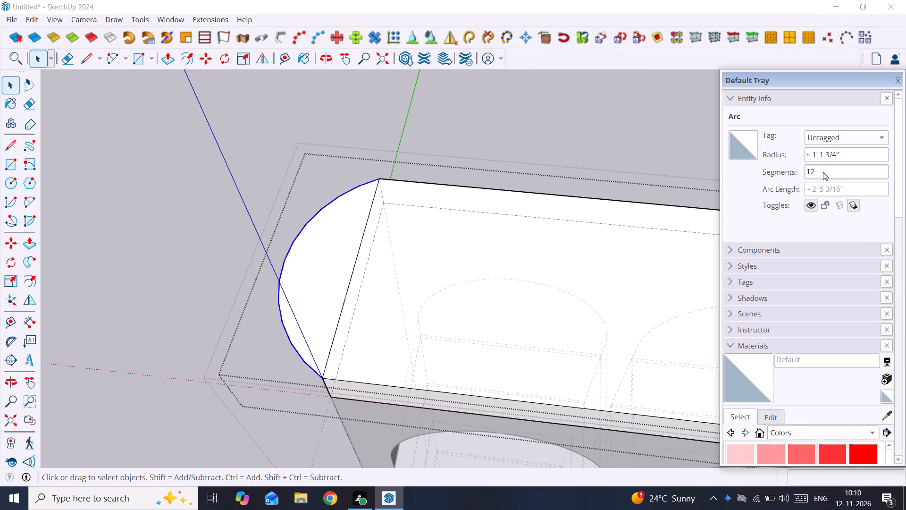
{"action": "key", "text": "BackSpace"}
{"action": "key", "text": "BackSpace"}
{"action": "key", "text": "BackSpace"}
{"action": "type", "text": "30"}
{"action": "key", "text": "Return"}
{"action": "key", "text": "space"}
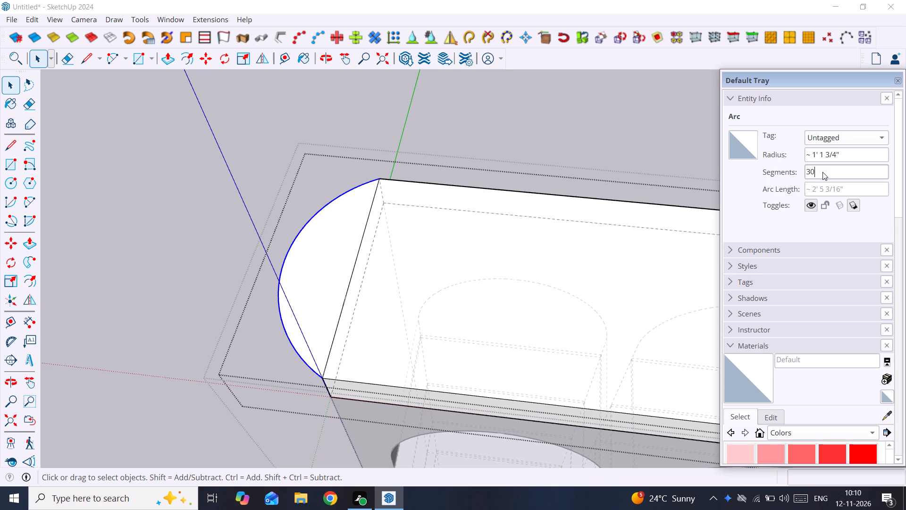
Push/pull the half-round face at the slab's end down 4" to the slab's underside.
{"action": "scroll", "coordinate": [333, 280], "scroll_direction": "up", "scroll_amount": 1}
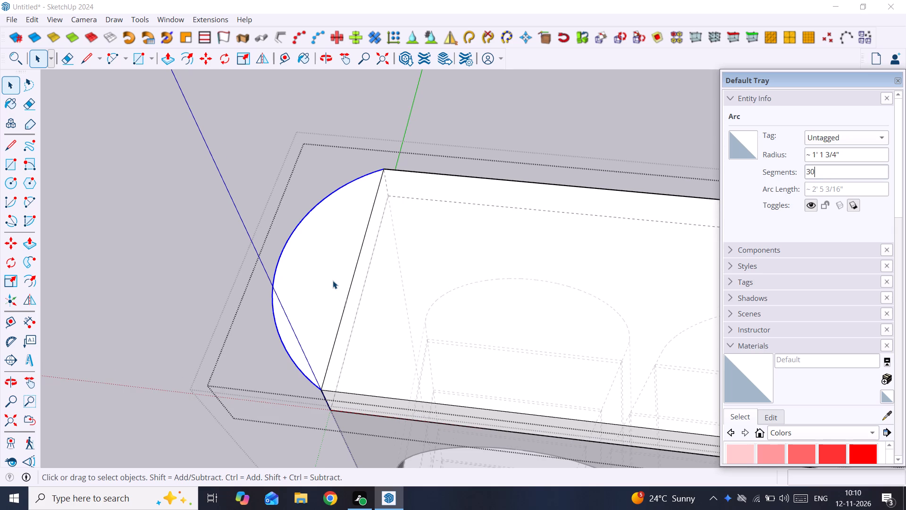
{"action": "scroll", "coordinate": [243, 331], "scroll_direction": "down", "scroll_amount": 4}
{"action": "middle_click_drag", "start_coordinate": [293, 287], "coordinate": [589, 110]}
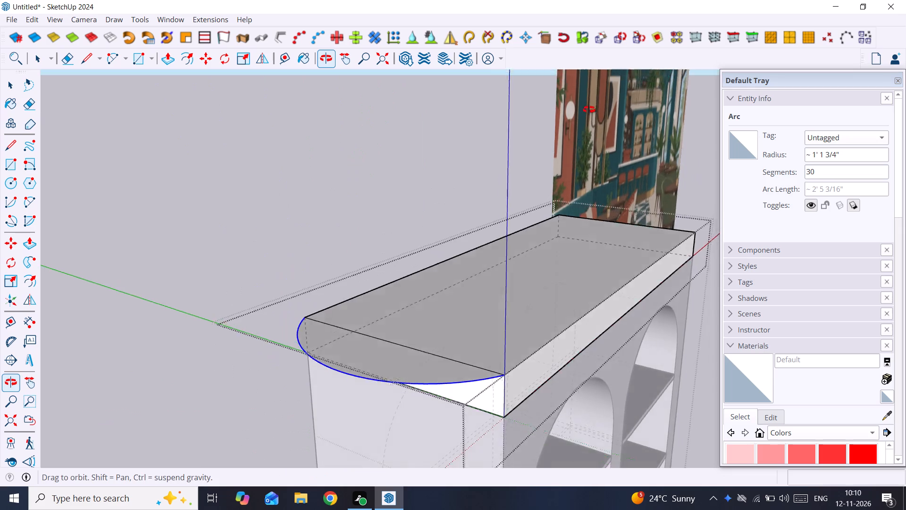
{"action": "middle_click_drag", "start_coordinate": [589, 110], "coordinate": [570, 57]}
{"action": "scroll", "coordinate": [423, 305], "scroll_direction": "up", "scroll_amount": 2}
{"action": "middle_click_drag", "start_coordinate": [423, 306], "coordinate": [431, 195]}
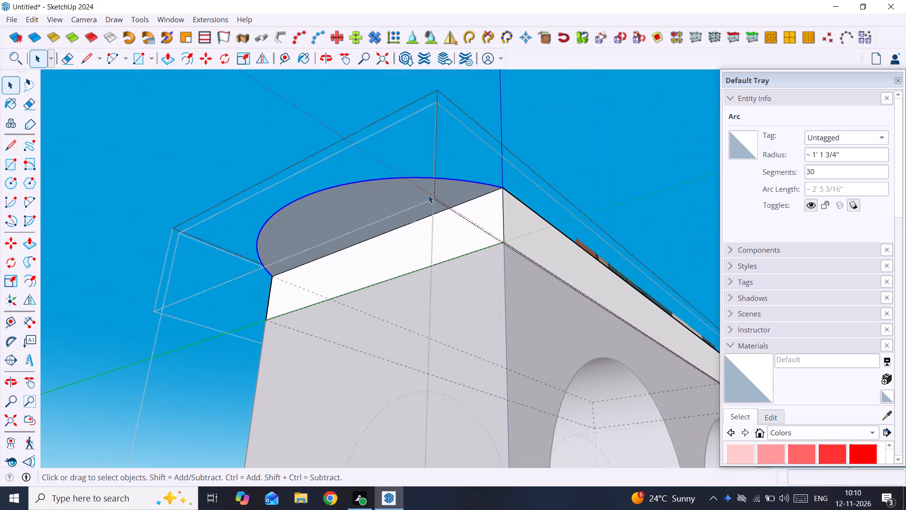
{"action": "left_click", "coordinate": [428, 195]}
{"action": "key", "text": "p"}
{"action": "left_click", "coordinate": [428, 195]}
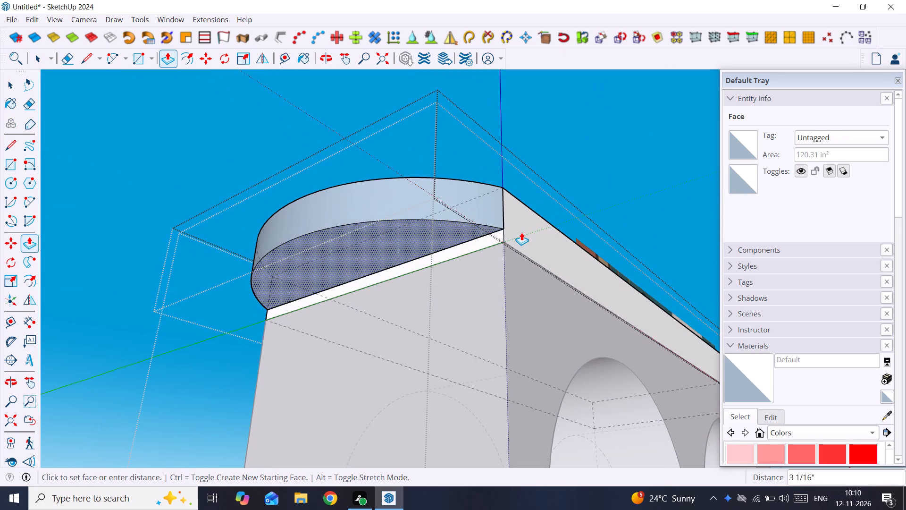
{"action": "middle_click_drag", "start_coordinate": [513, 248], "coordinate": [394, 317]}
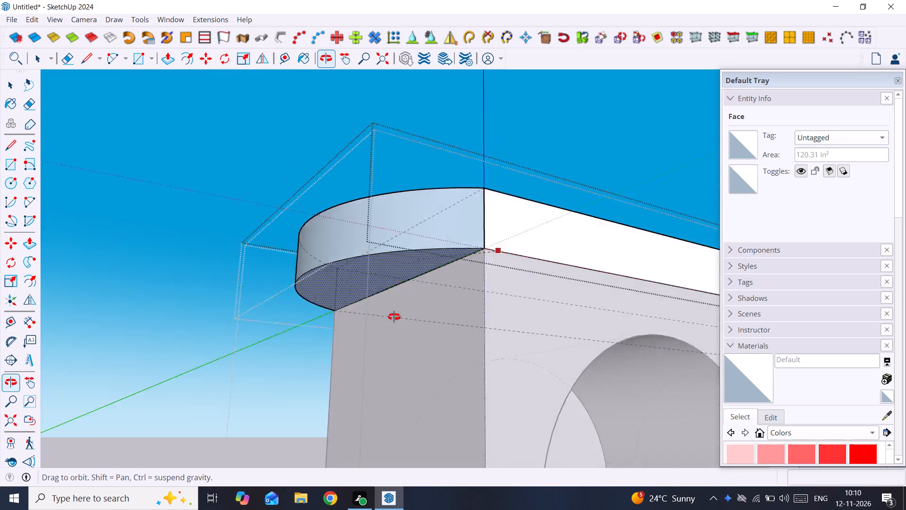
{"action": "middle_click_drag", "start_coordinate": [394, 317], "coordinate": [365, 362]}
{"action": "left_click", "coordinate": [492, 269]}
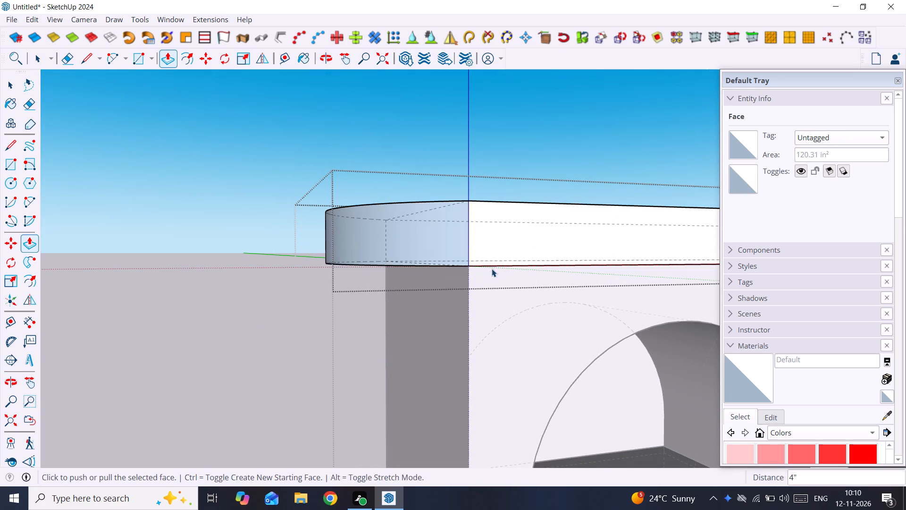
{"action": "key", "text": "space"}
Examine the extruded half-round end of the top slab from the front and from above.
{"action": "scroll", "coordinate": [492, 269], "scroll_direction": "down", "scroll_amount": 16}
{"action": "scroll", "coordinate": [489, 266], "scroll_direction": "down", "scroll_amount": 5}
{"action": "middle_click_drag", "start_coordinate": [489, 266], "coordinate": [416, 359]}
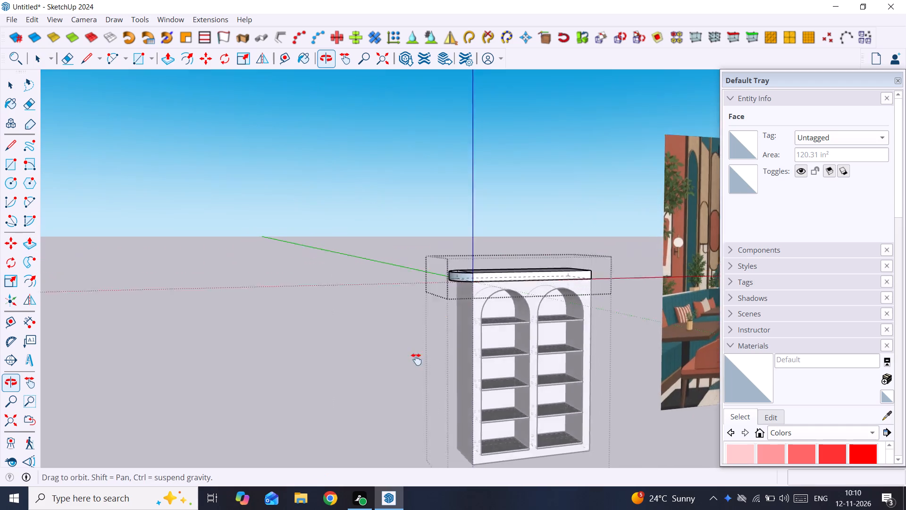
{"action": "middle_click_drag", "start_coordinate": [416, 359], "coordinate": [354, 487]}
{"action": "scroll", "coordinate": [371, 427], "scroll_direction": "up", "scroll_amount": 9}
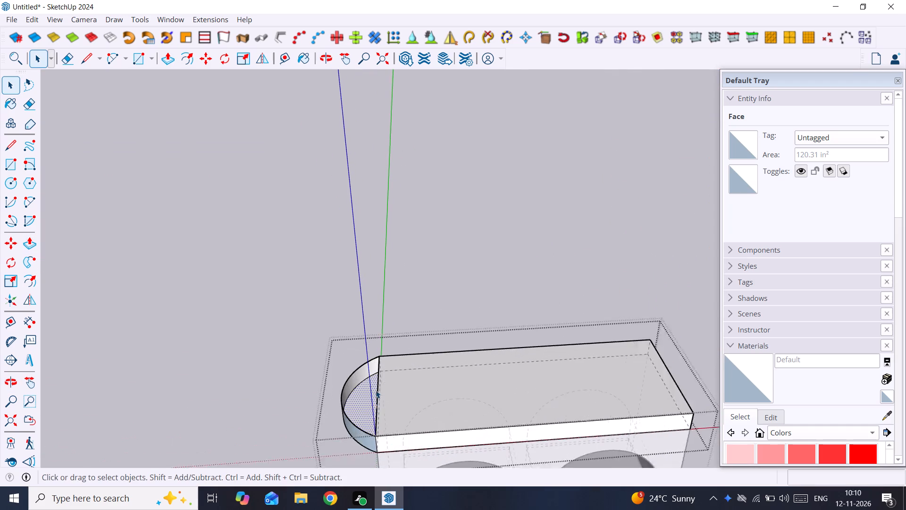
{"action": "scroll", "coordinate": [376, 390], "scroll_direction": "up", "scroll_amount": 5}
{"action": "middle_click_drag", "start_coordinate": [361, 405], "coordinate": [347, 380]}
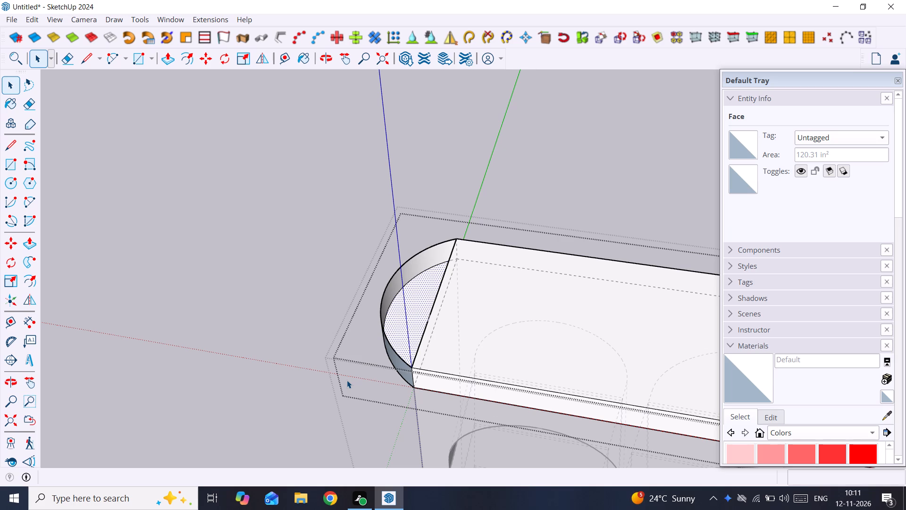
Finish editing the slab and close both the slab group and the enclosing cabinet group.
{"action": "scroll", "coordinate": [387, 278], "scroll_direction": "down", "scroll_amount": 2}
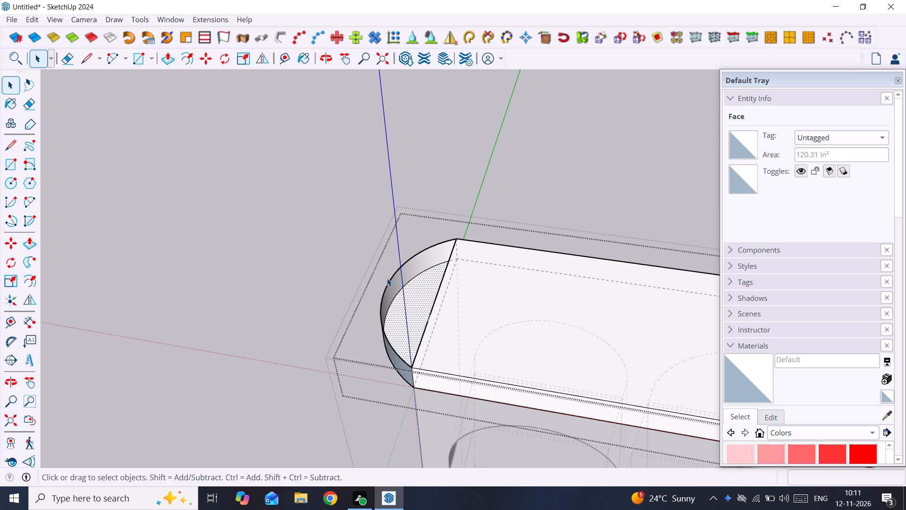
{"action": "scroll", "coordinate": [387, 278], "scroll_direction": "down", "scroll_amount": 2}
{"action": "scroll", "coordinate": [298, 253], "scroll_direction": "down", "scroll_amount": 10}
{"action": "middle_click_drag", "start_coordinate": [272, 255], "coordinate": [327, 182]}
{"action": "left_click", "coordinate": [530, 181]}
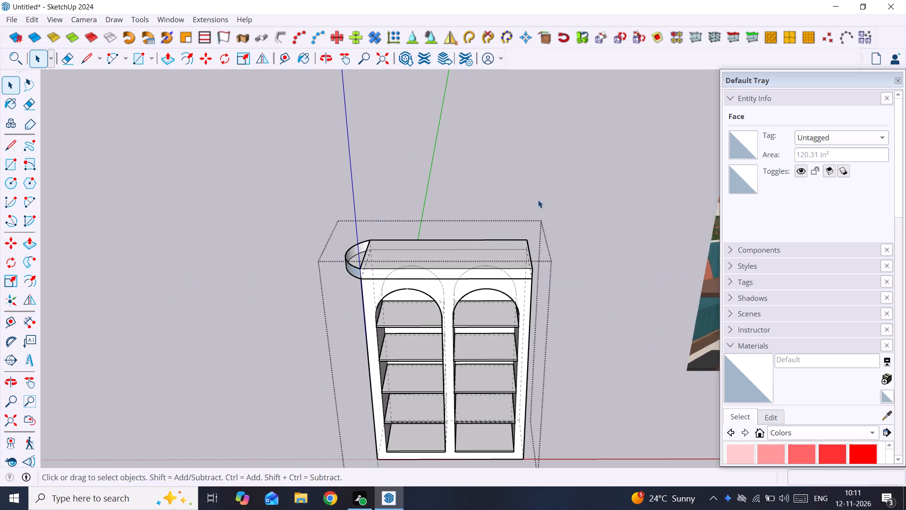
{"action": "left_click", "coordinate": [515, 288]}
{"action": "left_click", "coordinate": [618, 288]}
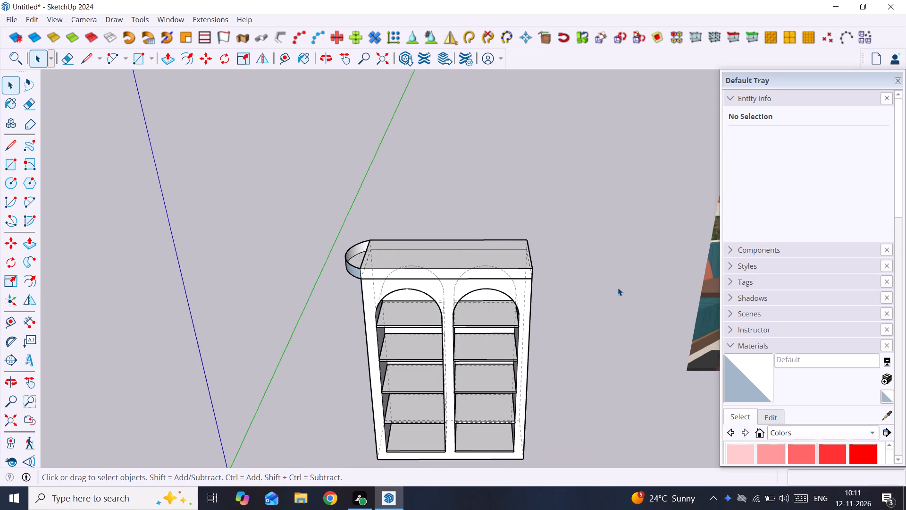
Turn off the dashed back edges display.
{"action": "key", "text": "k"}
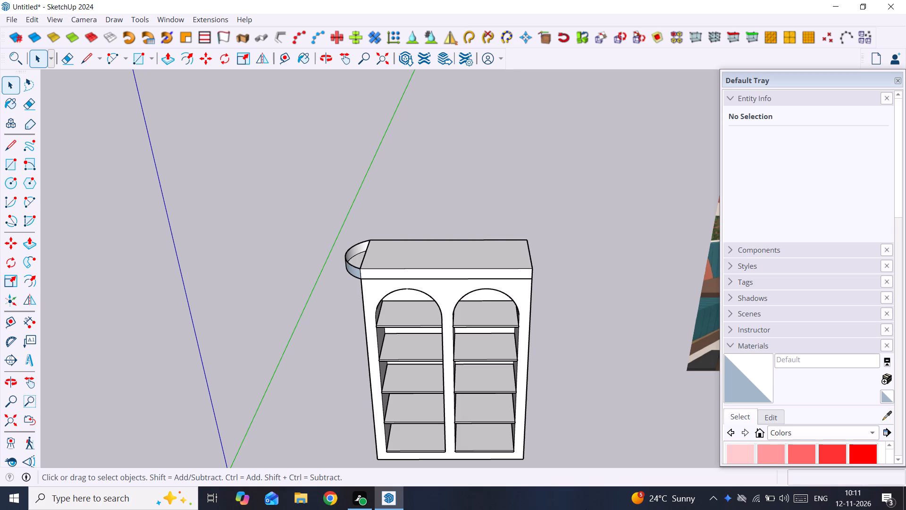
Reveal the rest of the café model around the isolated shelved cabinet group.
{"action": "left_click", "coordinate": [494, 275]}
{"action": "right_click", "coordinate": [494, 275]}
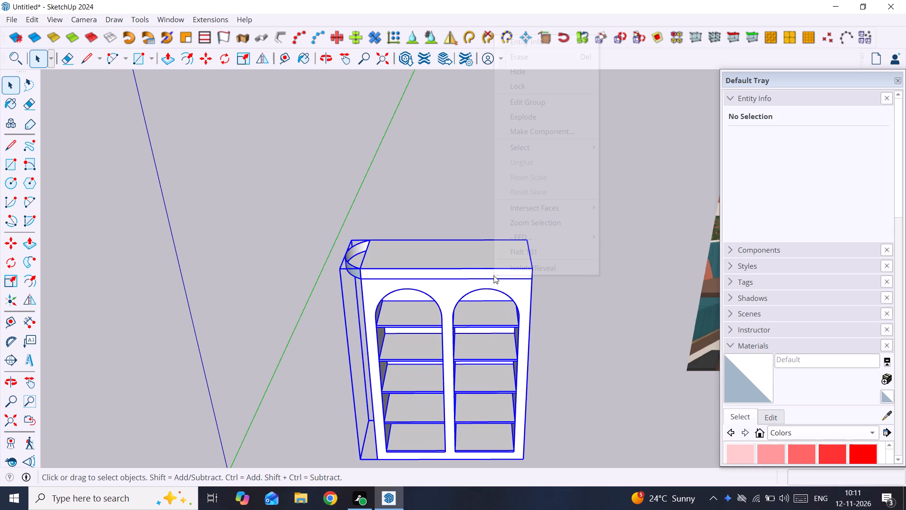
{"action": "left_click", "coordinate": [541, 263]}
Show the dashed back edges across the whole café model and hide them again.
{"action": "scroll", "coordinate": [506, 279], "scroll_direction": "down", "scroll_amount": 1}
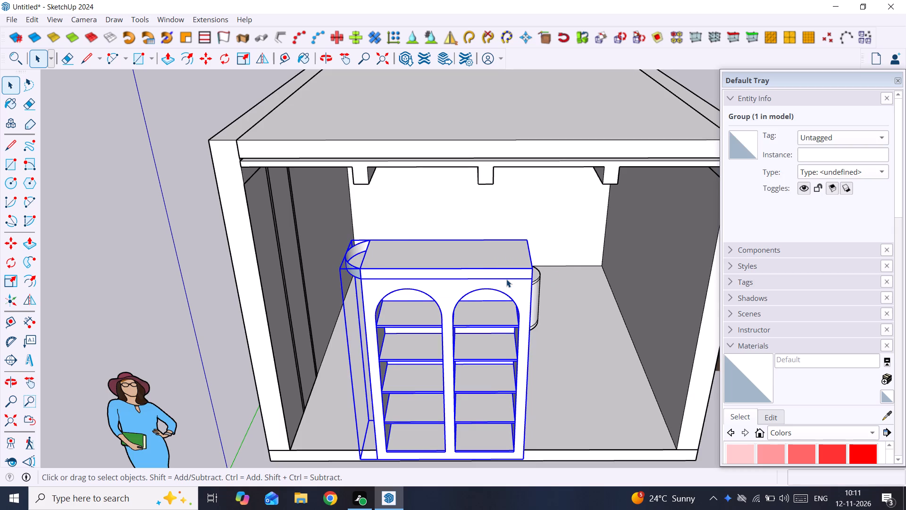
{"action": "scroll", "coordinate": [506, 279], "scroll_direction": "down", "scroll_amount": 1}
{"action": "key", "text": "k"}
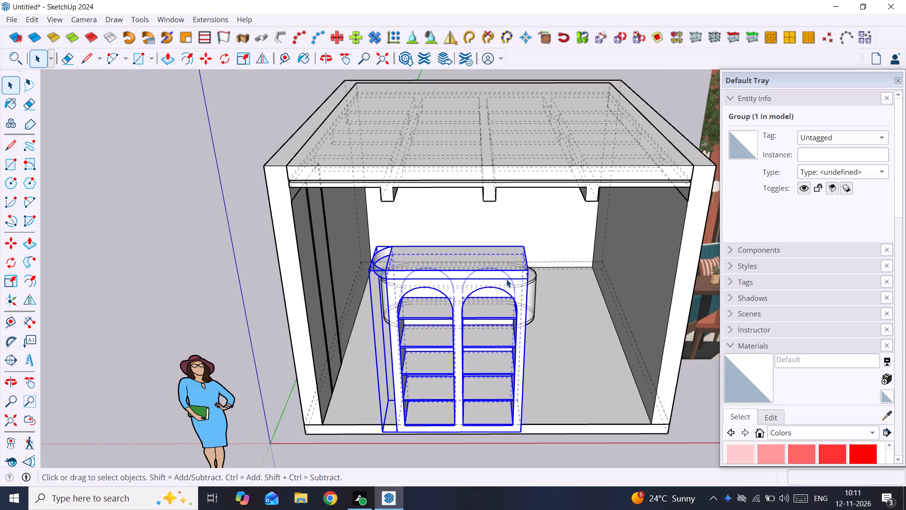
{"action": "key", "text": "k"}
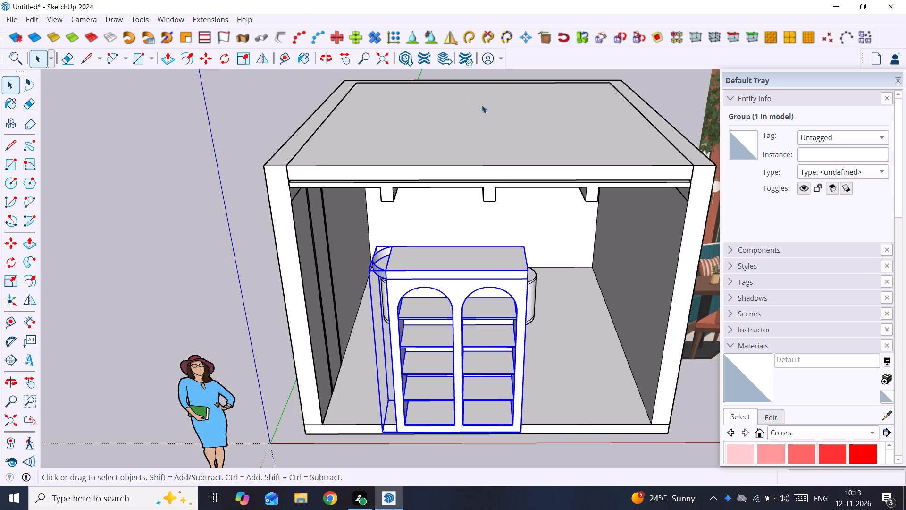
Move the shelved cabinet group about 11' 7" deeper into the room, behind the rounded counter.
{"action": "scroll", "coordinate": [603, 145], "scroll_direction": "down", "scroll_amount": 4}
{"action": "middle_click_drag", "start_coordinate": [509, 314], "coordinate": [464, 248]}
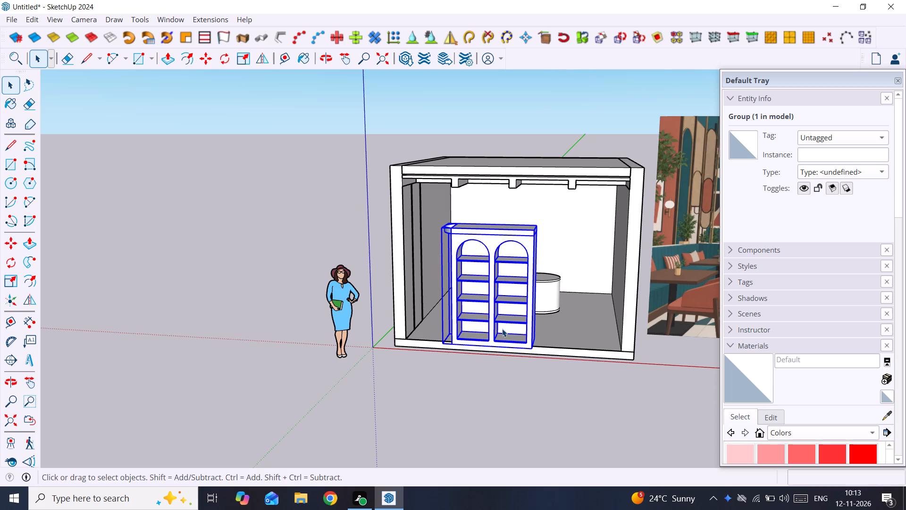
{"action": "middle_click_drag", "start_coordinate": [498, 330], "coordinate": [348, 338]}
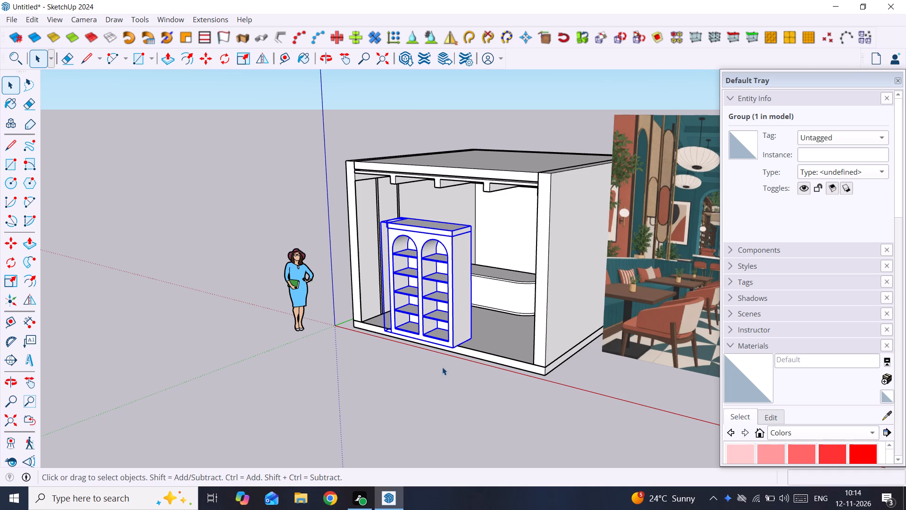
{"action": "key", "text": "m"}
{"action": "scroll", "coordinate": [445, 357], "scroll_direction": "up", "scroll_amount": 8}
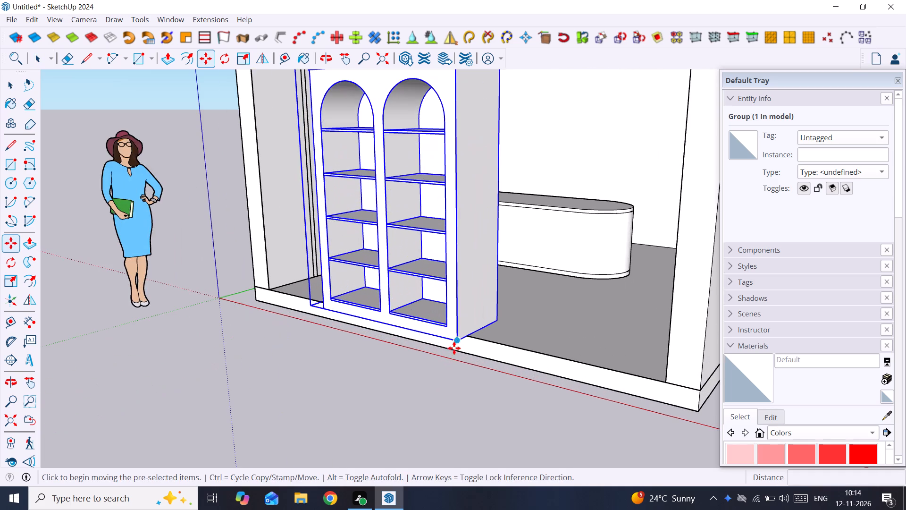
{"action": "left_click", "coordinate": [455, 344]}
{"action": "scroll", "coordinate": [650, 254], "scroll_direction": "up", "scroll_amount": 1}
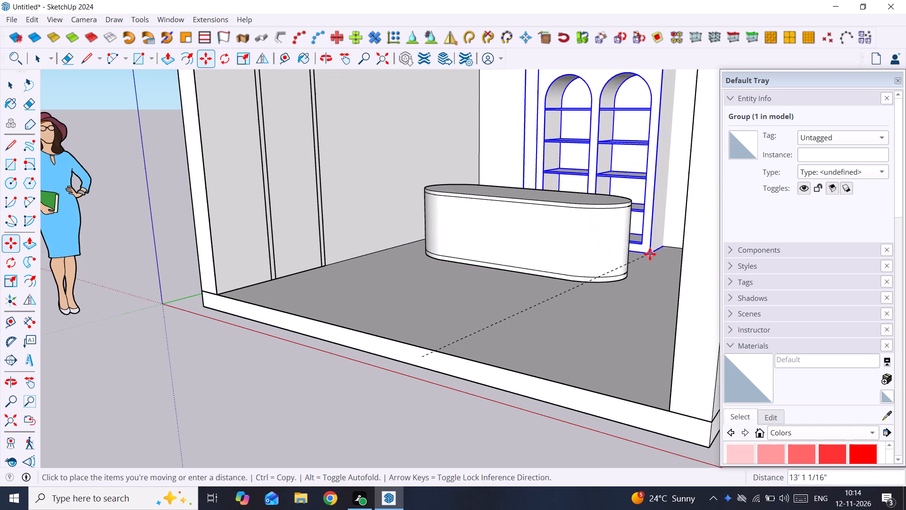
{"action": "middle_click_drag", "start_coordinate": [642, 263], "coordinate": [630, 287]}
{"action": "left_click", "coordinate": [630, 287]}
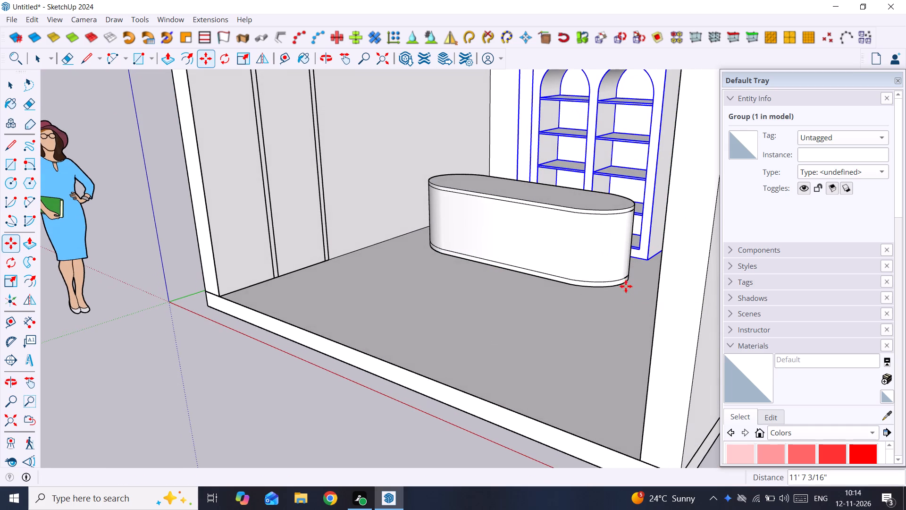
Move the cabinet about 1' 1 3/4" so its rear bottom corner meets the base of the back wall.
{"action": "scroll", "coordinate": [560, 271], "scroll_direction": "down", "scroll_amount": 9}
{"action": "middle_click_drag", "start_coordinate": [488, 272], "coordinate": [712, 289]}
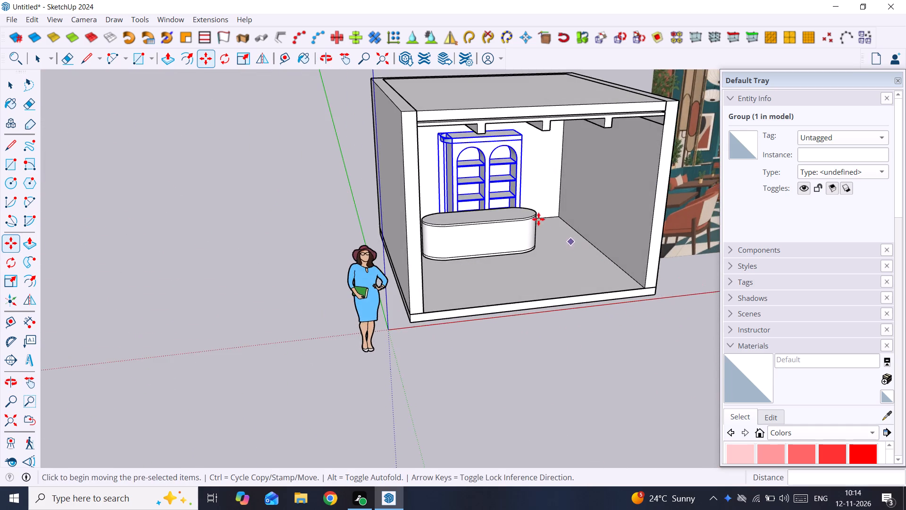
{"action": "scroll", "coordinate": [538, 219], "scroll_direction": "up", "scroll_amount": 17}
{"action": "middle_click_drag", "start_coordinate": [502, 185], "coordinate": [410, 252]}
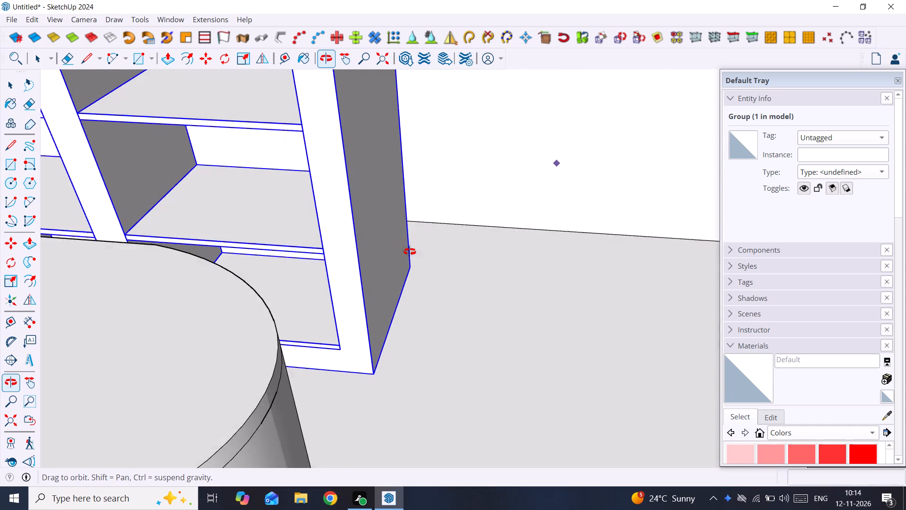
{"action": "middle_click_drag", "start_coordinate": [410, 252], "coordinate": [407, 259]}
{"action": "left_click", "coordinate": [410, 262]}
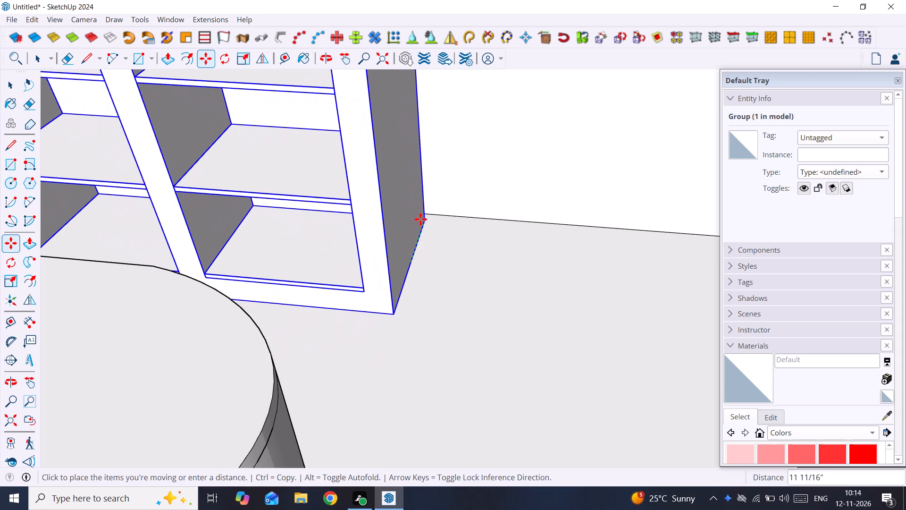
{"action": "left_click", "coordinate": [432, 213]}
{"action": "key", "text": "space"}
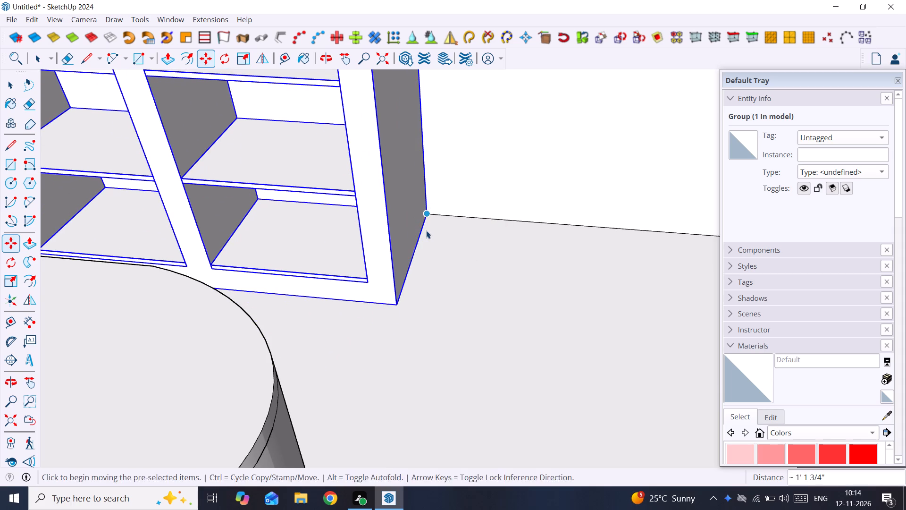
Examine the cabinet's placement behind the counter within the room and beside the reference image, and clear the selection.
{"action": "scroll", "coordinate": [426, 232], "scroll_direction": "down", "scroll_amount": 10}
{"action": "middle_click_drag", "start_coordinate": [645, 216], "coordinate": [654, 216]}
{"action": "scroll", "coordinate": [567, 242], "scroll_direction": "down", "scroll_amount": 6}
{"action": "scroll", "coordinate": [544, 250], "scroll_direction": "down", "scroll_amount": 20}
{"action": "scroll", "coordinate": [544, 250], "scroll_direction": "down", "scroll_amount": 5}
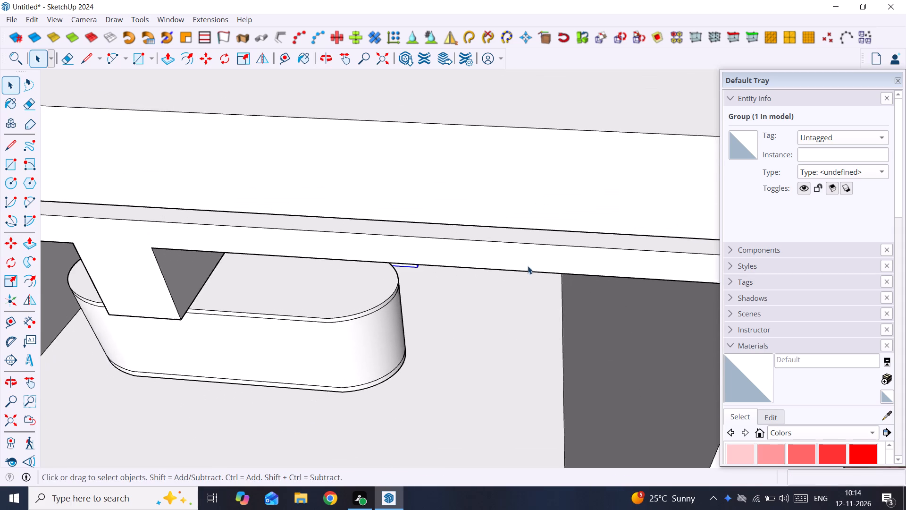
{"action": "scroll", "coordinate": [528, 265], "scroll_direction": "down", "scroll_amount": 4}
{"action": "middle_click_drag", "start_coordinate": [515, 280], "coordinate": [568, 195]}
{"action": "scroll", "coordinate": [568, 195], "scroll_direction": "down", "scroll_amount": 9}
{"action": "middle_click_drag", "start_coordinate": [569, 201], "coordinate": [582, 139]}
{"action": "key", "text": "space"}
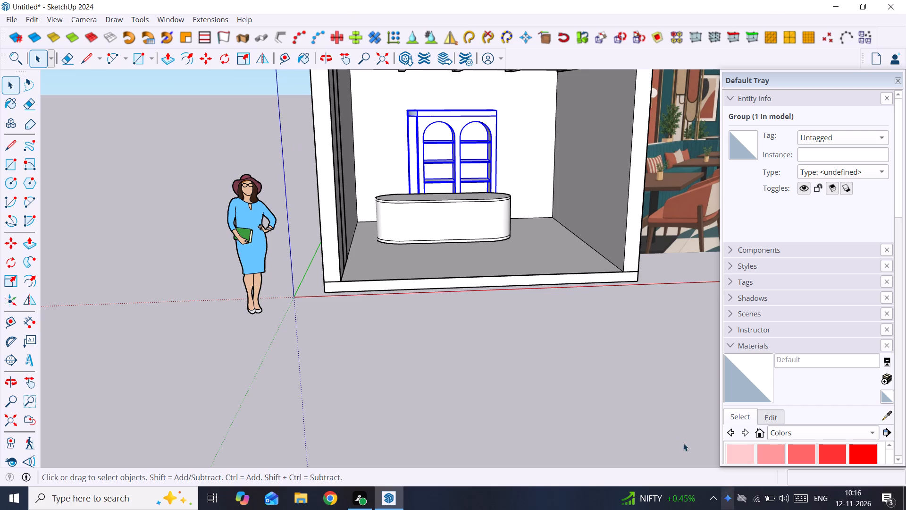
{"action": "scroll", "coordinate": [559, 219], "scroll_direction": "down", "scroll_amount": 3}
{"action": "middle_click_drag", "start_coordinate": [549, 214], "coordinate": [433, 210]}
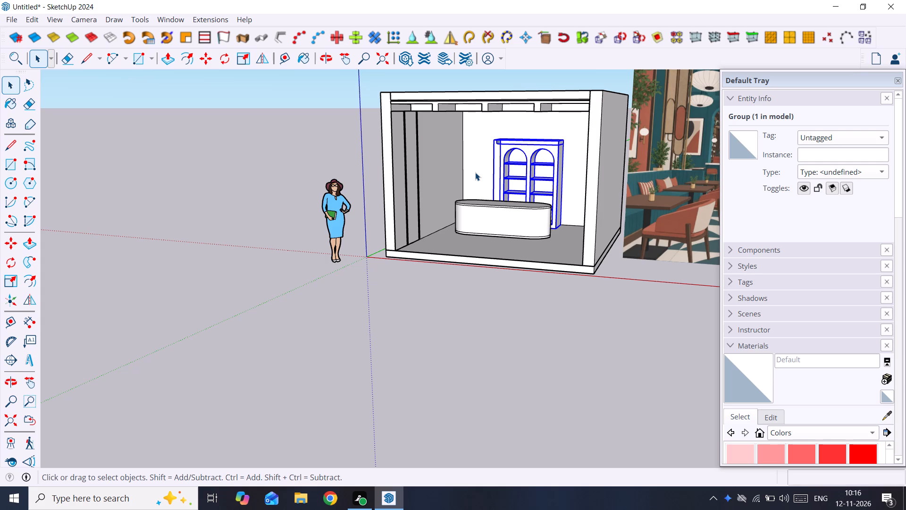
{"action": "scroll", "coordinate": [492, 197], "scroll_direction": "down", "scroll_amount": 3}
{"action": "middle_click_drag", "start_coordinate": [482, 204], "coordinate": [548, 296]}
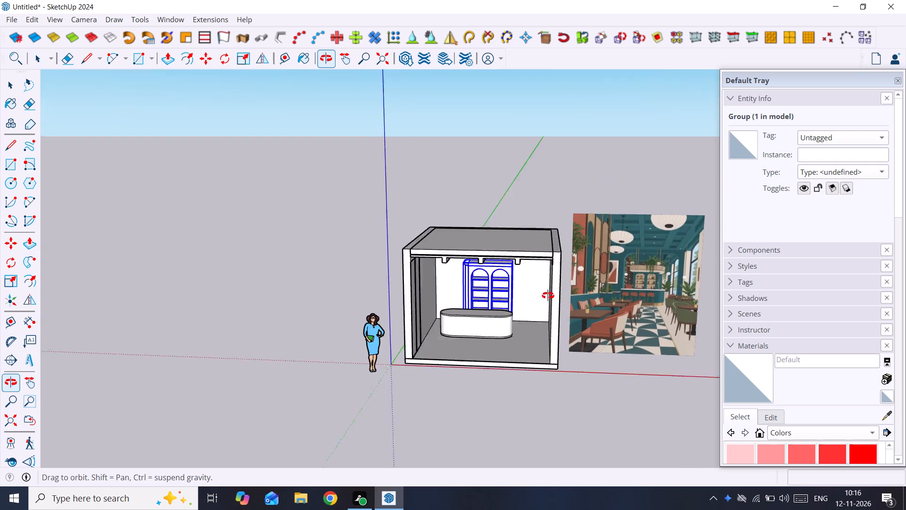
{"action": "middle_click_drag", "start_coordinate": [548, 296], "coordinate": [572, 288]}
{"action": "scroll", "coordinate": [546, 292], "scroll_direction": "up", "scroll_amount": 2}
{"action": "left_click", "coordinate": [281, 201]}
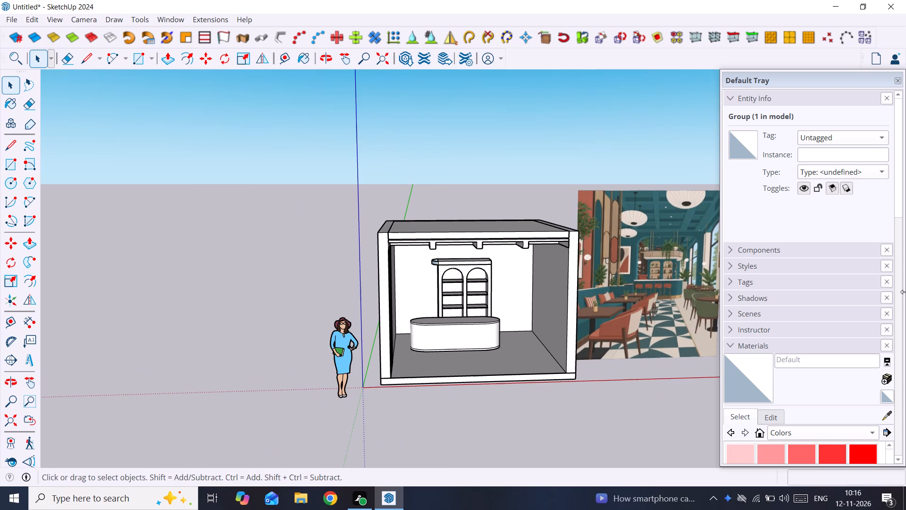
Isolate the shelved cabinet group by hiding the rest of the café model.
{"action": "scroll", "coordinate": [432, 323], "scroll_direction": "up", "scroll_amount": 3}
{"action": "left_click", "coordinate": [443, 256]}
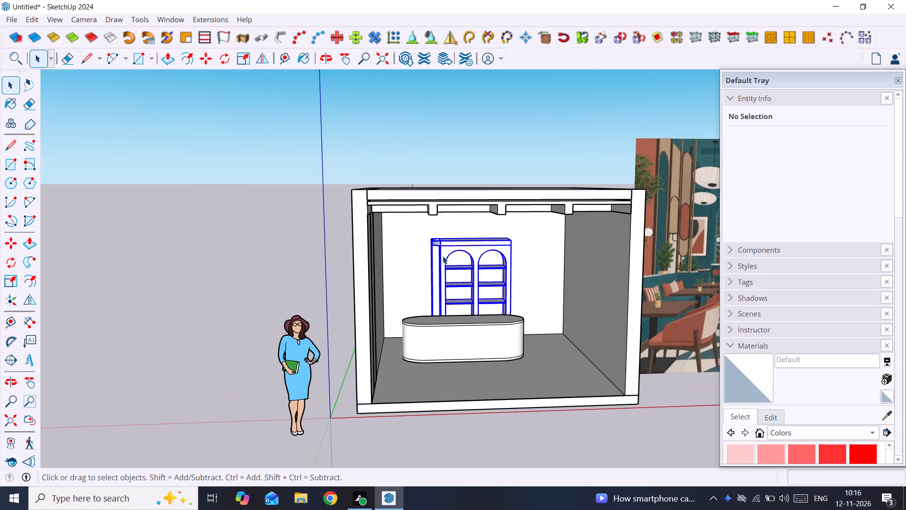
{"action": "right_click", "coordinate": [443, 256]}
{"action": "left_click", "coordinate": [524, 493]}
Open the cabinet's top slab for editing and draw a short line on the curved end's seam to close the top face.
{"action": "scroll", "coordinate": [450, 283], "scroll_direction": "up", "scroll_amount": 4}
{"action": "middle_click_drag", "start_coordinate": [441, 257], "coordinate": [439, 377]}
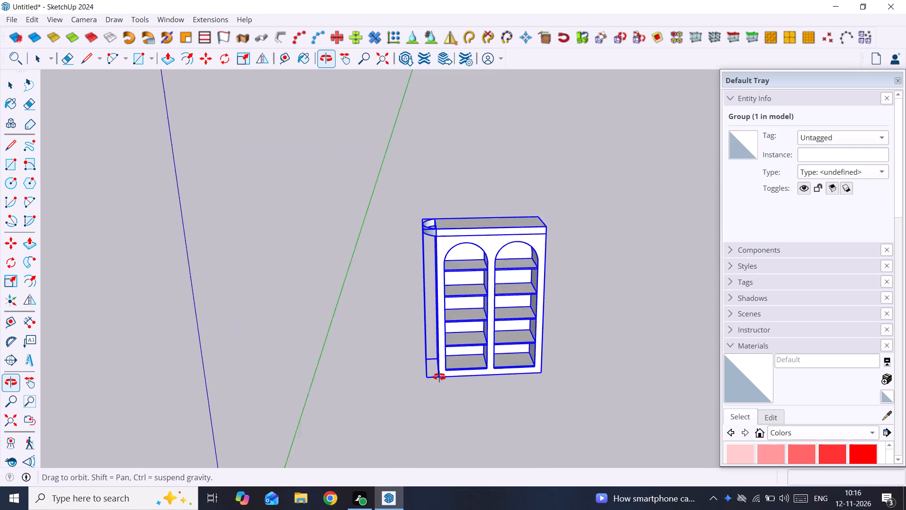
{"action": "middle_click_drag", "start_coordinate": [439, 377], "coordinate": [441, 396]}
{"action": "scroll", "coordinate": [461, 217], "scroll_direction": "up", "scroll_amount": 7}
{"action": "double_click", "coordinate": [475, 217]}
{"action": "scroll", "coordinate": [447, 250], "scroll_direction": "up", "scroll_amount": 5}
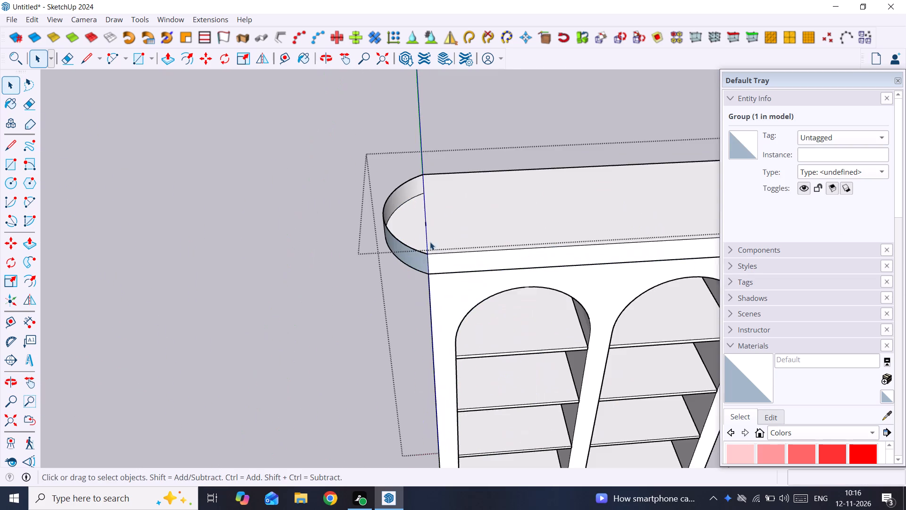
{"action": "scroll", "coordinate": [408, 236], "scroll_direction": "up", "scroll_amount": 2}
{"action": "middle_click_drag", "start_coordinate": [407, 236], "coordinate": [344, 300]}
{"action": "scroll", "coordinate": [379, 268], "scroll_direction": "up", "scroll_amount": 4}
{"action": "double_click", "coordinate": [443, 223]}
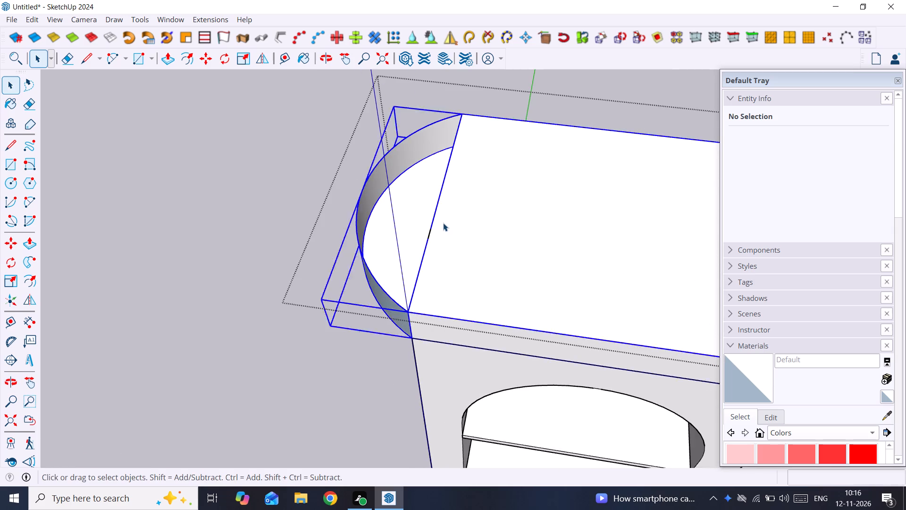
{"action": "scroll", "coordinate": [432, 230], "scroll_direction": "up", "scroll_amount": 4}
{"action": "key", "text": "l"}
{"action": "left_click", "coordinate": [429, 230]}
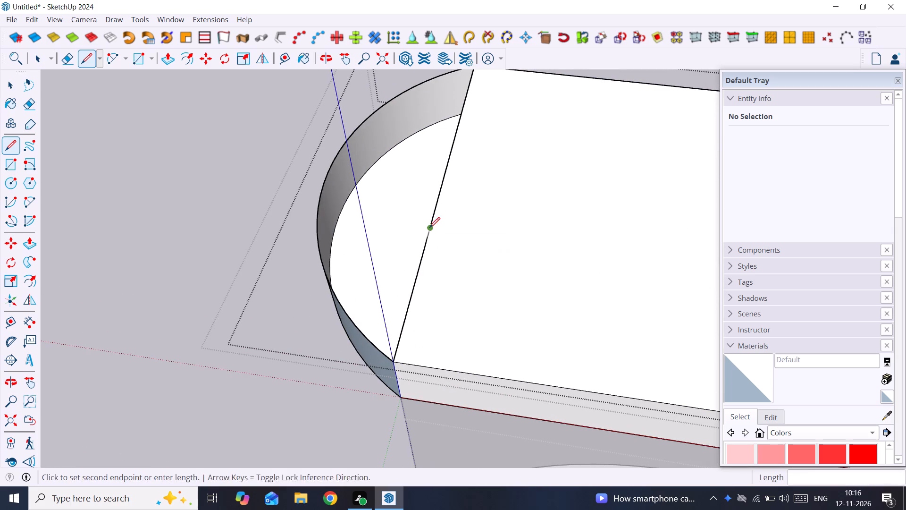
{"action": "left_click", "coordinate": [431, 210]}
{"action": "key", "text": "space"}
Delete all the seam edge pieces between the slab's curved end and its straight part, leaving one continuous top face.
{"action": "scroll", "coordinate": [431, 210], "scroll_direction": "down", "scroll_amount": 14}
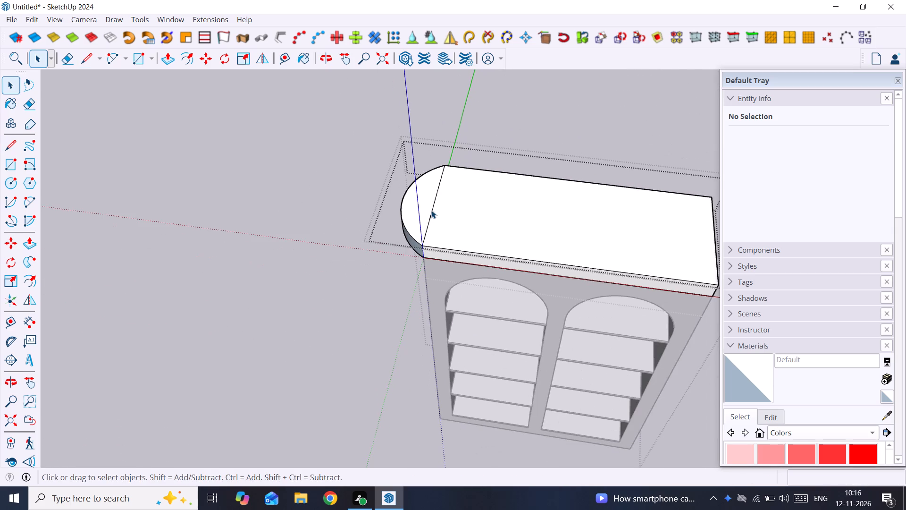
{"action": "left_click", "coordinate": [431, 210]}
{"action": "key", "text": "Delete"}
{"action": "left_click", "coordinate": [429, 221]}
{"action": "key", "text": "Delete"}
{"action": "scroll", "coordinate": [429, 221], "scroll_direction": "down", "scroll_amount": 1}
{"action": "left_click_drag", "start_coordinate": [428, 207], "coordinate": [437, 218]}
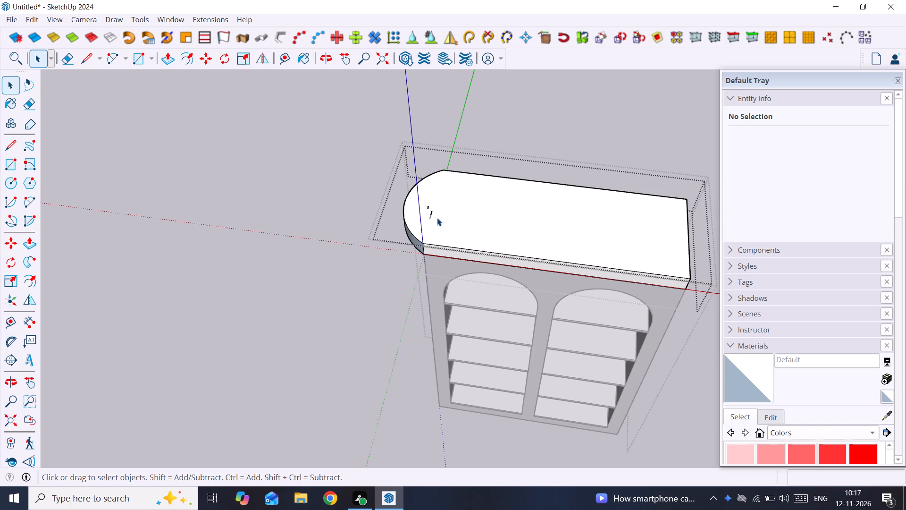
{"action": "left_click_drag", "start_coordinate": [437, 218], "coordinate": [440, 224]}
{"action": "key", "text": "Delete"}
{"action": "scroll", "coordinate": [432, 225], "scroll_direction": "up", "scroll_amount": 8}
{"action": "left_click", "coordinate": [285, 204]}
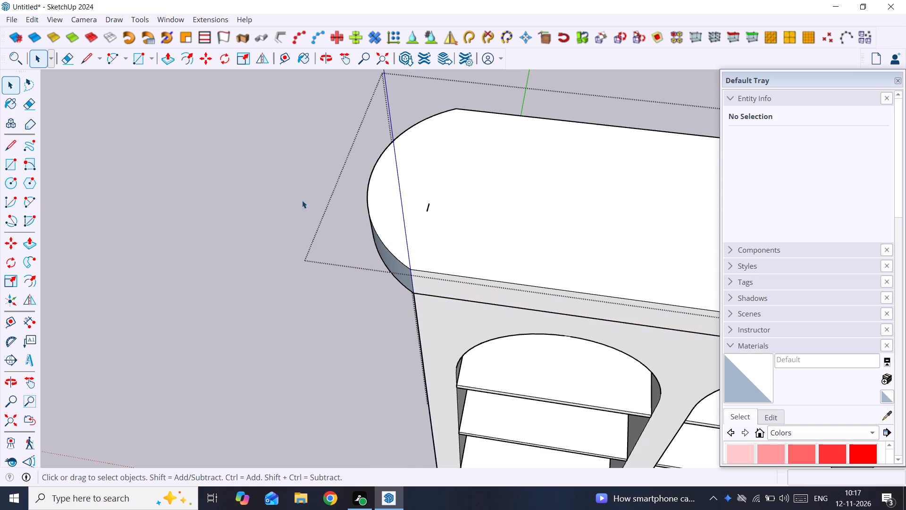
{"action": "left_click_drag", "start_coordinate": [417, 192], "coordinate": [459, 229]}
{"action": "key", "text": "Delete"}
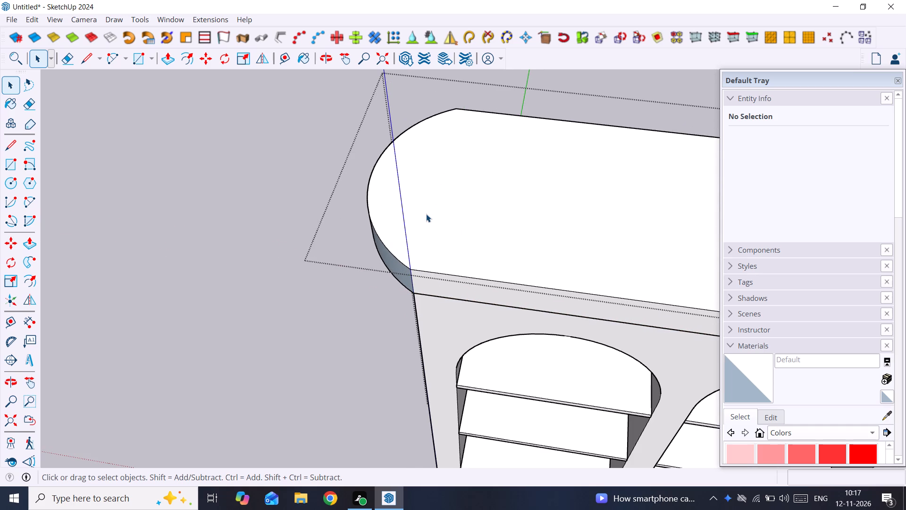
{"action": "double_click", "coordinate": [426, 214]}
Make a mirrored copy of the slab's curved-end arc across the red flip plane, offset about 1 11/16".
{"action": "scroll", "coordinate": [426, 215], "scroll_direction": "down", "scroll_amount": 8}
{"action": "middle_click_drag", "start_coordinate": [446, 225], "coordinate": [562, 209]}
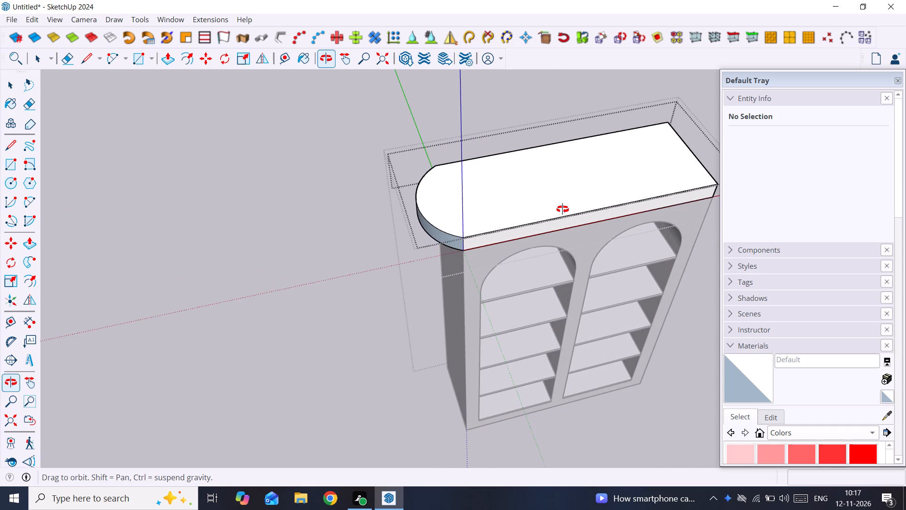
{"action": "middle_click_drag", "start_coordinate": [562, 209], "coordinate": [328, 294]}
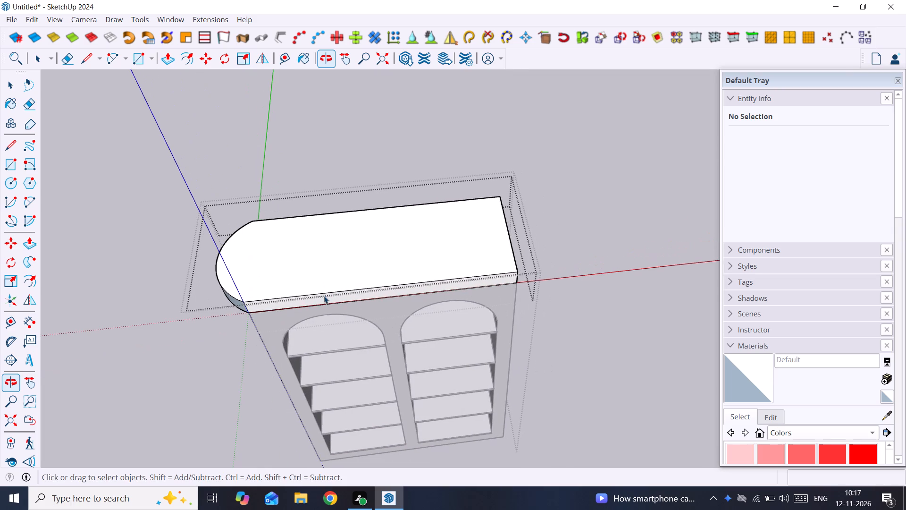
{"action": "scroll", "coordinate": [247, 295], "scroll_direction": "up", "scroll_amount": 3}
{"action": "left_click", "coordinate": [215, 280]}
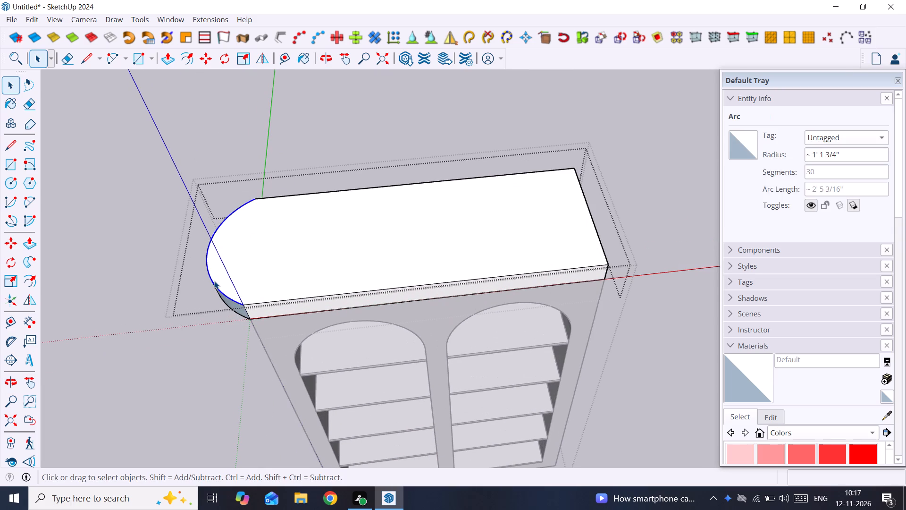
{"action": "left_click", "coordinate": [25, 297]}
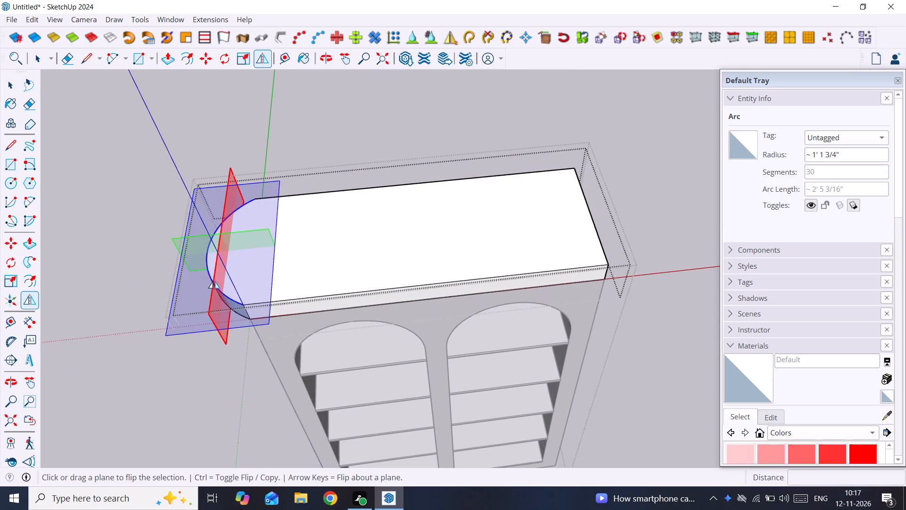
{"action": "left_click_drag", "start_coordinate": [215, 284], "coordinate": [236, 285]}
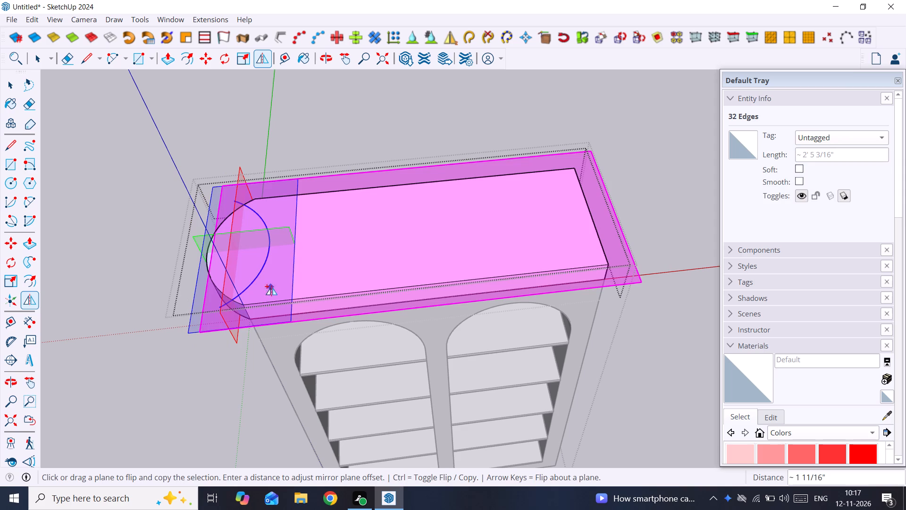
{"action": "key", "text": "space"}
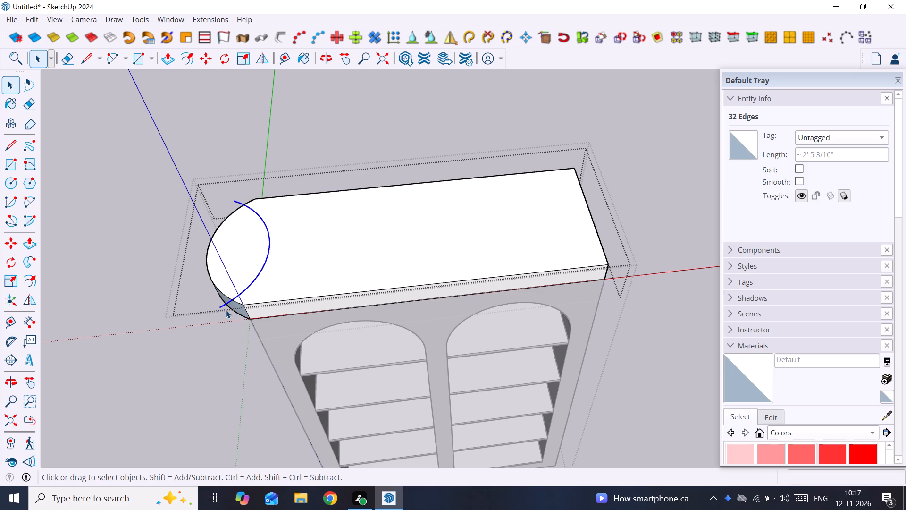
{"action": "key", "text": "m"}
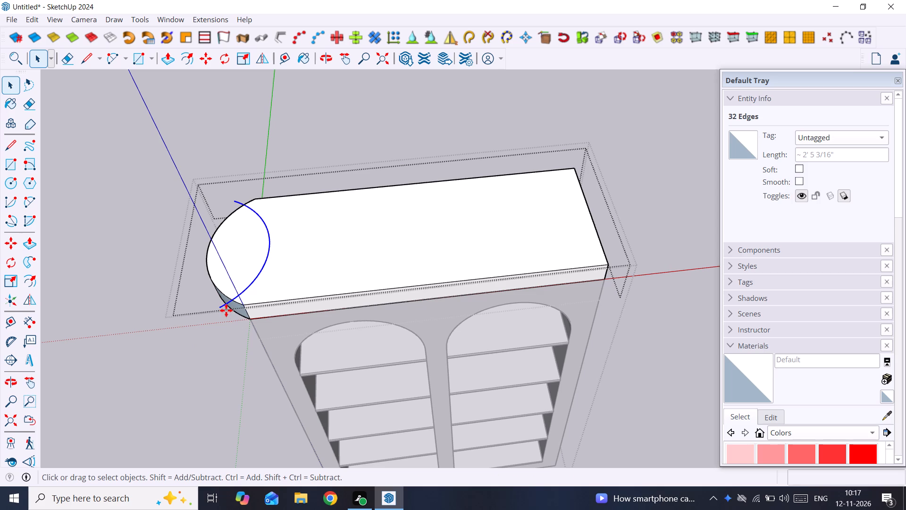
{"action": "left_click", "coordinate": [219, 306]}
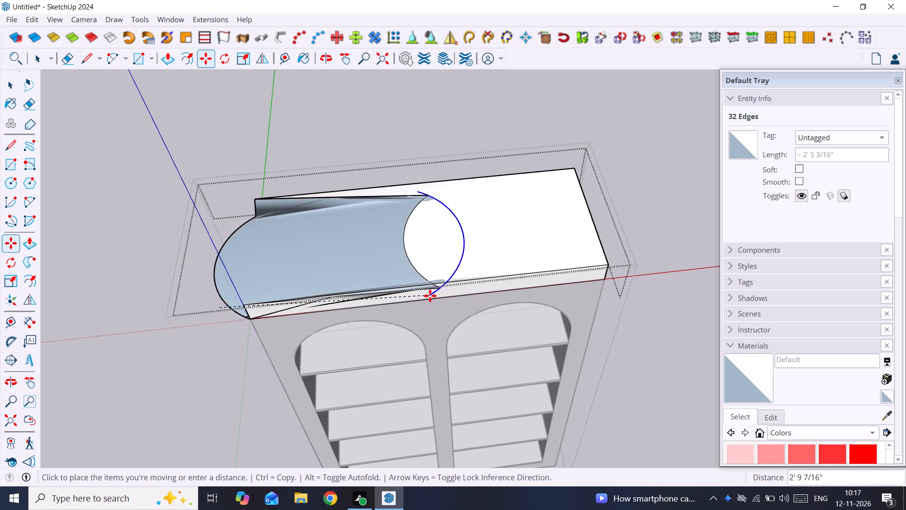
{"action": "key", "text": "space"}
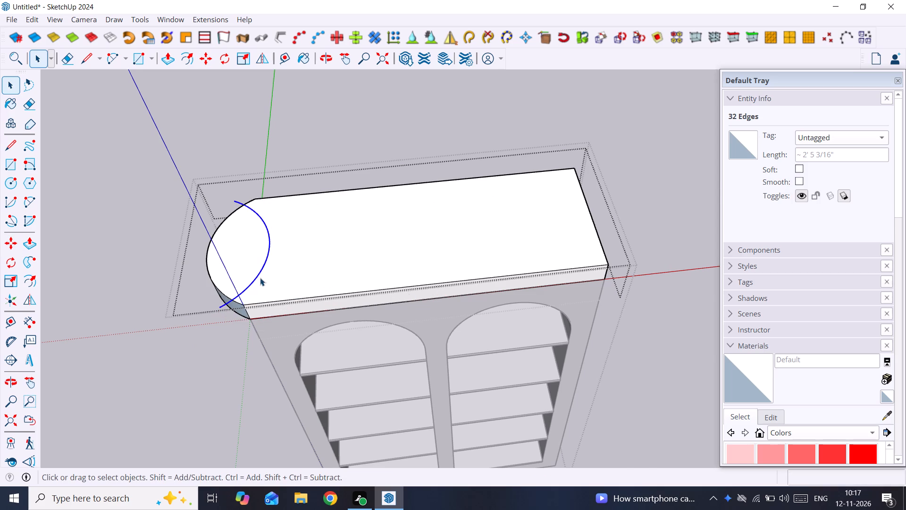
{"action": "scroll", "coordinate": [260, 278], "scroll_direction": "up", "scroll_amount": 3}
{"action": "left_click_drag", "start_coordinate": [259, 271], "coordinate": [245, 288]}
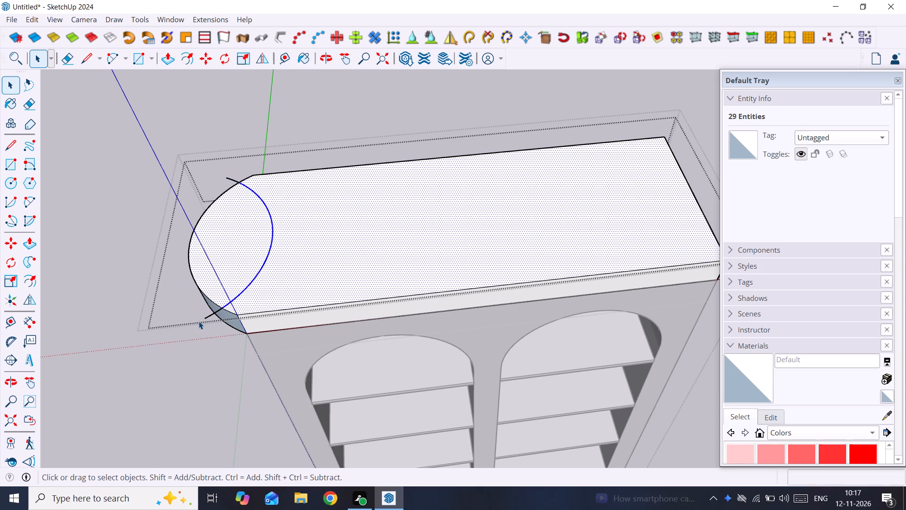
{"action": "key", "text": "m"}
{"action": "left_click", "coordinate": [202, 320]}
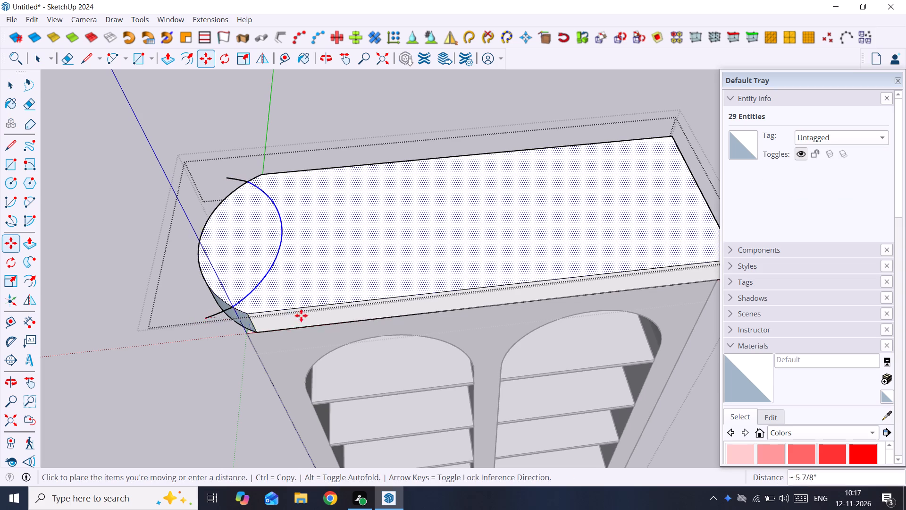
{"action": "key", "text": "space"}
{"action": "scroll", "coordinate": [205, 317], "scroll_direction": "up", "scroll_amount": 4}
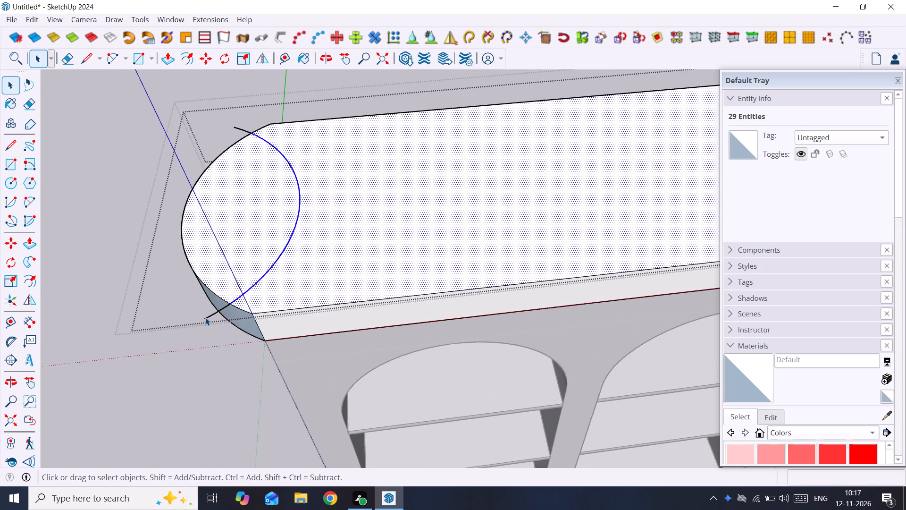
Undo the mirrored copy of the slab's curved-end arc.
{"action": "middle_click_drag", "start_coordinate": [202, 317], "coordinate": [164, 321]}
{"action": "key", "text": "ctrl+z"}
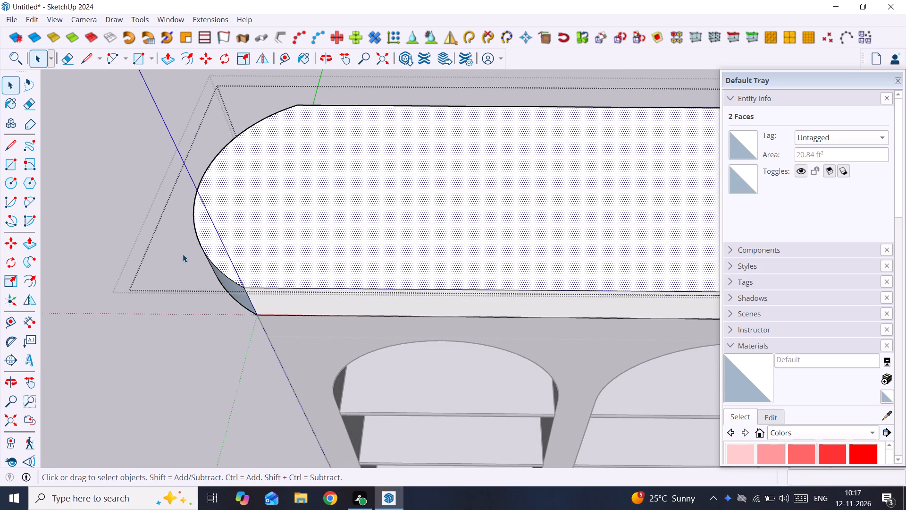
Copy the top slab's curved-end arc 5' along its length, placing the copy's endpoint on the square end's front corner.
{"action": "left_click", "coordinate": [194, 232]}
{"action": "left_click", "coordinate": [196, 230]}
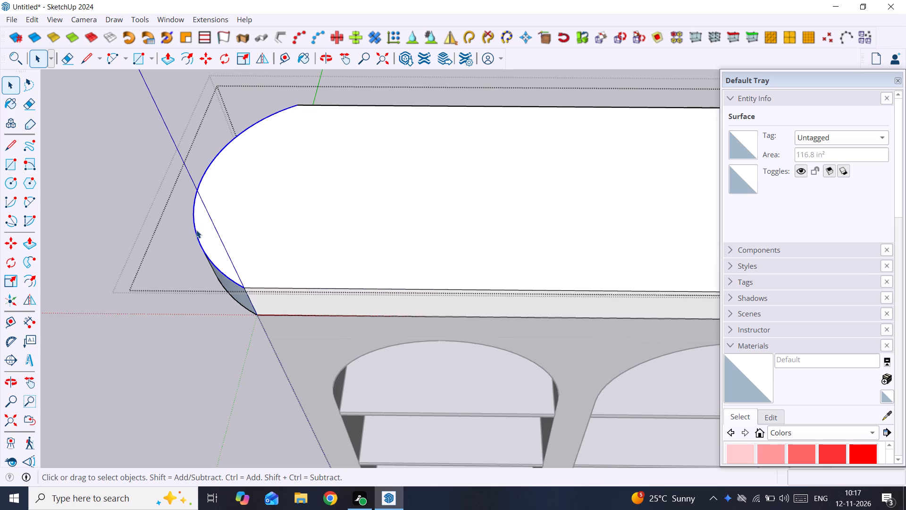
{"action": "left_click", "coordinate": [127, 230]}
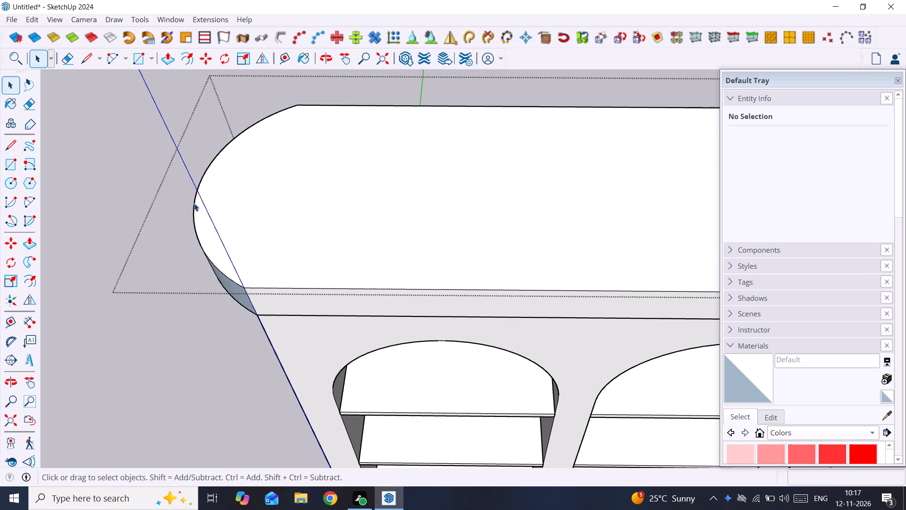
{"action": "left_click", "coordinate": [194, 203]}
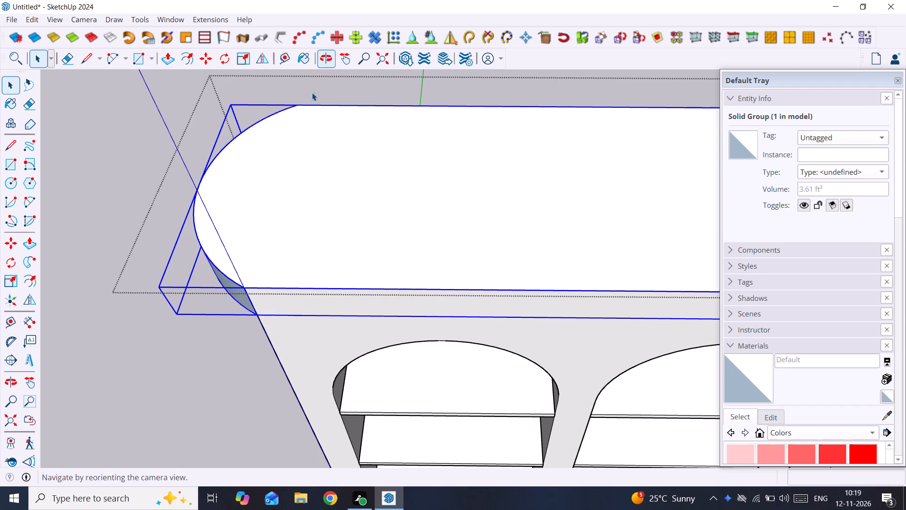
{"action": "double_click", "coordinate": [268, 198]}
{"action": "double_click", "coordinate": [240, 196]}
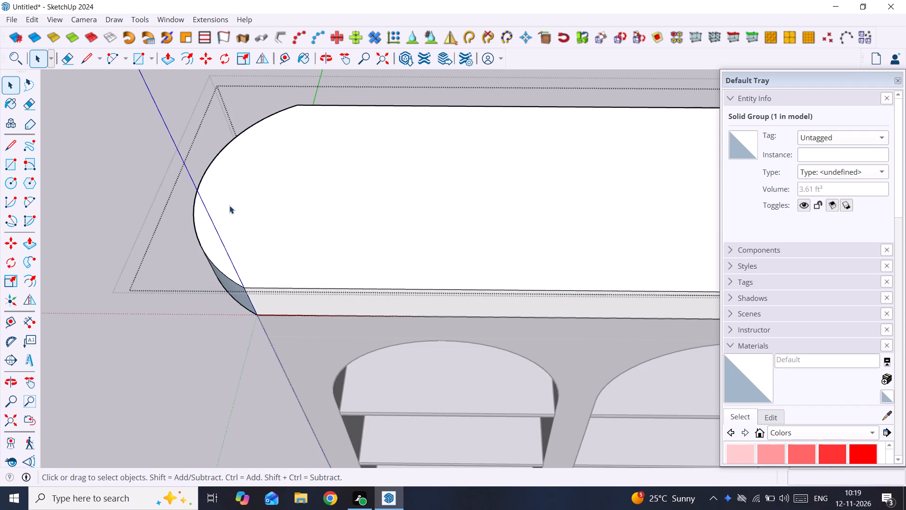
{"action": "left_click", "coordinate": [196, 226]}
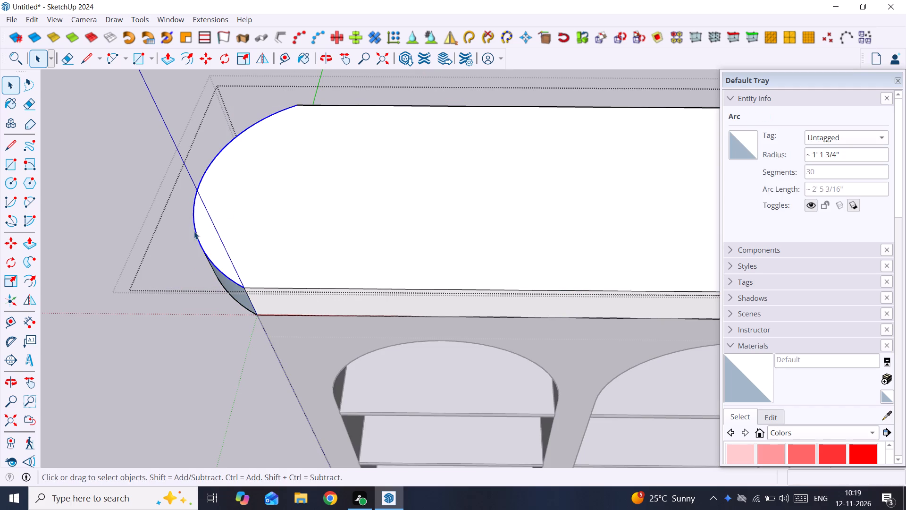
{"action": "key", "text": "m"}
{"action": "left_click", "coordinate": [245, 289]}
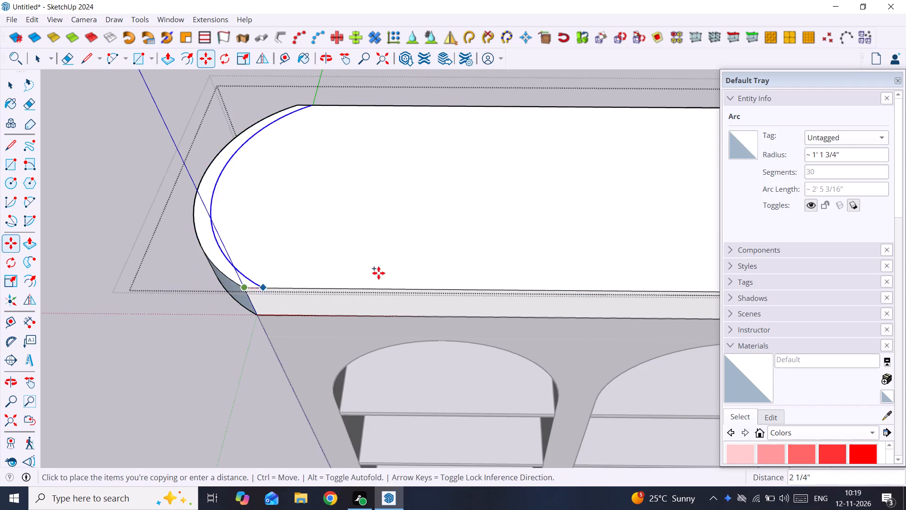
{"action": "scroll", "coordinate": [423, 268], "scroll_direction": "down", "scroll_amount": 15}
{"action": "middle_click_drag", "start_coordinate": [527, 259], "coordinate": [387, 290]}
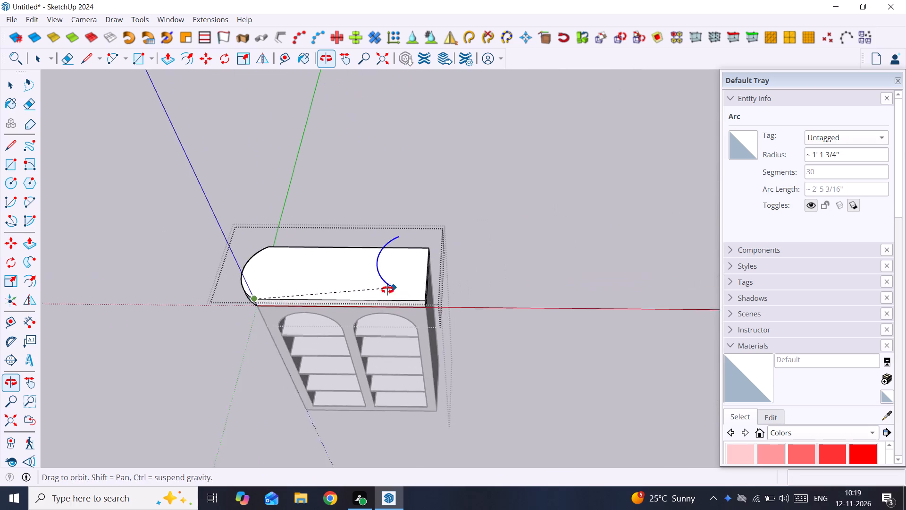
{"action": "middle_click_drag", "start_coordinate": [387, 290], "coordinate": [387, 290]}
{"action": "scroll", "coordinate": [431, 292], "scroll_direction": "up", "scroll_amount": 10}
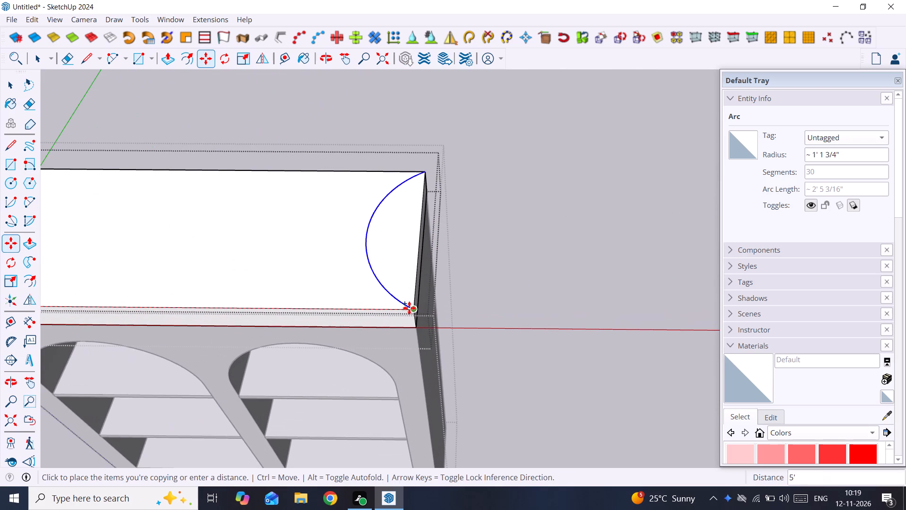
{"action": "left_click", "coordinate": [410, 308]}
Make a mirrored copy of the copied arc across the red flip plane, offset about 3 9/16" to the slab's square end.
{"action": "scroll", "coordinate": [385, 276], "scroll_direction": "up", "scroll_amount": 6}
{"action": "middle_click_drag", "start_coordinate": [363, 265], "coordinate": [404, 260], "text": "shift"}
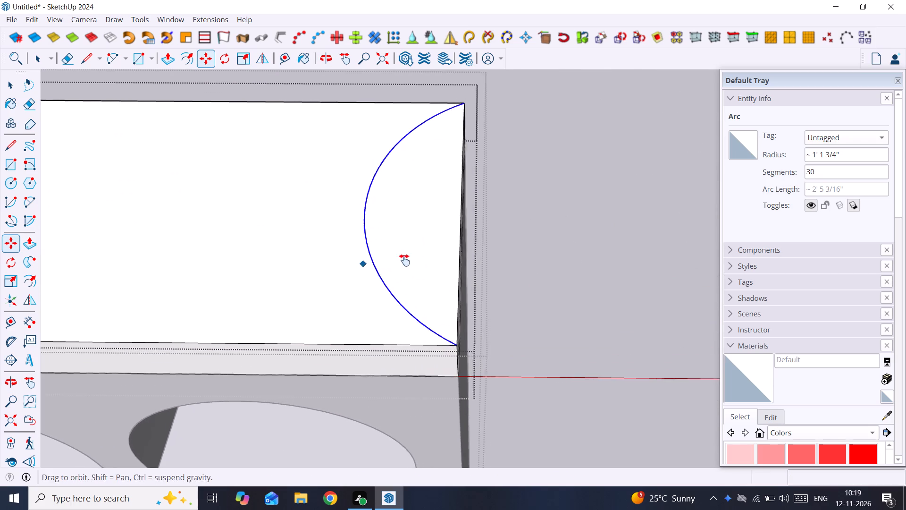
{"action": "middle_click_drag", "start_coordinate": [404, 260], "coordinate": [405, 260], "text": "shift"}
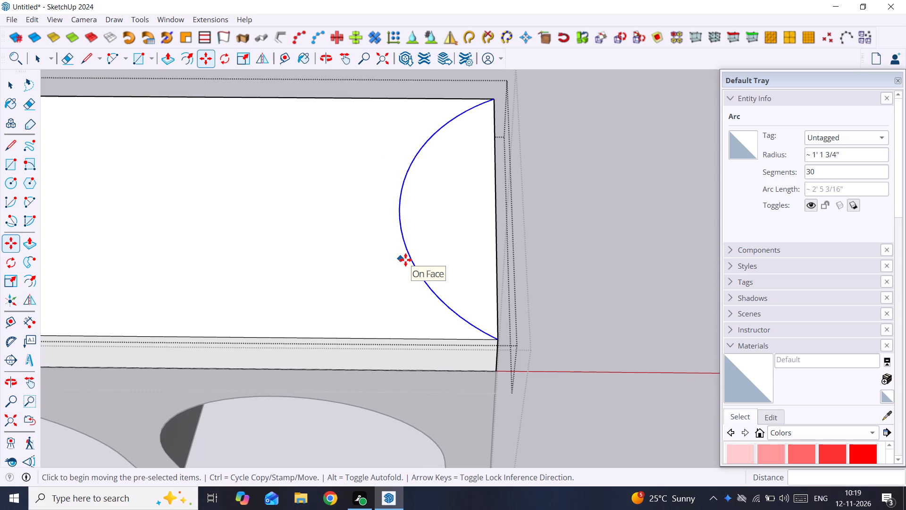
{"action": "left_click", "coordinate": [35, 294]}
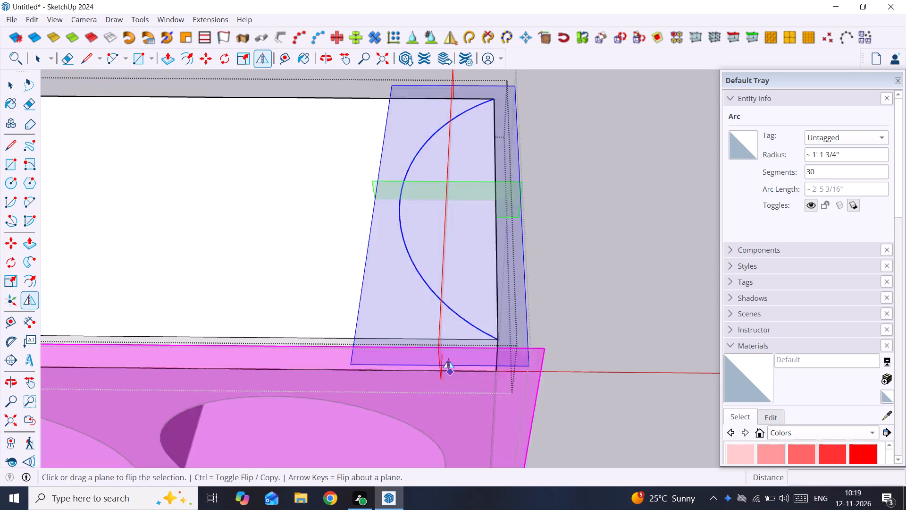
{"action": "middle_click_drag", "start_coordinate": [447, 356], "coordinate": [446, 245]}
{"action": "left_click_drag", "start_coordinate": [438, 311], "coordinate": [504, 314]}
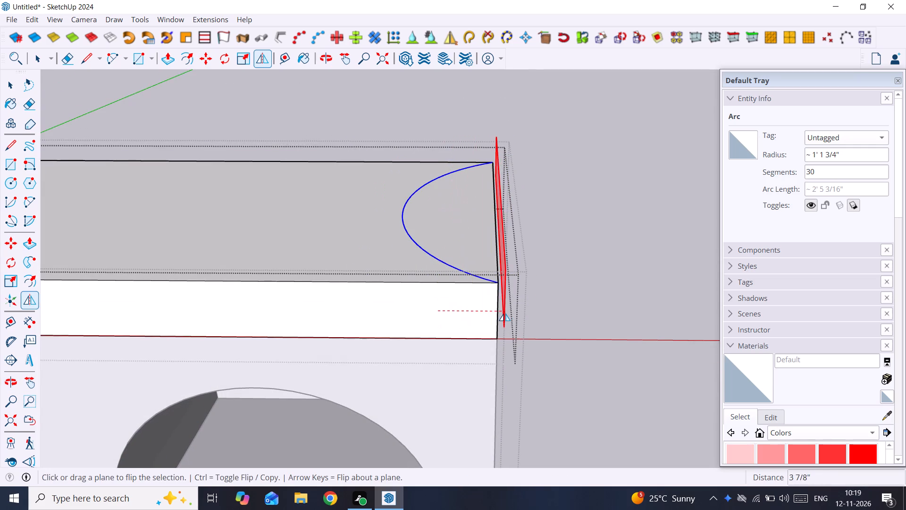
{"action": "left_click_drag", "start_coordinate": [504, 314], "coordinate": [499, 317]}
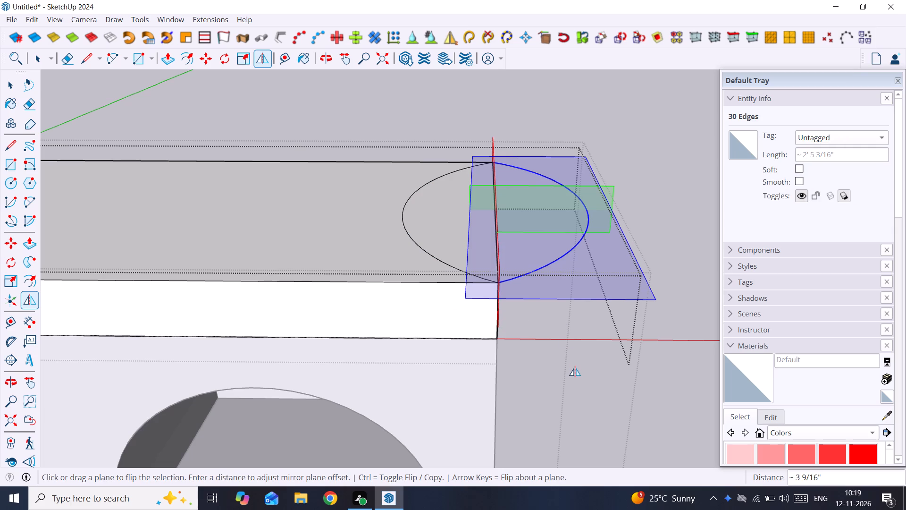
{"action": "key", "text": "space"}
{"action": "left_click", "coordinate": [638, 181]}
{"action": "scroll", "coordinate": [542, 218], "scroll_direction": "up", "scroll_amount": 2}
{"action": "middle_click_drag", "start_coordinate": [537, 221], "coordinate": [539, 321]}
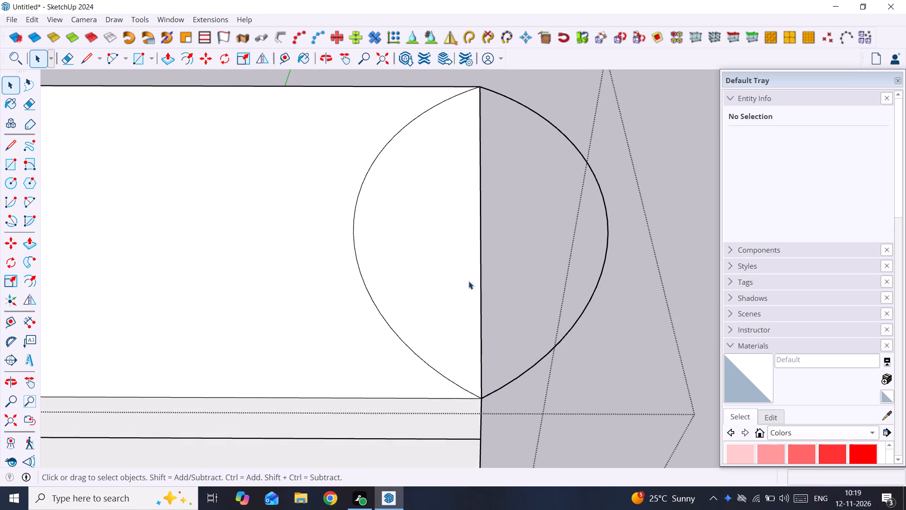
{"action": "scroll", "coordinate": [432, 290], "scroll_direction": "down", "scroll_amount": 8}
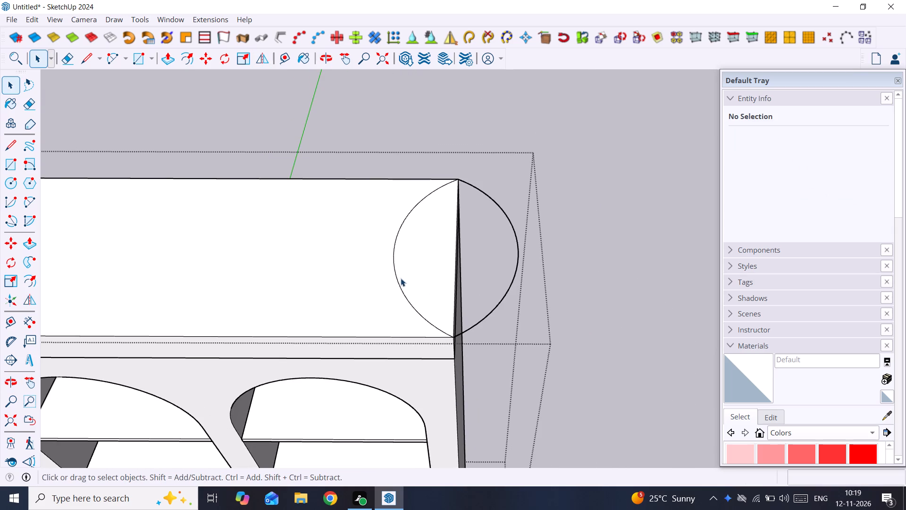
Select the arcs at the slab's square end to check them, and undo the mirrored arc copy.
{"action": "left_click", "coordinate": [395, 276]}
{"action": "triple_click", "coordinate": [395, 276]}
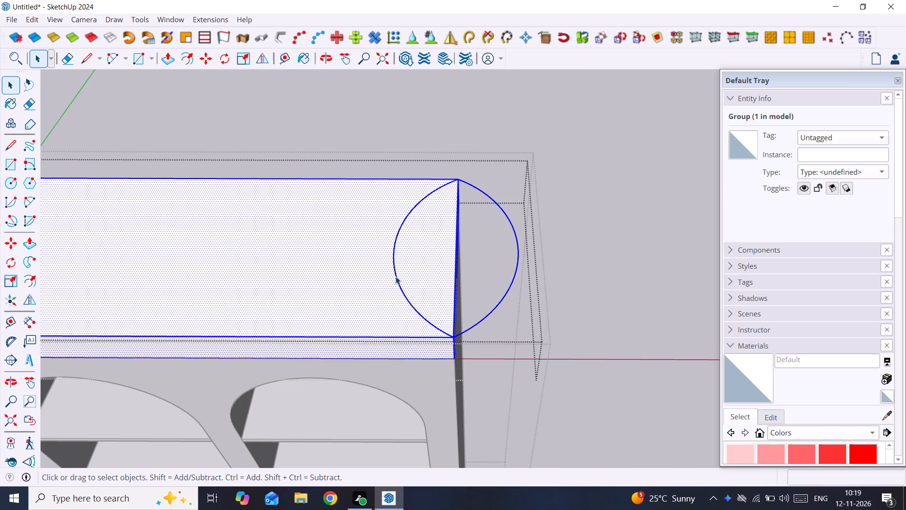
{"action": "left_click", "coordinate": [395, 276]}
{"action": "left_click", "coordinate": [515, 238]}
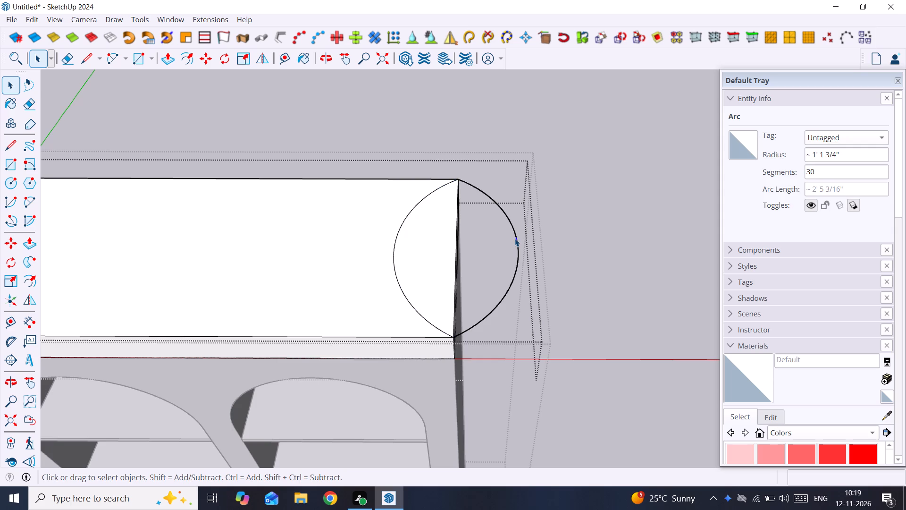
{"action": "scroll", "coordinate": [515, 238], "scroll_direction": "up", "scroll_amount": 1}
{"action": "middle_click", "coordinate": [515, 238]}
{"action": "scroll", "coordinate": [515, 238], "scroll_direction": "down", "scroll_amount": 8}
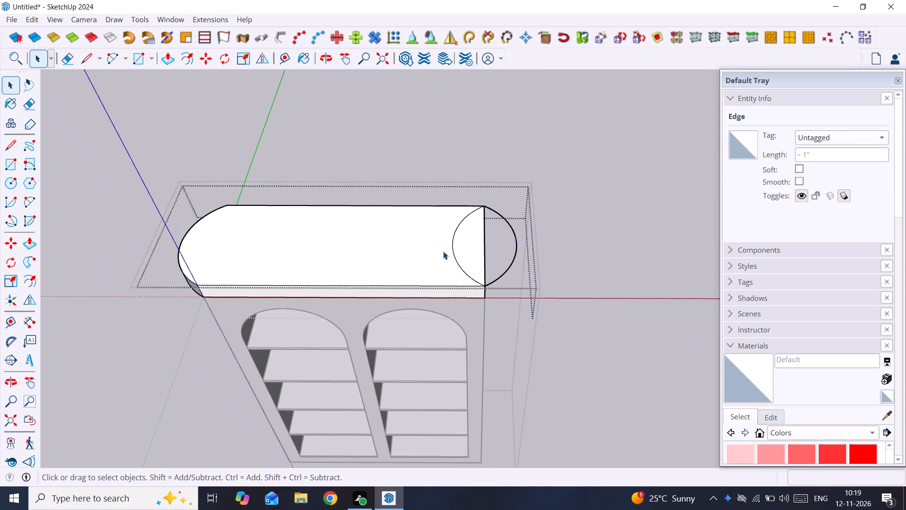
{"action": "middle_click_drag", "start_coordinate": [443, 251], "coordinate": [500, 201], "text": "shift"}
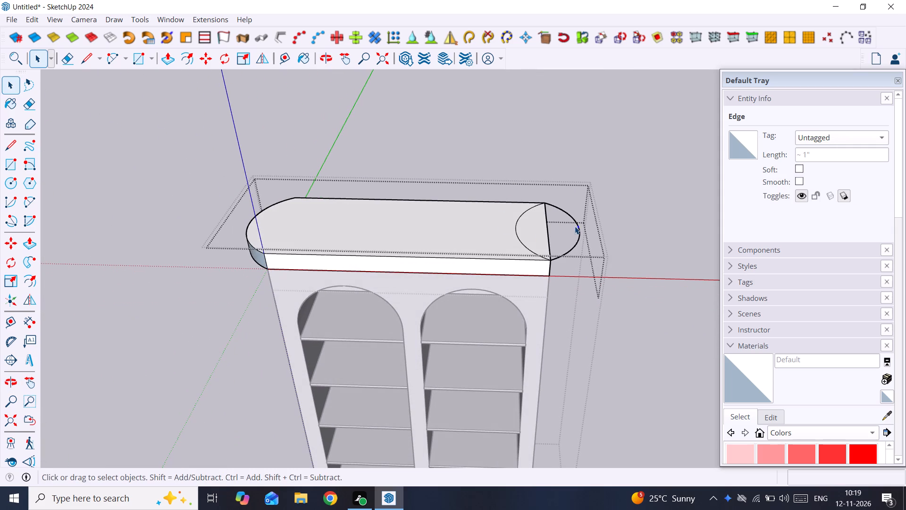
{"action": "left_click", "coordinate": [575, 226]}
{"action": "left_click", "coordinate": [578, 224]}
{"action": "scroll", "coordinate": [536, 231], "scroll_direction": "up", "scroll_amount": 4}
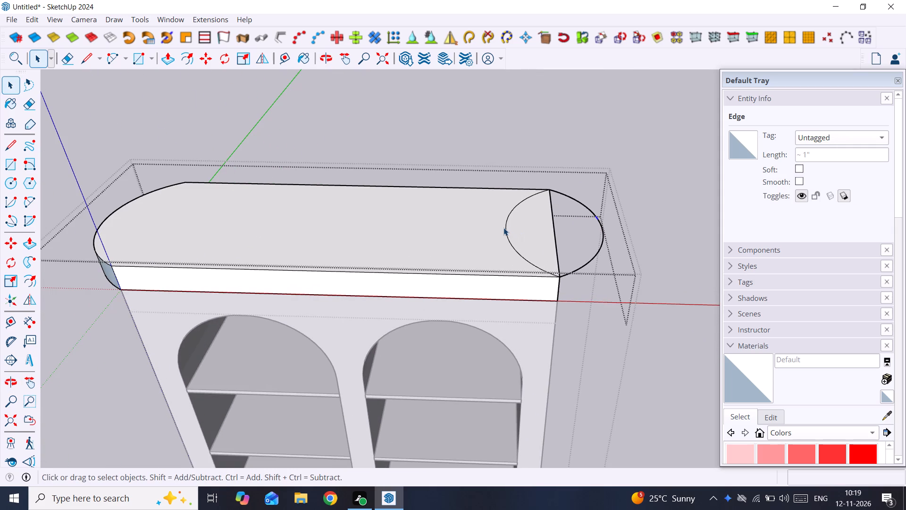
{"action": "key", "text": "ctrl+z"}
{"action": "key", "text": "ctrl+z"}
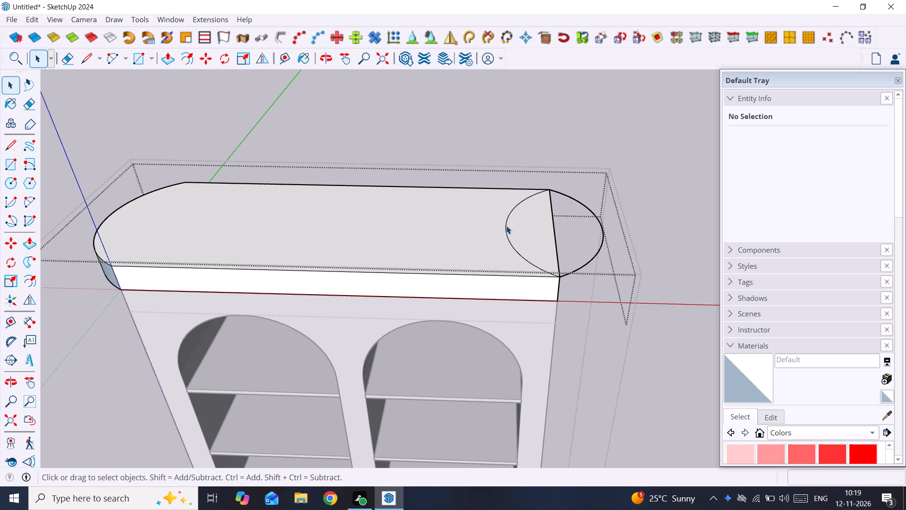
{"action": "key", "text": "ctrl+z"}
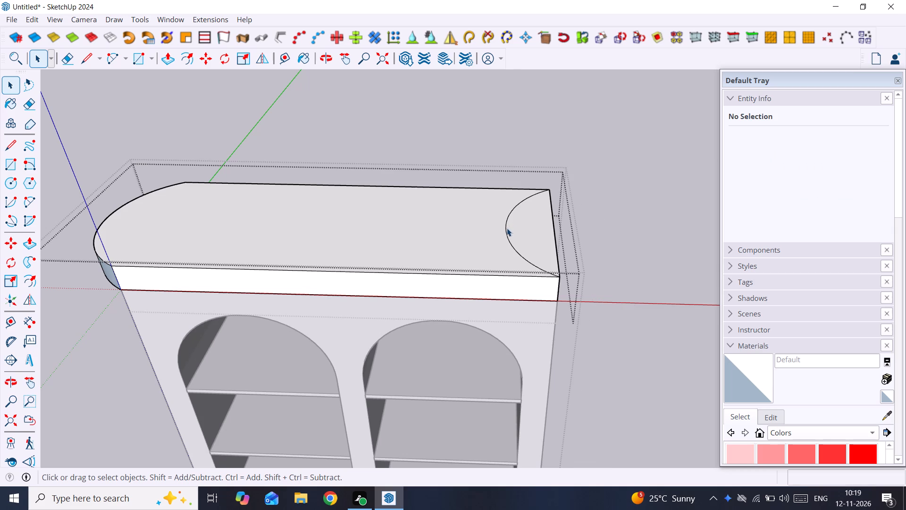
Mirror a copy of the inner arc outward across the red flip plane, offset about 3 9/16" to the slab's square end.
{"action": "left_click", "coordinate": [506, 231]}
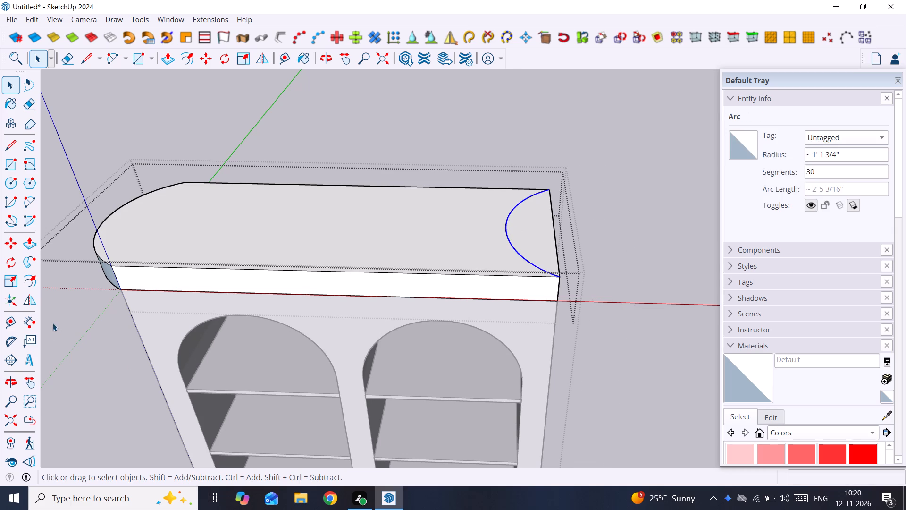
{"action": "left_click", "coordinate": [30, 308]}
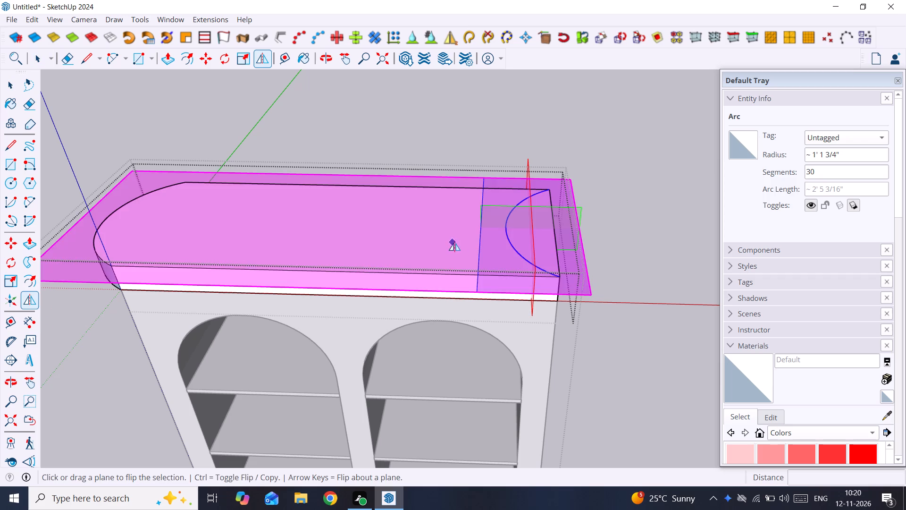
{"action": "left_click_drag", "start_coordinate": [534, 300], "coordinate": [555, 301]}
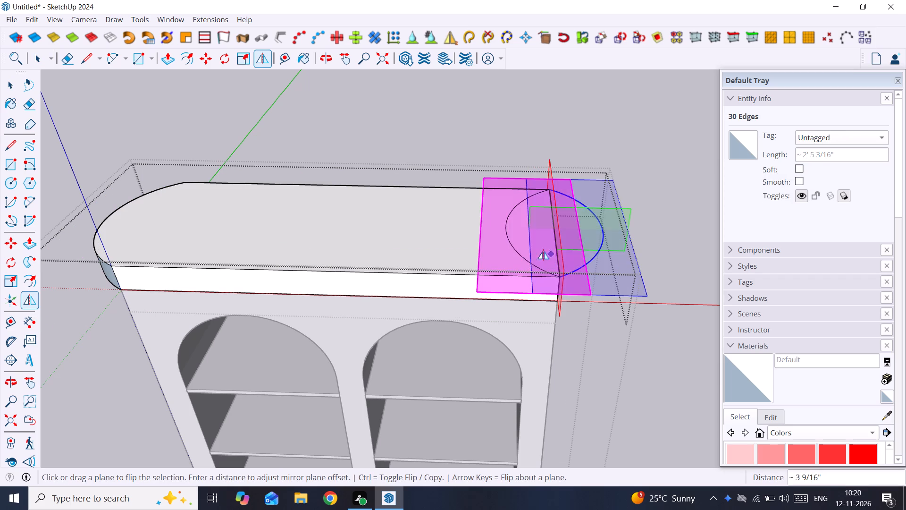
{"action": "key", "text": "space"}
Delete the inner arc on the slab's top face, keeping only the outward-curving mirrored arc.
{"action": "scroll", "coordinate": [522, 242], "scroll_direction": "up", "scroll_amount": 6}
{"action": "left_click", "coordinate": [500, 228]}
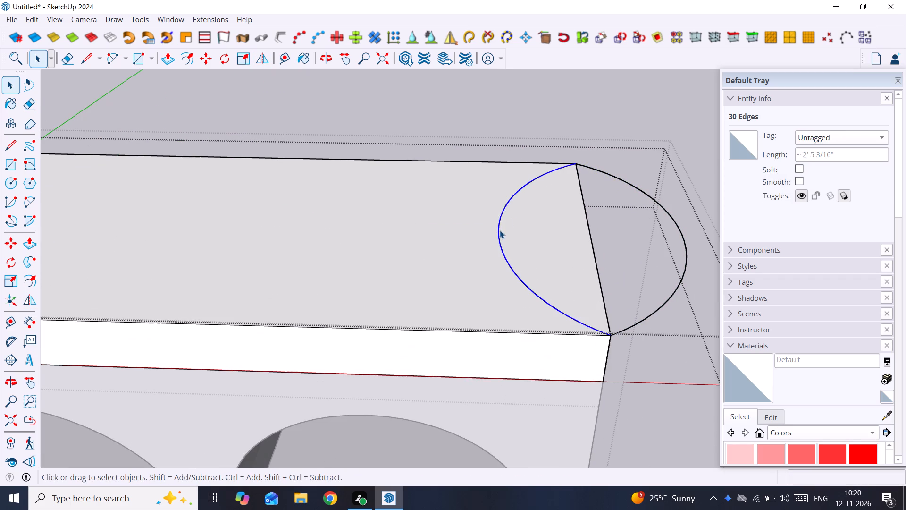
{"action": "key", "text": "Delete"}
Draw a short line on the top edge of the slab's square end to close the outer arc into a face.
{"action": "scroll", "coordinate": [631, 216], "scroll_direction": "up", "scroll_amount": 1}
{"action": "middle_click_drag", "start_coordinate": [630, 218], "coordinate": [507, 262]}
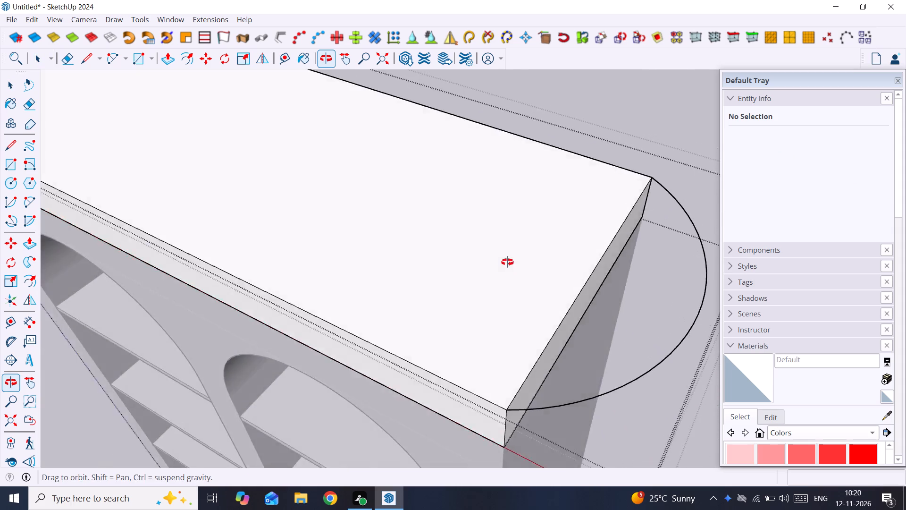
{"action": "middle_click_drag", "start_coordinate": [507, 262], "coordinate": [572, 283]}
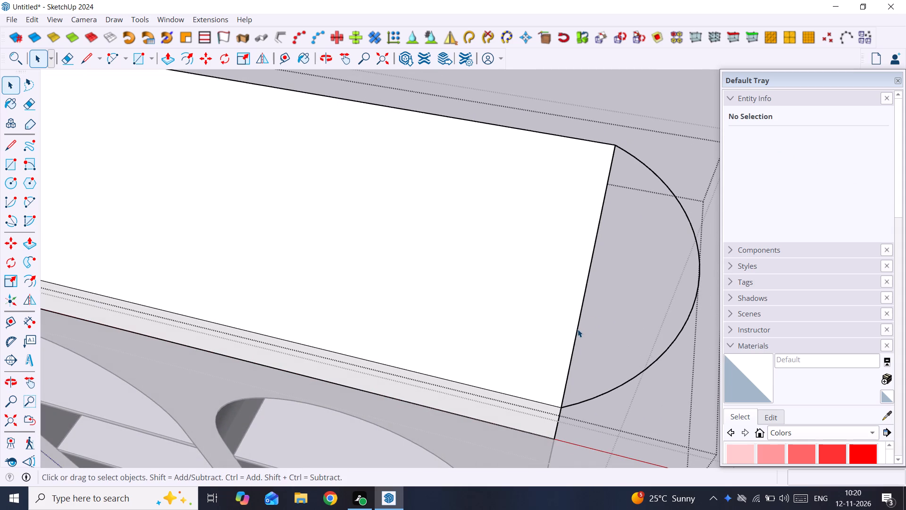
{"action": "key", "text": "l"}
{"action": "left_click", "coordinate": [581, 320]}
{"action": "left_click", "coordinate": [586, 299]}
{"action": "key", "text": "space"}
{"action": "scroll", "coordinate": [587, 299], "scroll_direction": "down", "scroll_amount": 2}
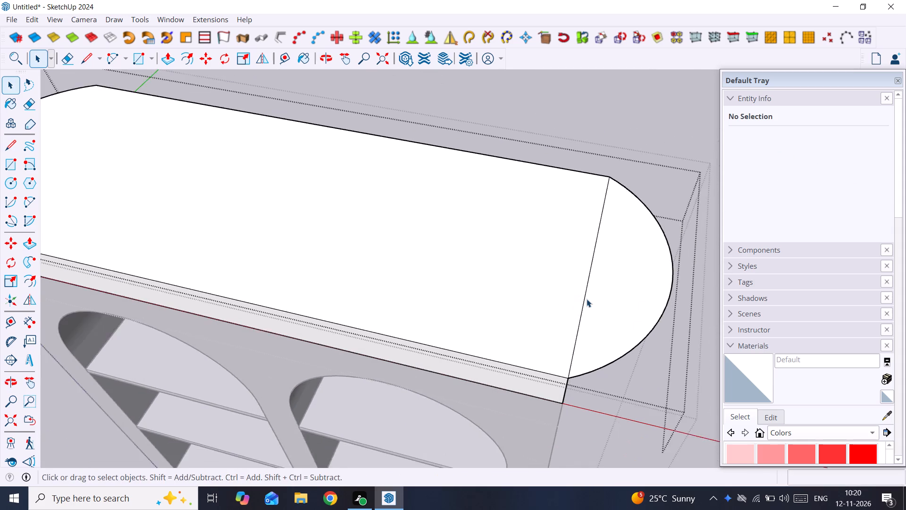
Extrude the semicircular face at the slab's square end 4" downward, flush with the slab's underside.
{"action": "scroll", "coordinate": [587, 299], "scroll_direction": "down", "scroll_amount": 5}
{"action": "left_click", "coordinate": [620, 300]}
{"action": "scroll", "coordinate": [621, 302], "scroll_direction": "up", "scroll_amount": 2}
{"action": "middle_click_drag", "start_coordinate": [621, 302], "coordinate": [540, 87]}
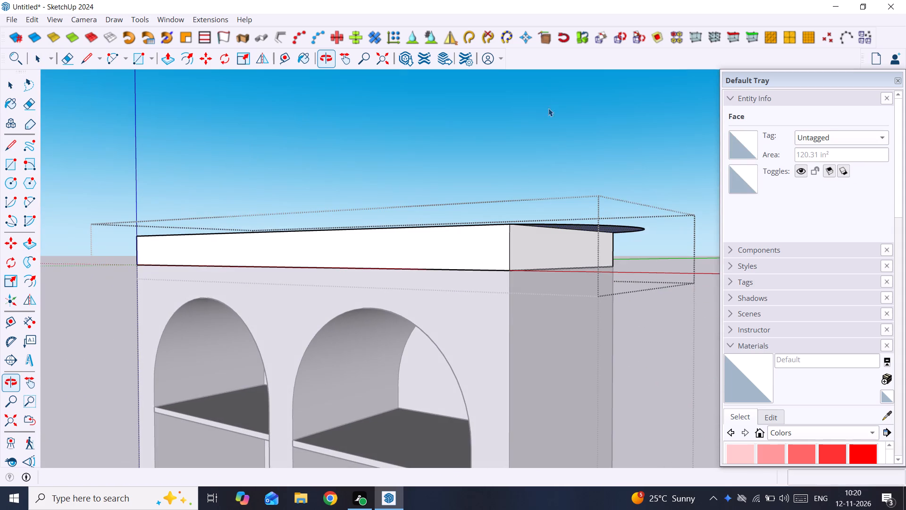
{"action": "key", "text": "p"}
{"action": "left_click", "coordinate": [575, 230]}
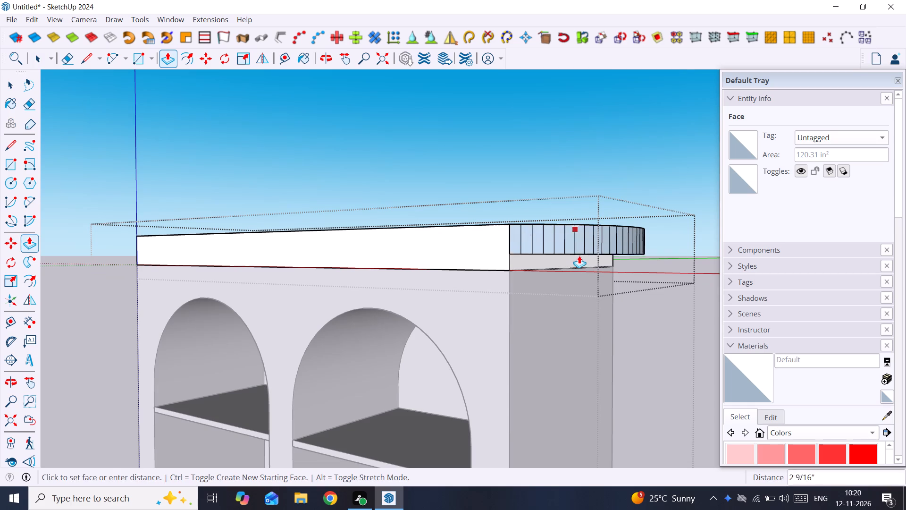
{"action": "left_click", "coordinate": [503, 270]}
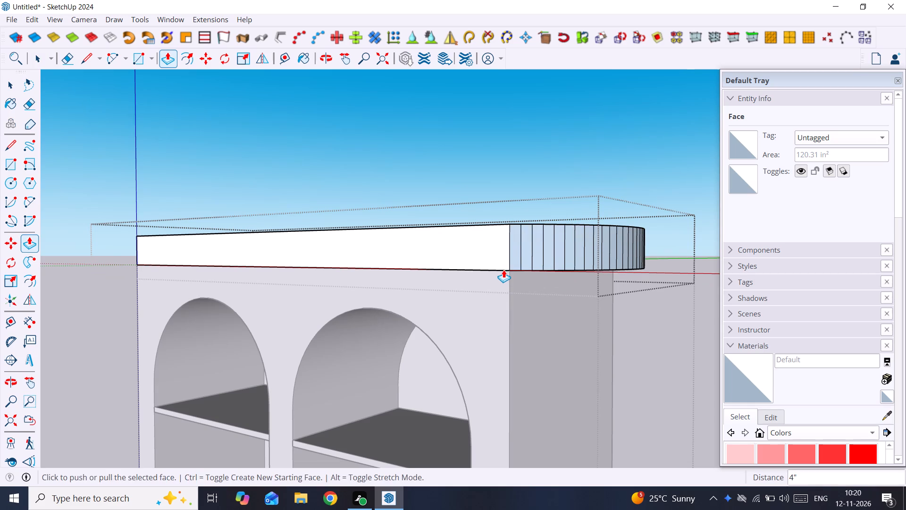
{"action": "key", "text": "space"}
Draw a short line along the straight edge between the slab and its rounded end to rebuild the missing top face.
{"action": "scroll", "coordinate": [475, 259], "scroll_direction": "down", "scroll_amount": 1}
{"action": "middle_click_drag", "start_coordinate": [477, 265], "coordinate": [617, 411]}
{"action": "scroll", "coordinate": [638, 284], "scroll_direction": "up", "scroll_amount": 2}
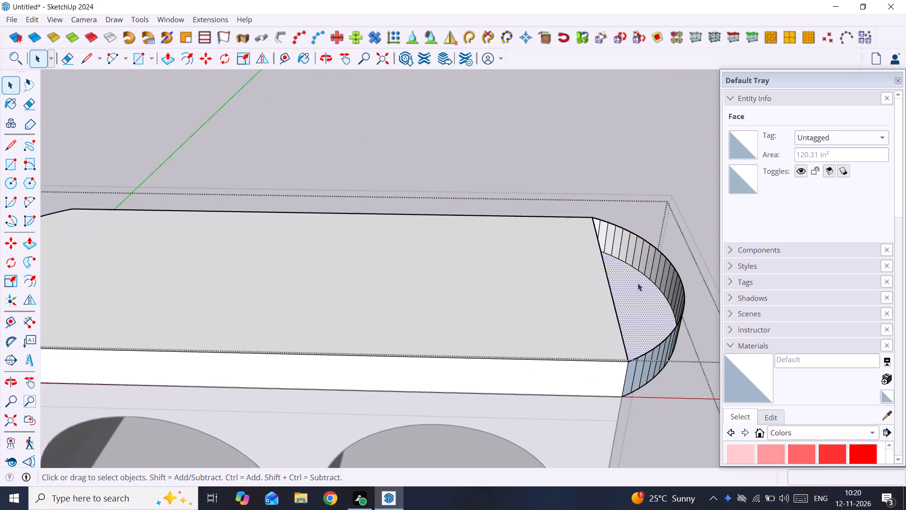
{"action": "scroll", "coordinate": [612, 280], "scroll_direction": "up", "scroll_amount": 3}
{"action": "key", "text": "l"}
{"action": "scroll", "coordinate": [612, 280], "scroll_direction": "up", "scroll_amount": 4}
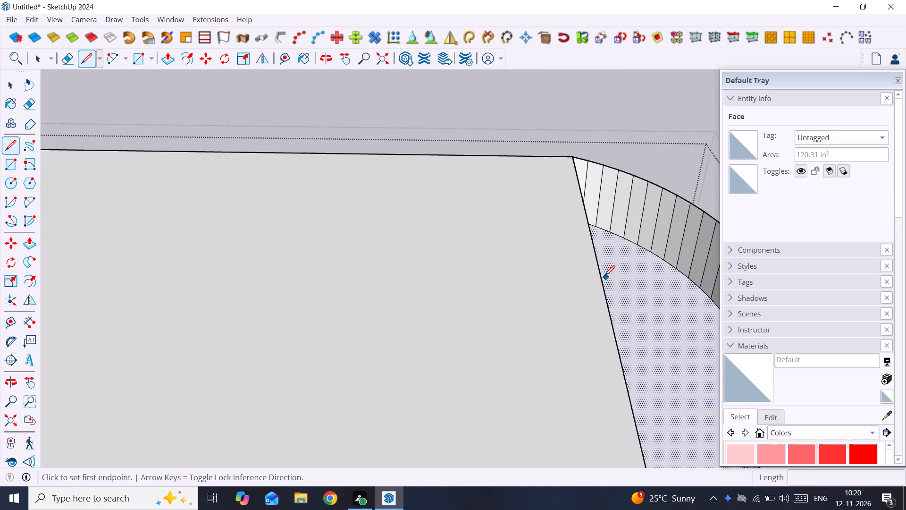
{"action": "left_click", "coordinate": [602, 274]}
{"action": "left_click", "coordinate": [605, 304]}
{"action": "key", "text": "space"}
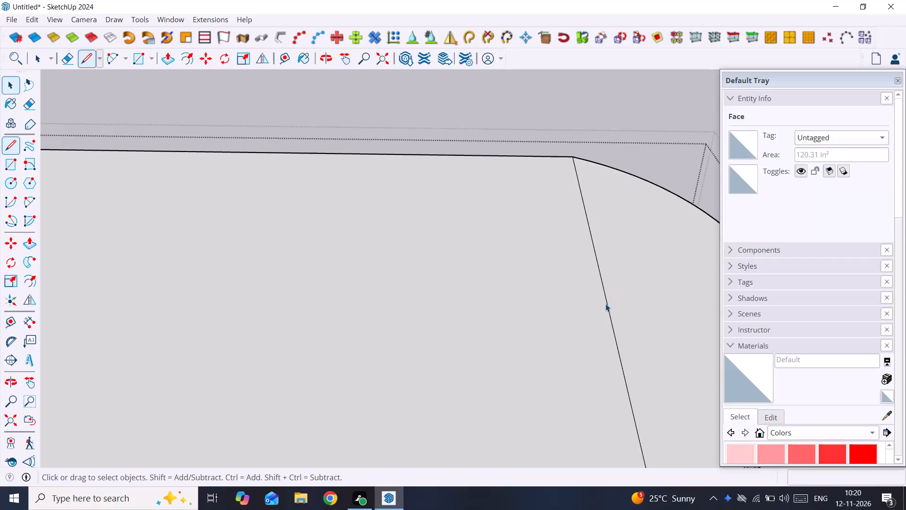
Erase the straight dividing line on the top face between the slab and its new rounded end.
{"action": "scroll", "coordinate": [605, 304], "scroll_direction": "down", "scroll_amount": 10}
{"action": "scroll", "coordinate": [605, 304], "scroll_direction": "up", "scroll_amount": 2}
{"action": "left_click", "coordinate": [605, 304]}
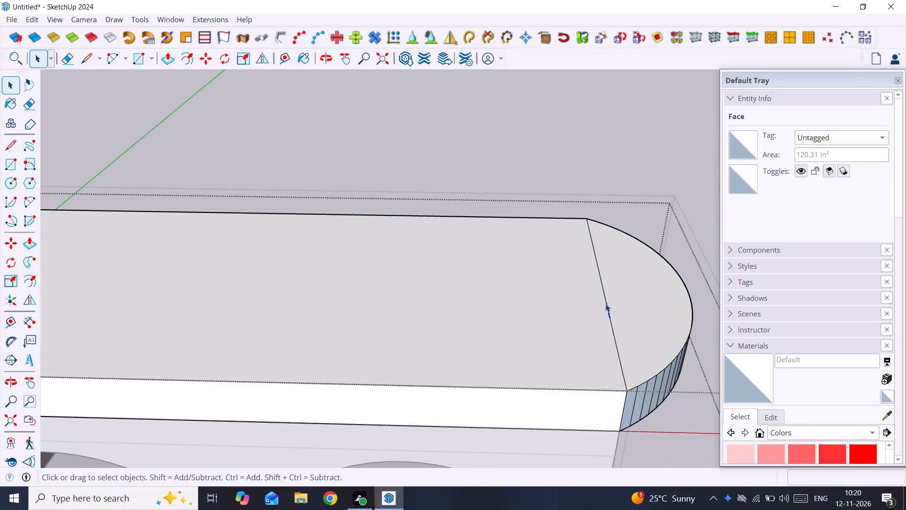
{"action": "key", "text": "e"}
{"action": "left_click_drag", "start_coordinate": [599, 282], "coordinate": [612, 303]}
{"action": "left_click_drag", "start_coordinate": [610, 316], "coordinate": [616, 326]}
{"action": "left_click_drag", "start_coordinate": [617, 344], "coordinate": [617, 363]}
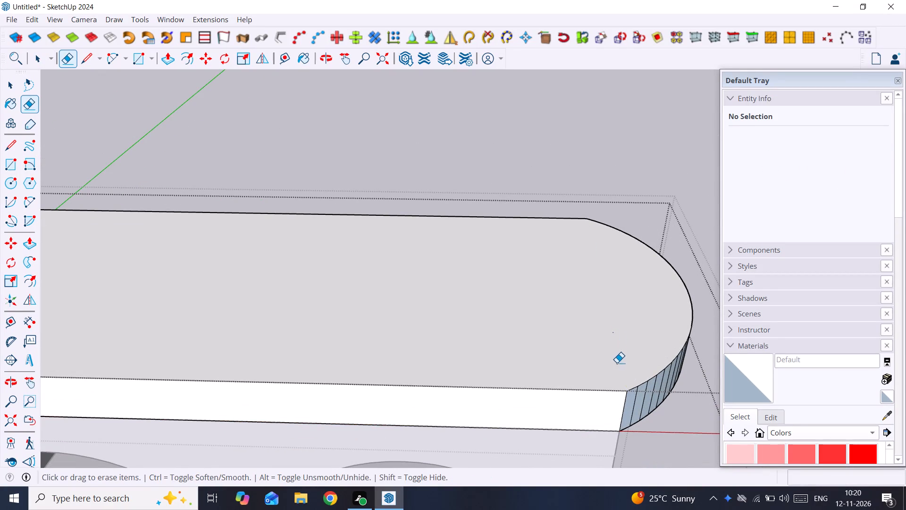
{"action": "key", "text": "space"}
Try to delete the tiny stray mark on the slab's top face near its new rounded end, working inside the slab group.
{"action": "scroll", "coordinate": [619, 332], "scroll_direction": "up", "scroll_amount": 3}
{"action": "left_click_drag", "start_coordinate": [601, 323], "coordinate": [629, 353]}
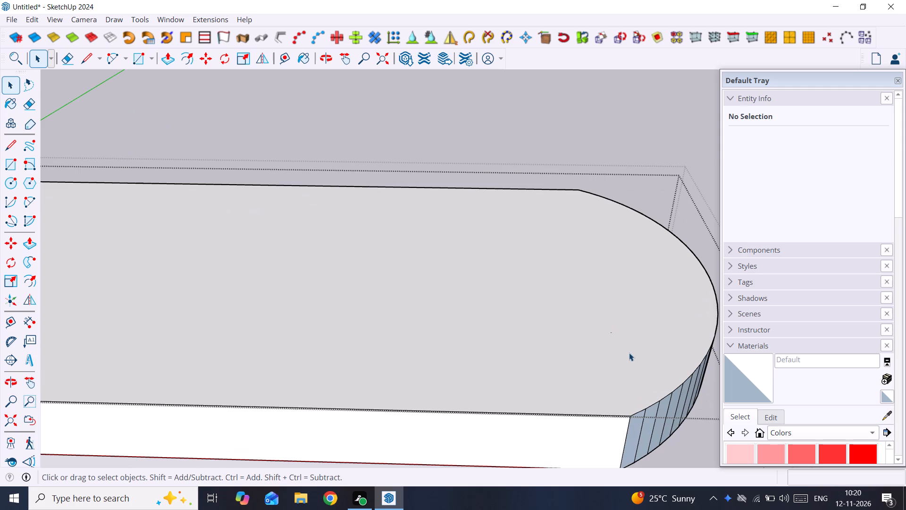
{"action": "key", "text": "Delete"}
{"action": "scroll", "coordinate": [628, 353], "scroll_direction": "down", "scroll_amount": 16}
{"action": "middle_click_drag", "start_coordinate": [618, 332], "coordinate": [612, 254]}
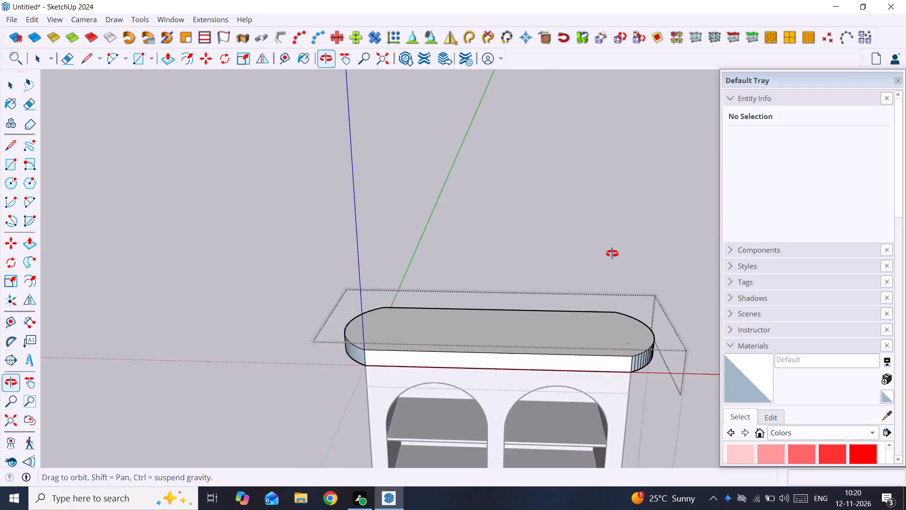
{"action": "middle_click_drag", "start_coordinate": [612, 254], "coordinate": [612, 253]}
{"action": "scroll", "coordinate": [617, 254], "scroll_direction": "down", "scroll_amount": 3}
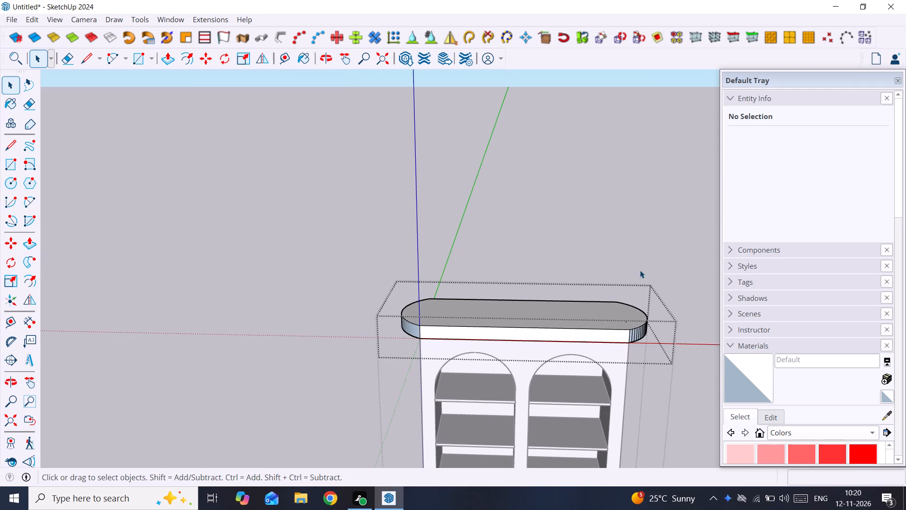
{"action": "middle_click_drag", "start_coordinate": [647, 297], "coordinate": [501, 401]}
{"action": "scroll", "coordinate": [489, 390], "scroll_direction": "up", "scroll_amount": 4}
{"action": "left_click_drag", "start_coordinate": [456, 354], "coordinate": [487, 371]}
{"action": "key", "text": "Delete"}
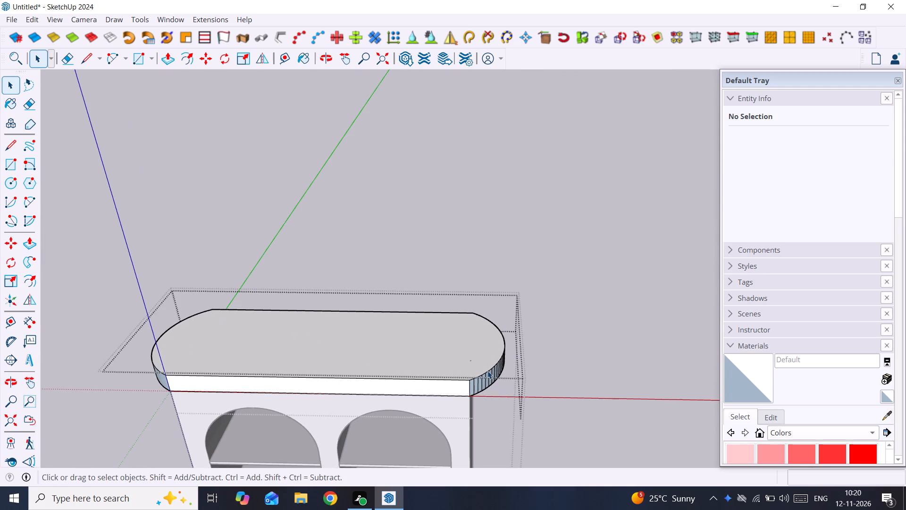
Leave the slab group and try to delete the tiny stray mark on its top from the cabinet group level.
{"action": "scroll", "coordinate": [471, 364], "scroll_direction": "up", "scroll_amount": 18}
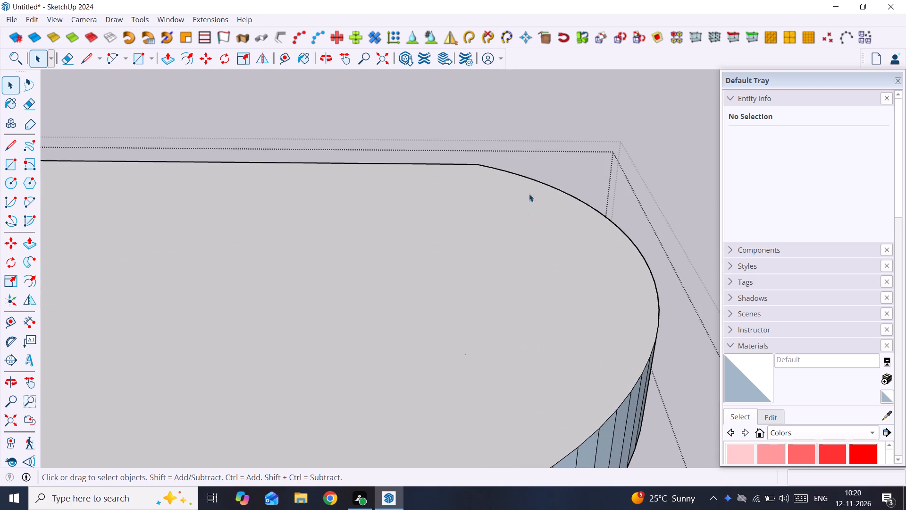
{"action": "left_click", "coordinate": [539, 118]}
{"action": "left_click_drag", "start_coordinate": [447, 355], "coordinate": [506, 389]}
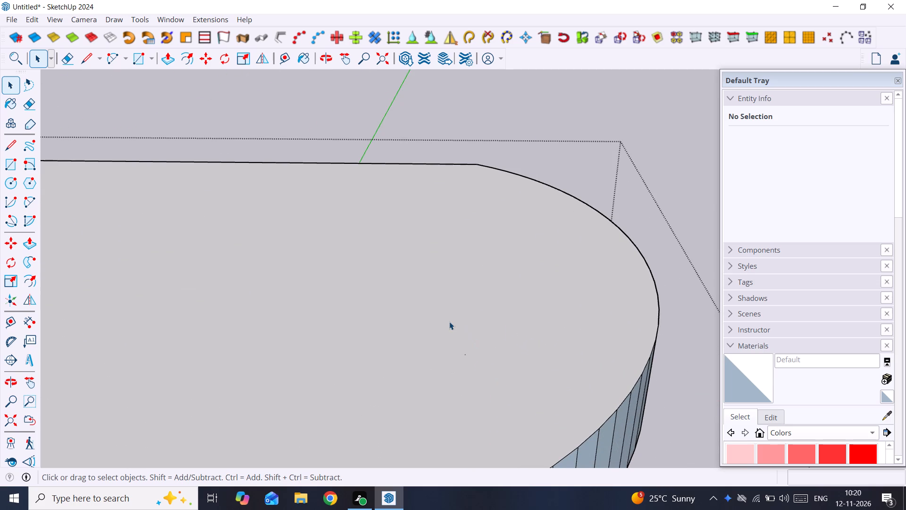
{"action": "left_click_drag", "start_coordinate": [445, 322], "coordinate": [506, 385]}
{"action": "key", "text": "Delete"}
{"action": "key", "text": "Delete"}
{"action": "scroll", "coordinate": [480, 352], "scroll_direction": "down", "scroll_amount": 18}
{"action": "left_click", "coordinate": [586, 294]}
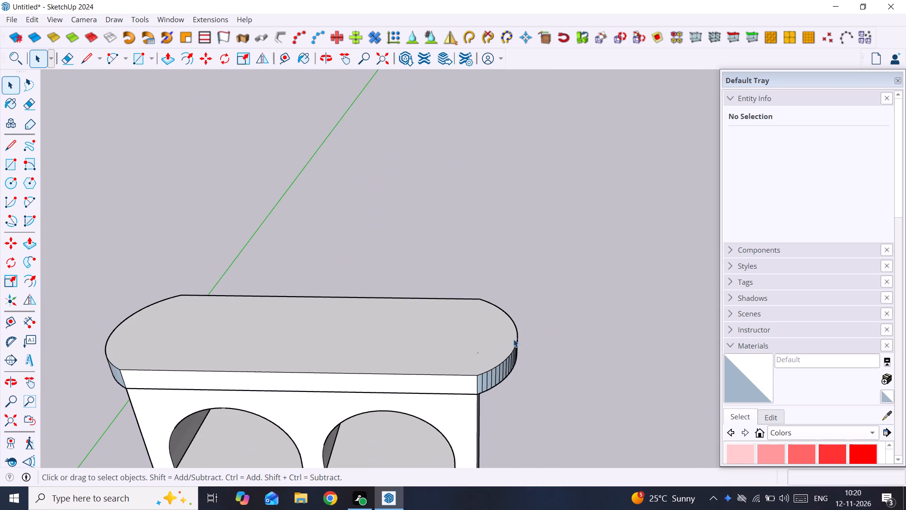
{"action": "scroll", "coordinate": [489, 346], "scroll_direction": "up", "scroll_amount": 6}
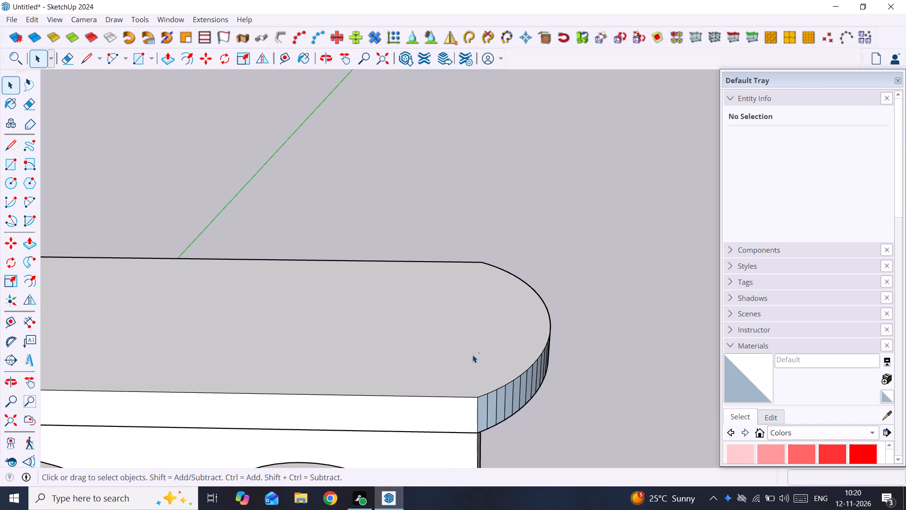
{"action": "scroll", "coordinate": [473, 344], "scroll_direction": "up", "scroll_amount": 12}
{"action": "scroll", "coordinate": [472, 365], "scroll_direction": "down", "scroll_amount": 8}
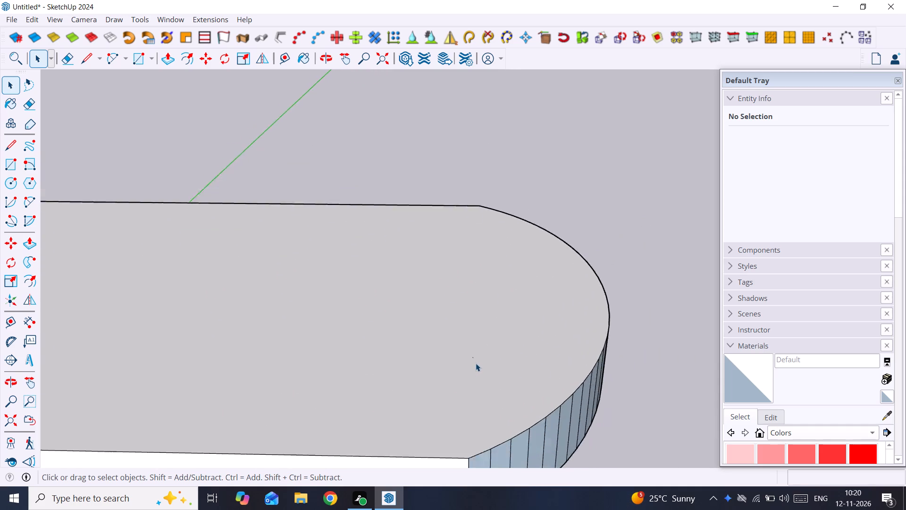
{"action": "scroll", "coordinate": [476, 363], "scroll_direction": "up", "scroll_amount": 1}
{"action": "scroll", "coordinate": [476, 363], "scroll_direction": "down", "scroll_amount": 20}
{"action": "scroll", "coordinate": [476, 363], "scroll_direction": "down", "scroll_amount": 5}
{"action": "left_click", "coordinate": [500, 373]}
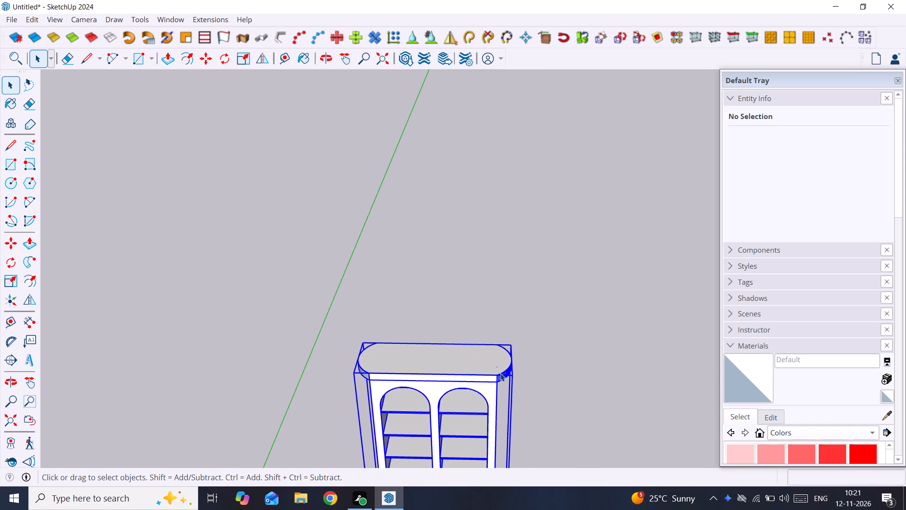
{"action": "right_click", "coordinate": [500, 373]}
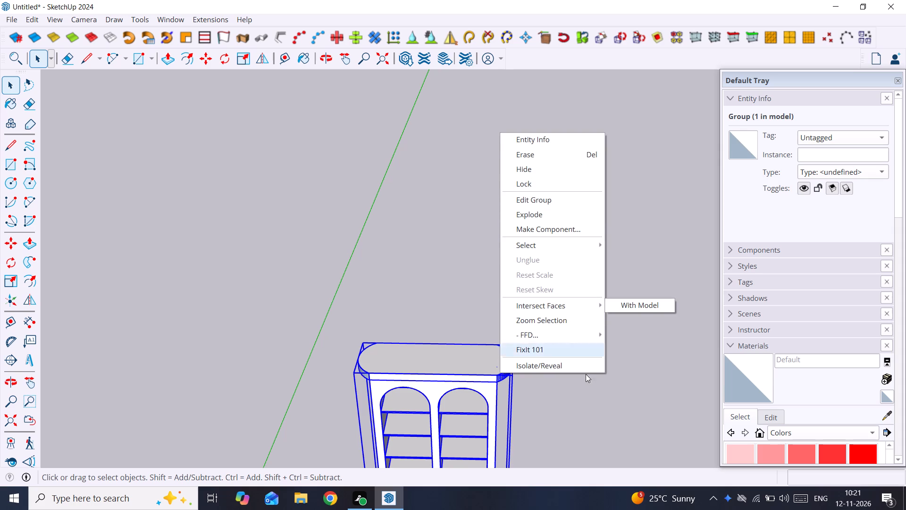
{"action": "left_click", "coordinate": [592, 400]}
Open the cabinet group and soften the top slab's edges at 20 degrees between normals with smooth normals on.
{"action": "double_click", "coordinate": [491, 376]}
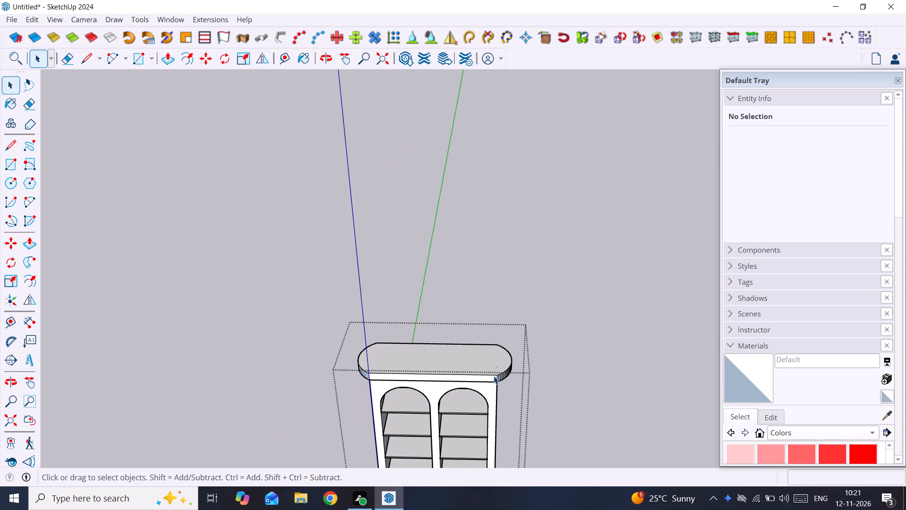
{"action": "scroll", "coordinate": [498, 375], "scroll_direction": "up", "scroll_amount": 2}
{"action": "middle_click_drag", "start_coordinate": [498, 374], "coordinate": [495, 367]}
{"action": "scroll", "coordinate": [495, 367], "scroll_direction": "down", "scroll_amount": 8}
{"action": "scroll", "coordinate": [491, 357], "scroll_direction": "up", "scroll_amount": 1}
{"action": "middle_click_drag", "start_coordinate": [487, 357], "coordinate": [467, 361]}
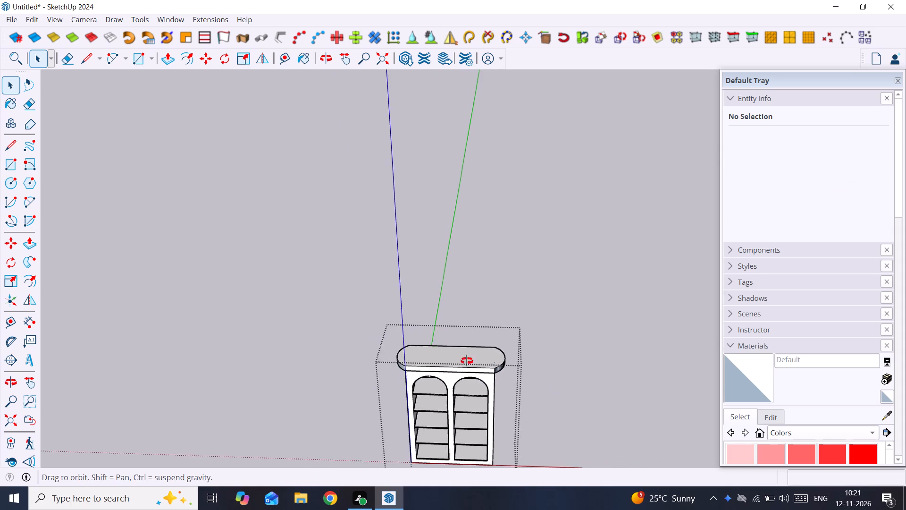
{"action": "middle_click_drag", "start_coordinate": [467, 361], "coordinate": [544, 174]}
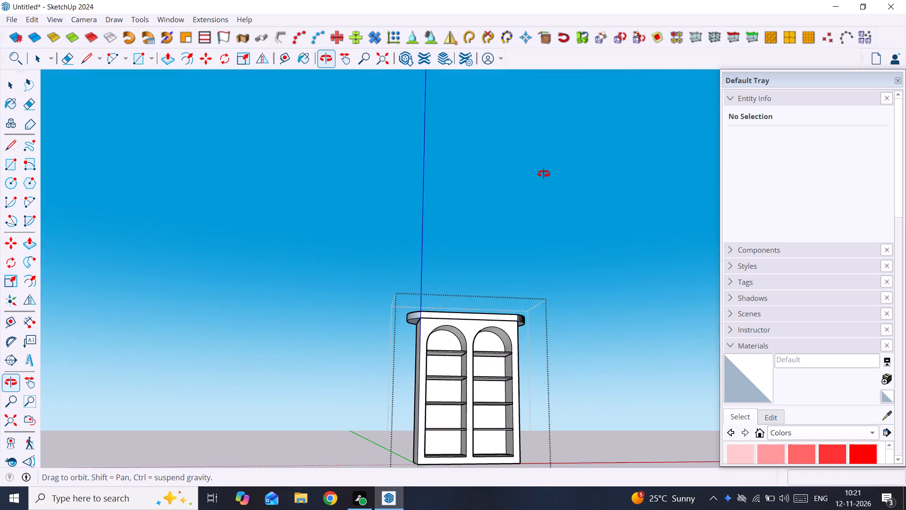
{"action": "middle_click_drag", "start_coordinate": [544, 174], "coordinate": [390, 282]}
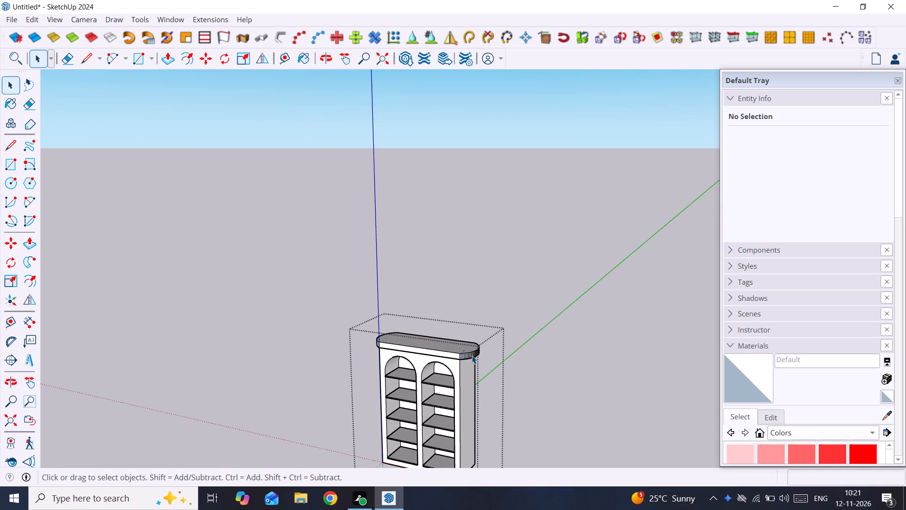
{"action": "left_click", "coordinate": [472, 356]}
{"action": "right_click", "coordinate": [472, 356]}
{"action": "left_click", "coordinate": [511, 272]}
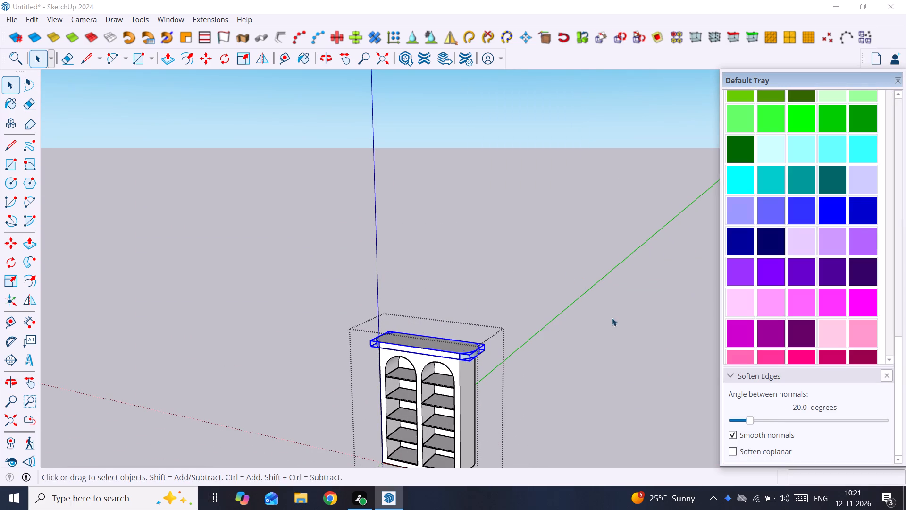
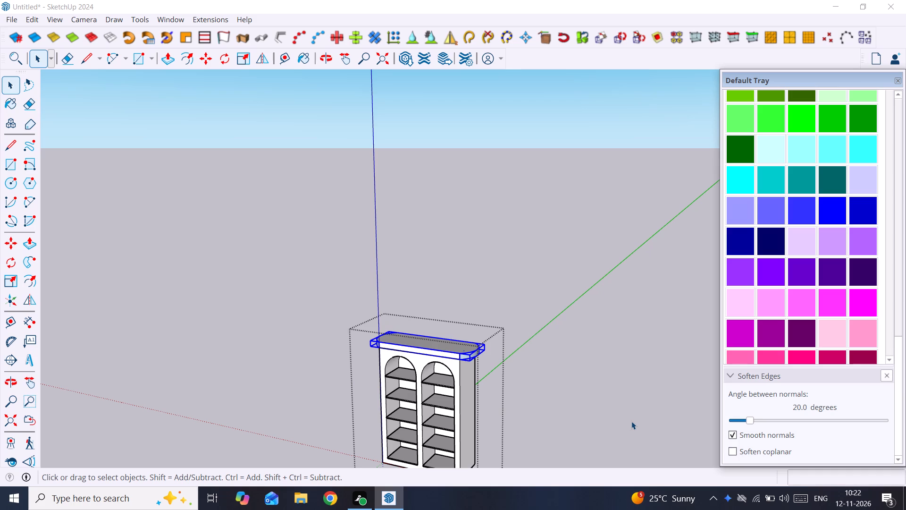
Leave the cabinet group and end its isolation with Isolate/Reveal, bringing back the rest of the café model and the reference image.
{"action": "left_click", "coordinate": [589, 418]}
{"action": "left_click", "coordinate": [444, 388]}
{"action": "right_click", "coordinate": [444, 388]}
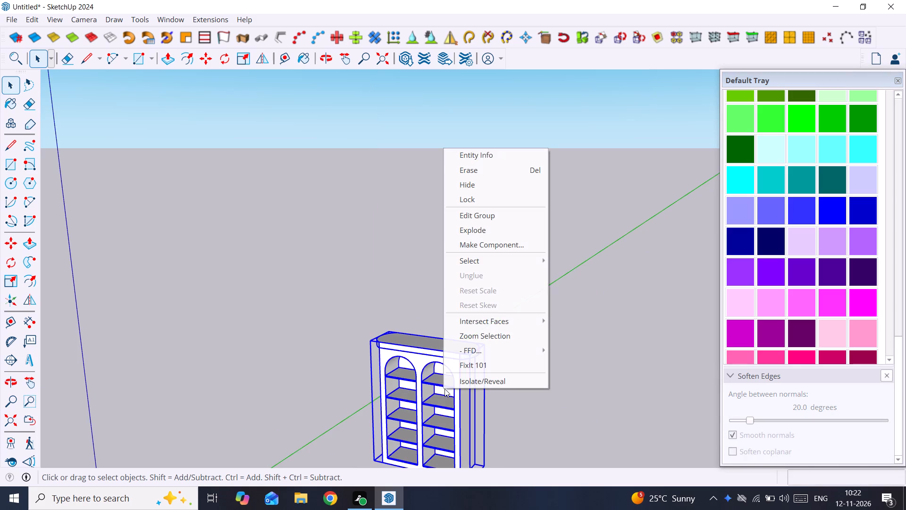
{"action": "left_click", "coordinate": [472, 382]}
{"action": "scroll", "coordinate": [467, 382], "scroll_direction": "down", "scroll_amount": 9}
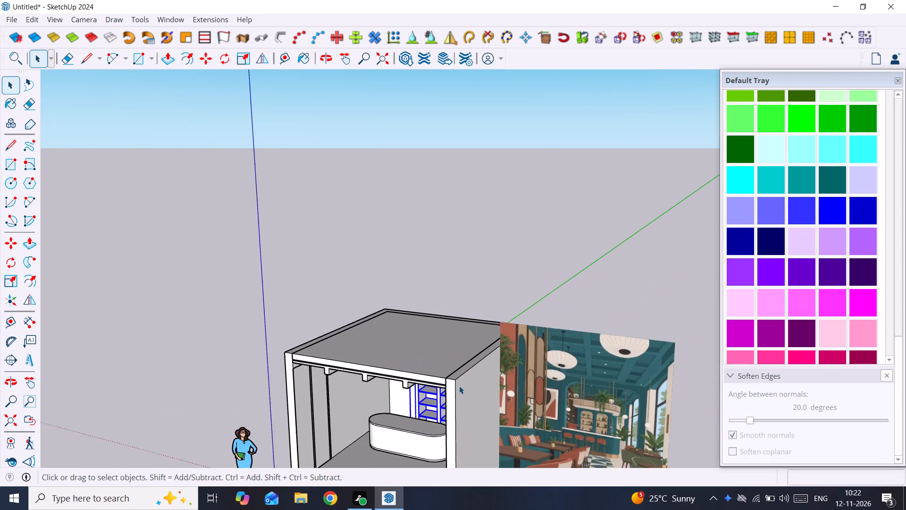
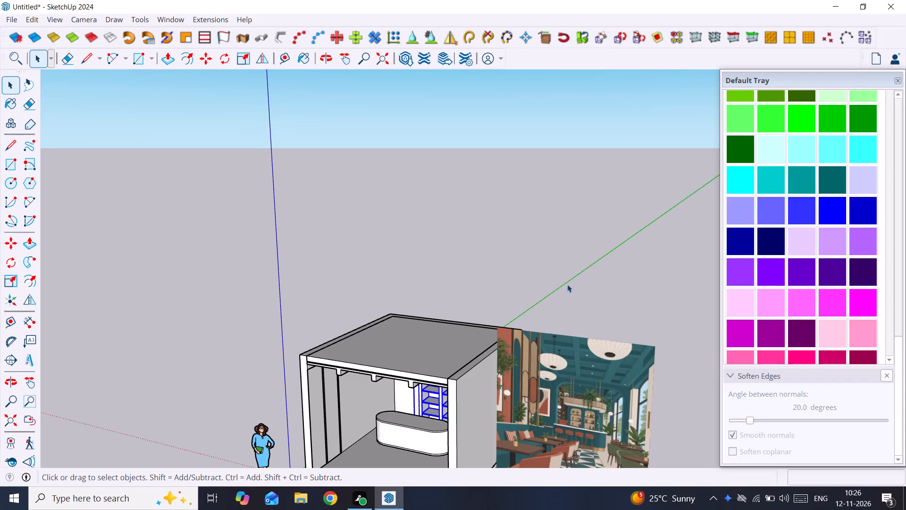
Examine the café room against the reference image, checking the arched shelf cabinet's position behind the rounded counter.
{"action": "scroll", "coordinate": [512, 340], "scroll_direction": "down", "scroll_amount": 4}
{"action": "middle_click_drag", "start_coordinate": [369, 375], "coordinate": [467, 363]}
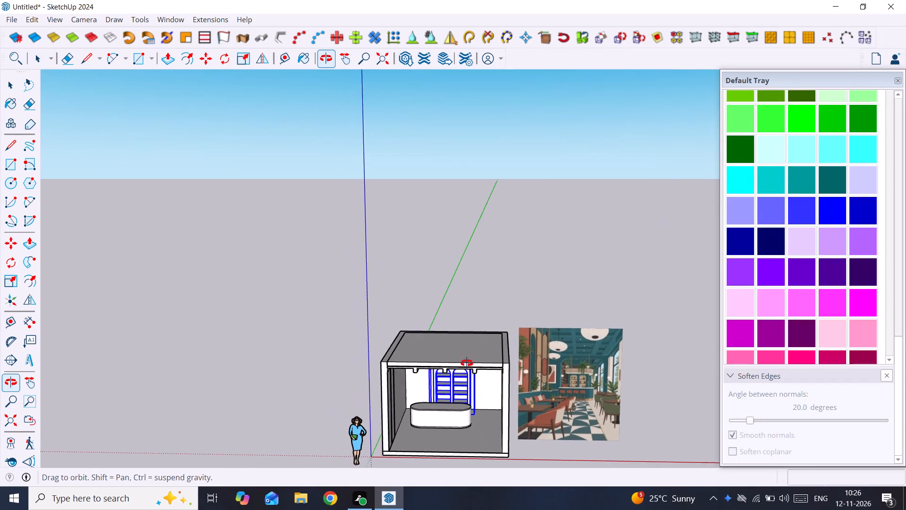
{"action": "middle_click_drag", "start_coordinate": [467, 363], "coordinate": [467, 363]}
{"action": "scroll", "coordinate": [485, 417], "scroll_direction": "up", "scroll_amount": 1}
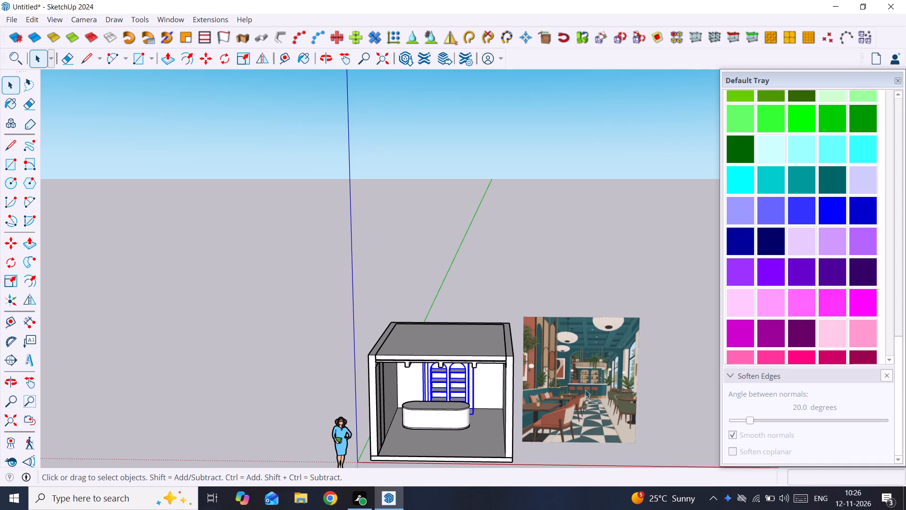
{"action": "scroll", "coordinate": [547, 392], "scroll_direction": "up", "scroll_amount": 5}
{"action": "middle_click_drag", "start_coordinate": [428, 386], "coordinate": [429, 315], "text": "ctrl"}
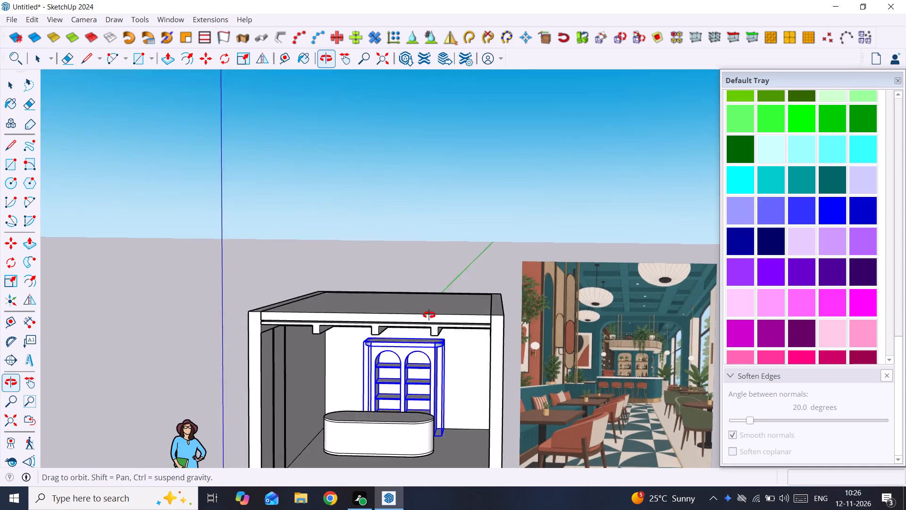
{"action": "middle_click_drag", "start_coordinate": [429, 315], "coordinate": [430, 300], "text": "ctrl"}
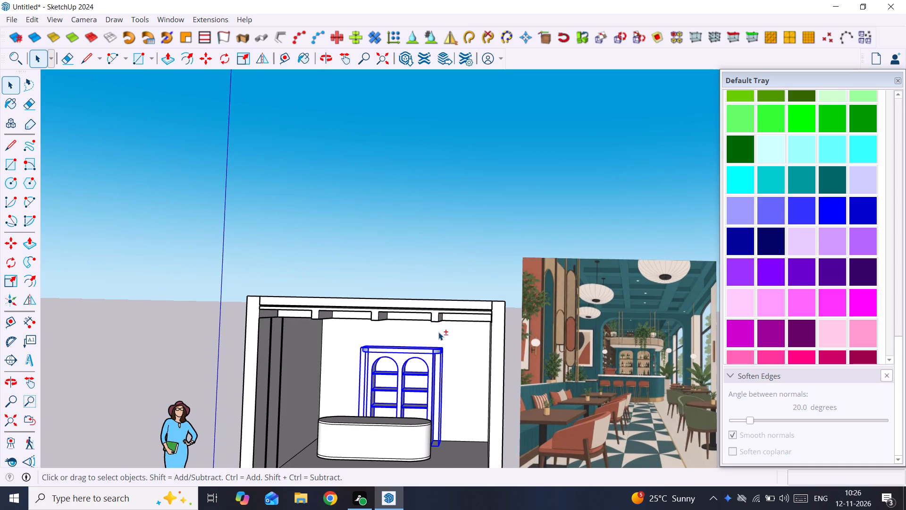
{"action": "scroll", "coordinate": [438, 355], "scroll_direction": "down", "scroll_amount": 2, "text": "shift"}
{"action": "middle_click_drag", "start_coordinate": [438, 355], "coordinate": [457, 272], "text": "shift"}
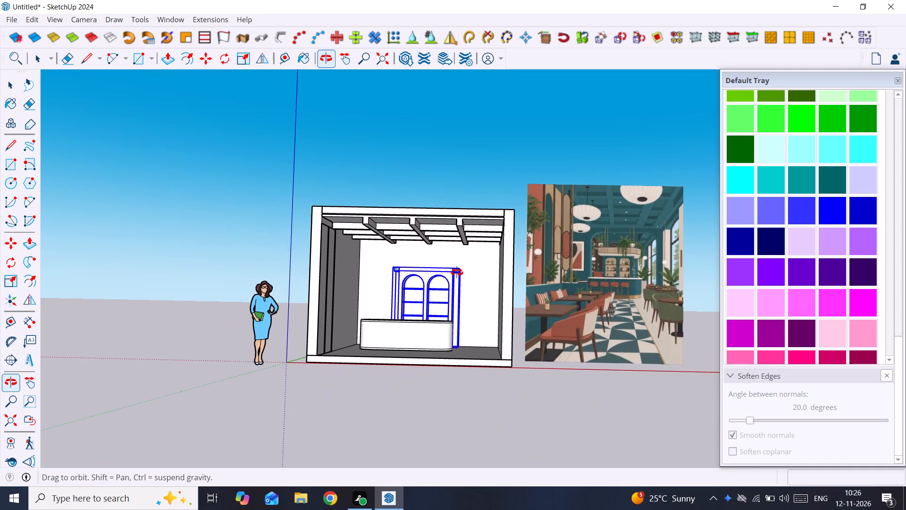
{"action": "middle_click_drag", "start_coordinate": [457, 272], "coordinate": [436, 337], "text": "shift"}
{"action": "scroll", "coordinate": [352, 317], "scroll_direction": "up", "scroll_amount": 2}
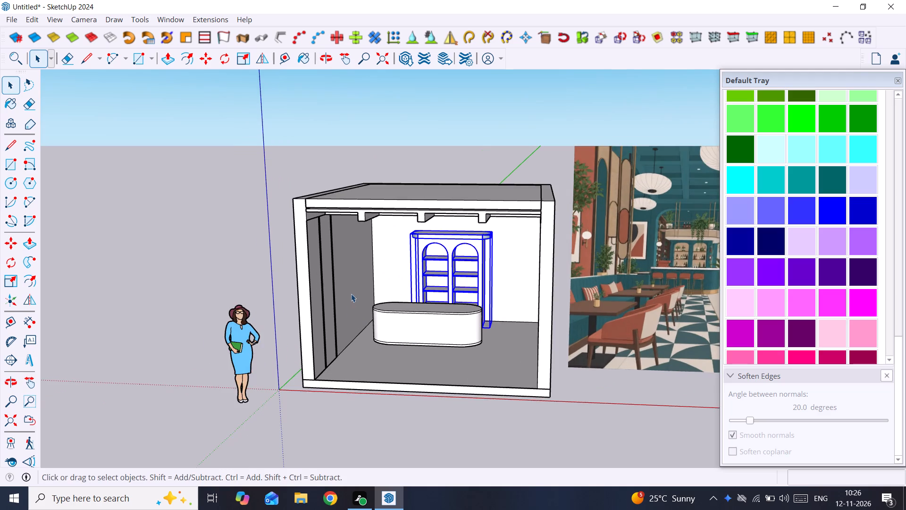
{"action": "scroll", "coordinate": [351, 293], "scroll_direction": "up", "scroll_amount": 8}
{"action": "scroll", "coordinate": [546, 249], "scroll_direction": "up", "scroll_amount": 5}
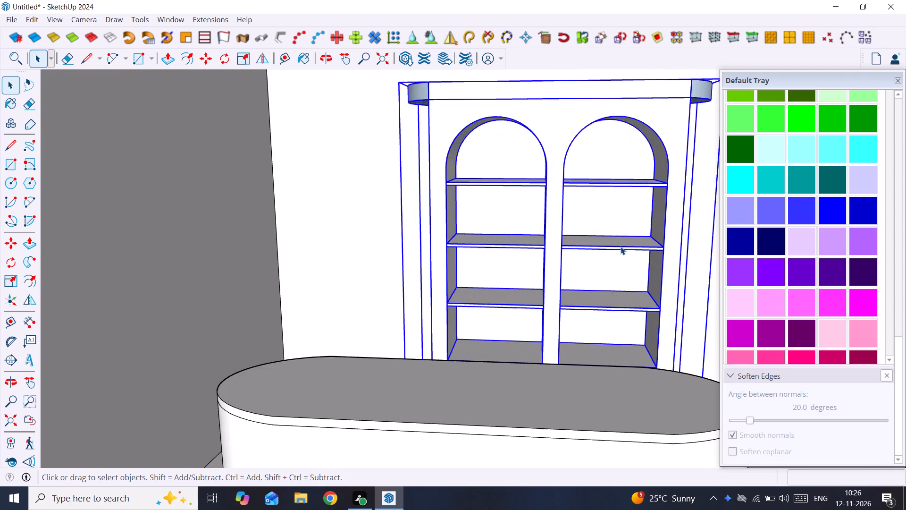
{"action": "middle_click_drag", "start_coordinate": [602, 245], "coordinate": [482, 231]}
{"action": "scroll", "coordinate": [482, 231], "scroll_direction": "down", "scroll_amount": 7}
{"action": "middle_click_drag", "start_coordinate": [482, 231], "coordinate": [590, 284]}
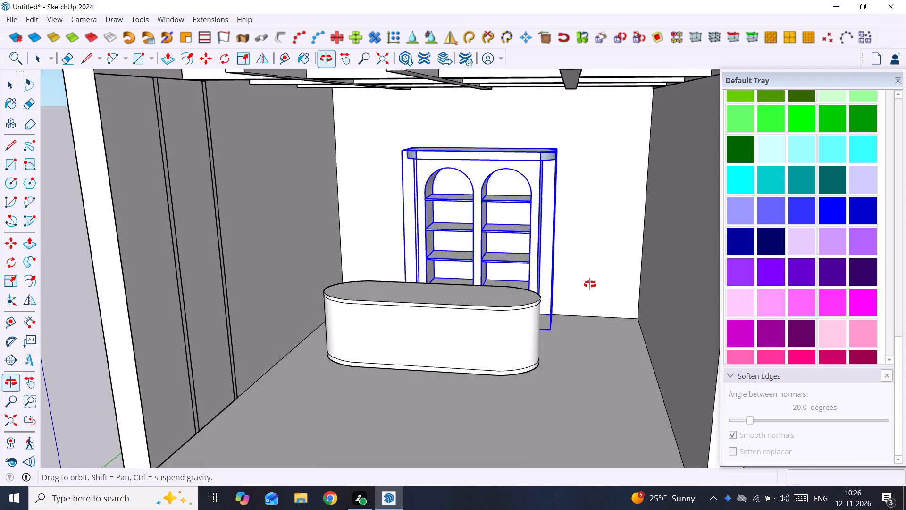
{"action": "middle_click_drag", "start_coordinate": [590, 284], "coordinate": [590, 286]}
Measure the floor gap from the shelved cabinet's bottom front edge to the rounded counter with the Tape Measure.
{"action": "scroll", "coordinate": [570, 286], "scroll_direction": "up", "scroll_amount": 11}
{"action": "scroll", "coordinate": [503, 305], "scroll_direction": "up", "scroll_amount": 3}
{"action": "middle_click_drag", "start_coordinate": [463, 307], "coordinate": [387, 311]}
{"action": "scroll", "coordinate": [387, 311], "scroll_direction": "down", "scroll_amount": 3}
{"action": "middle_click_drag", "start_coordinate": [387, 311], "coordinate": [410, 283]}
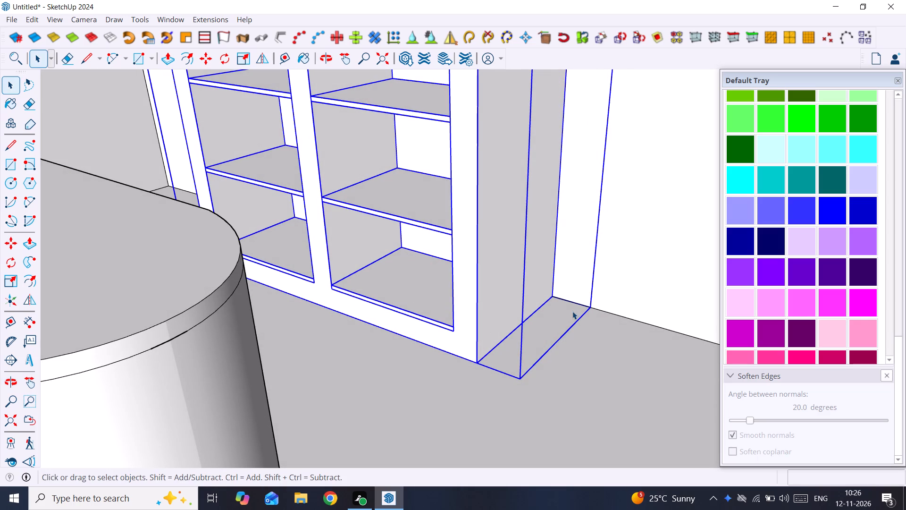
{"action": "key", "text": "t"}
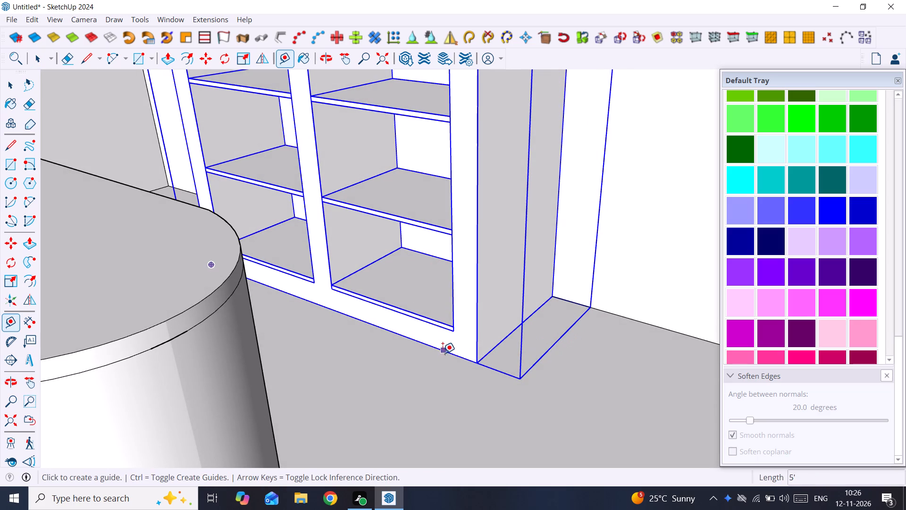
{"action": "left_click", "coordinate": [442, 352]}
{"action": "scroll", "coordinate": [317, 430], "scroll_direction": "down", "scroll_amount": 1}
{"action": "middle_click_drag", "start_coordinate": [333, 425], "coordinate": [545, 315], "text": "shift"}
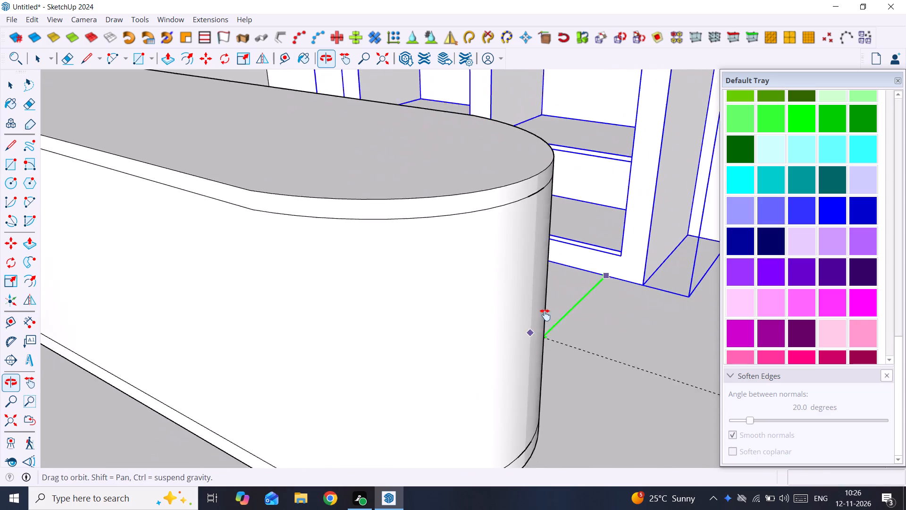
{"action": "middle_click_drag", "start_coordinate": [545, 315], "coordinate": [553, 289], "text": "shift"}
{"action": "middle_click_drag", "start_coordinate": [564, 378], "coordinate": [538, 390]}
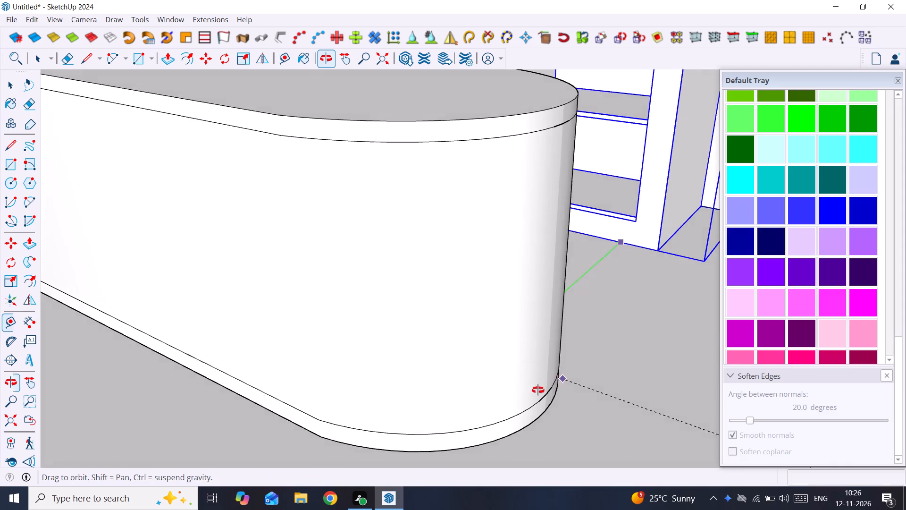
{"action": "middle_click_drag", "start_coordinate": [538, 390], "coordinate": [470, 428]}
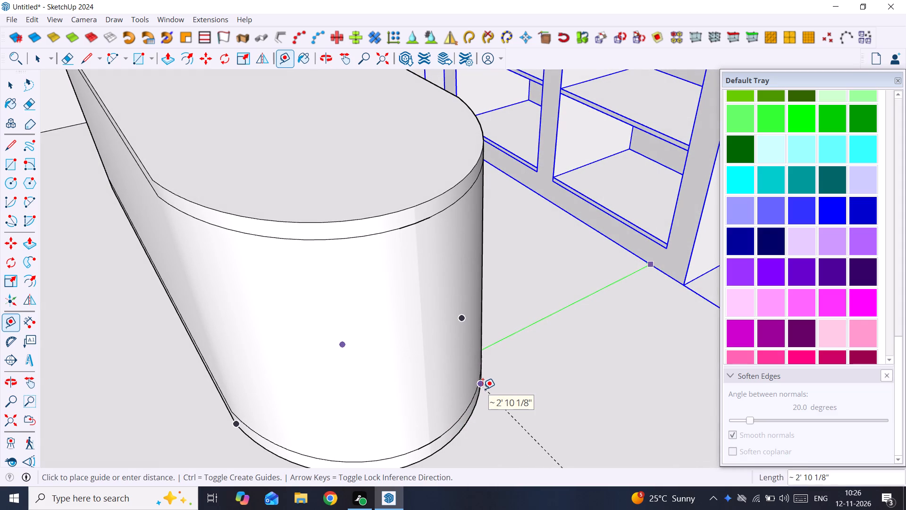
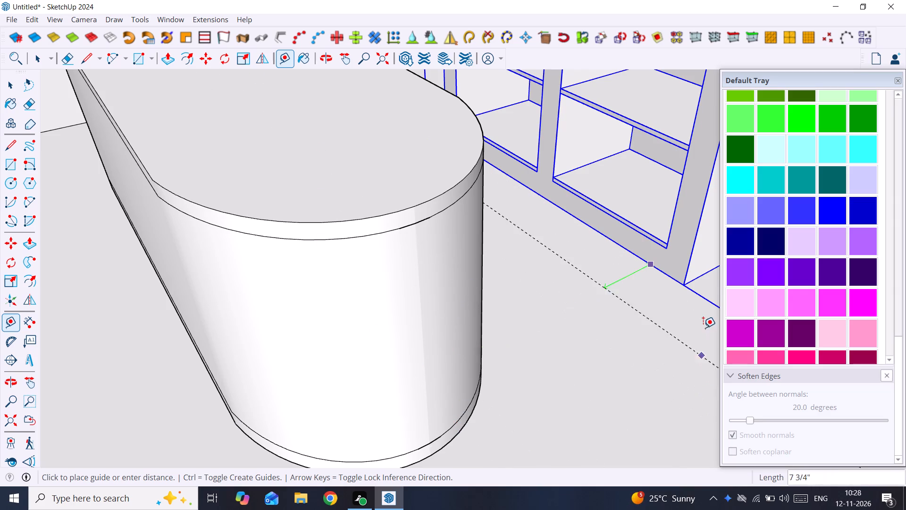
Select the rounded counter and measure the floor gap between the shelved cabinet's bottom front edge and the counter's back side.
{"action": "scroll", "coordinate": [497, 360], "scroll_direction": "down", "scroll_amount": 2}
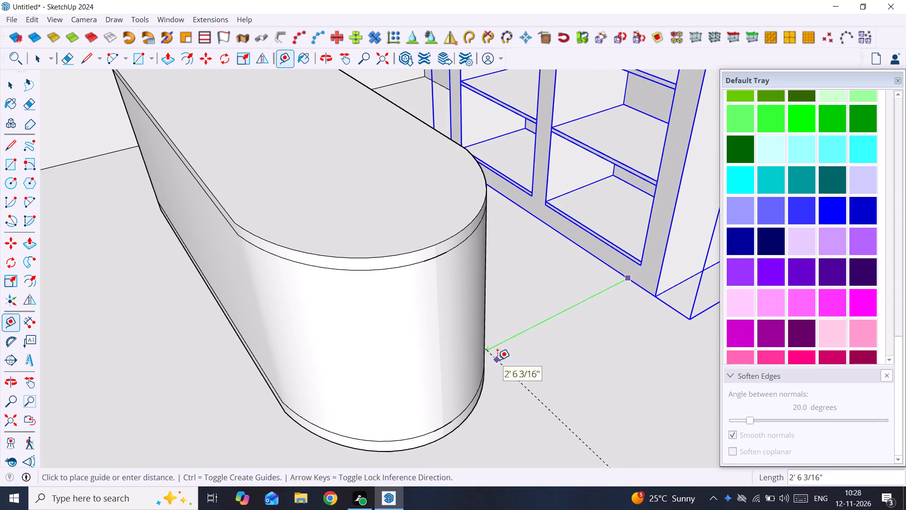
{"action": "key", "text": "space"}
{"action": "left_click", "coordinate": [449, 341]}
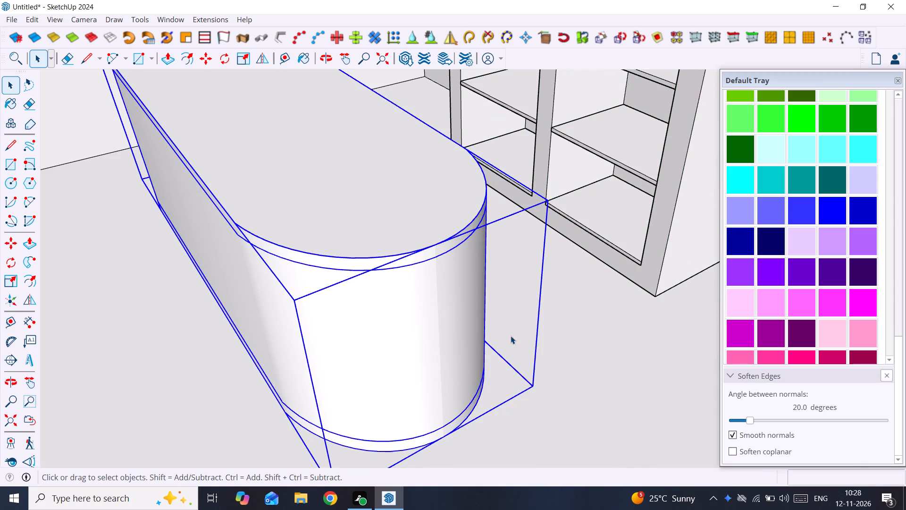
{"action": "middle_click_drag", "start_coordinate": [511, 332], "coordinate": [604, 324]}
{"action": "scroll", "coordinate": [604, 323], "scroll_direction": "up", "scroll_amount": 4}
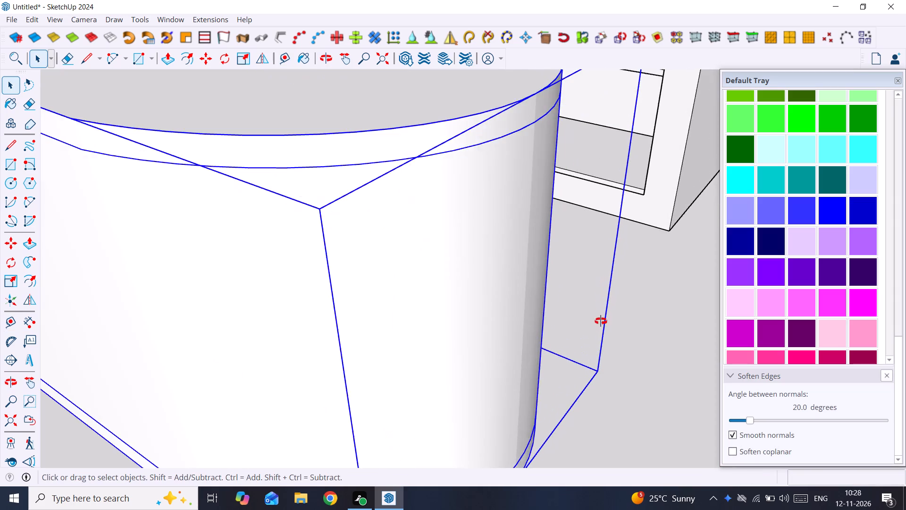
{"action": "middle_click_drag", "start_coordinate": [601, 321], "coordinate": [386, 344]}
{"action": "scroll", "coordinate": [338, 334], "scroll_direction": "down", "scroll_amount": 1}
{"action": "middle_click_drag", "start_coordinate": [338, 334], "coordinate": [440, 332], "text": "shift"}
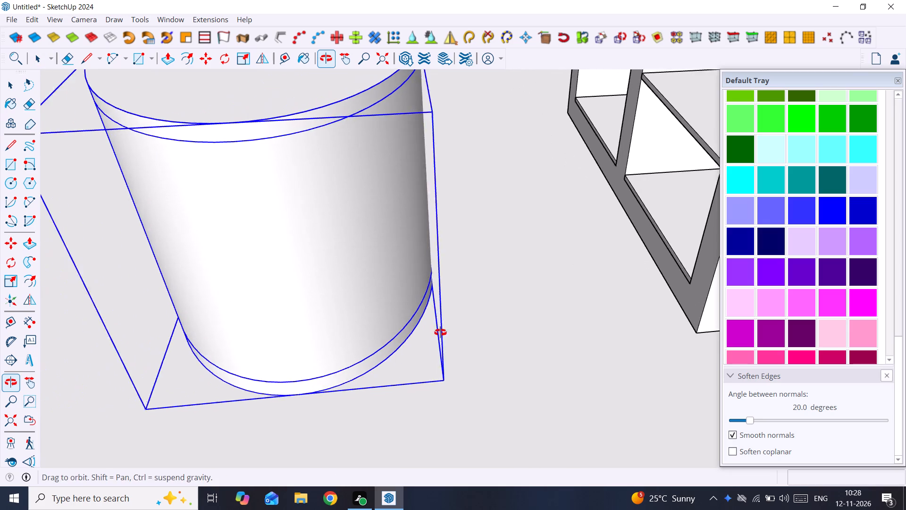
{"action": "middle_click_drag", "start_coordinate": [440, 332], "coordinate": [420, 330], "text": "shift"}
{"action": "key", "text": "t"}
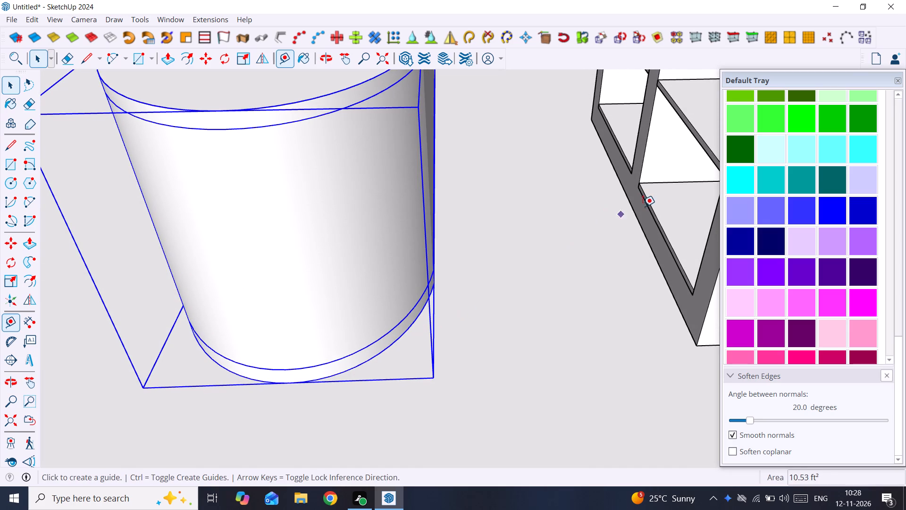
{"action": "left_click", "coordinate": [635, 217]}
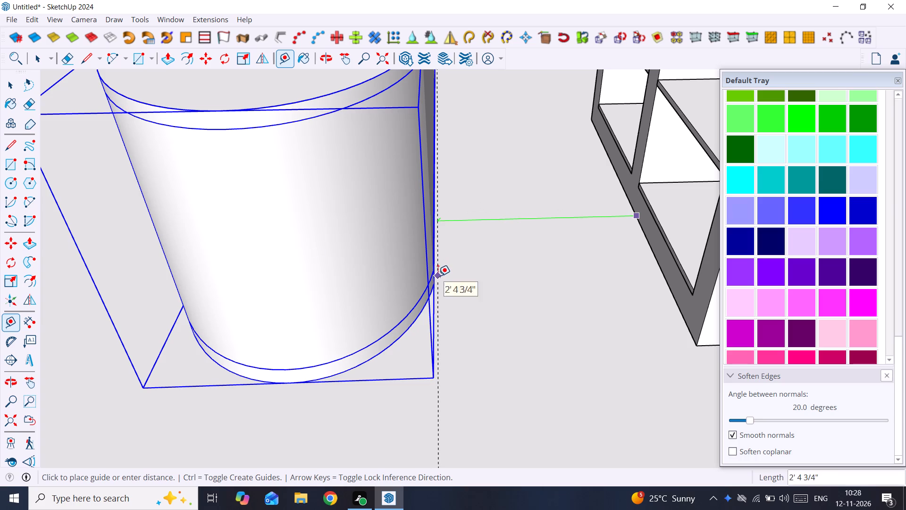
{"action": "key", "text": "space"}
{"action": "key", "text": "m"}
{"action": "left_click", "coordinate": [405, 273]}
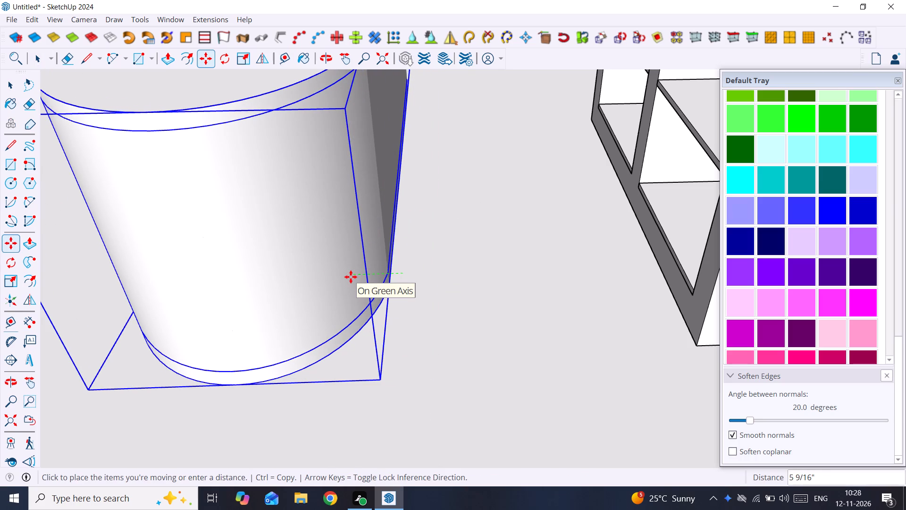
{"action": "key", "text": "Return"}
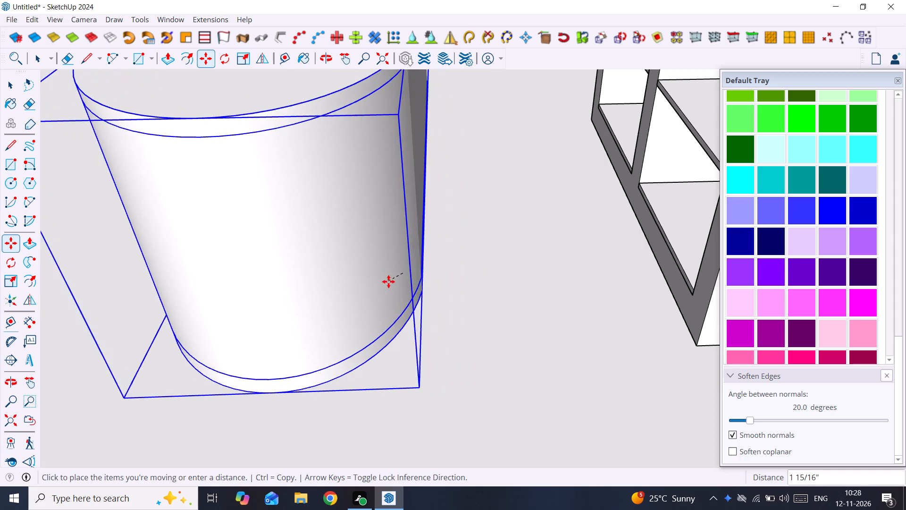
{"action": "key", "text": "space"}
Move the rounded counter 5" along the green axis, away from the shelved cabinet.
{"action": "key", "text": "m"}
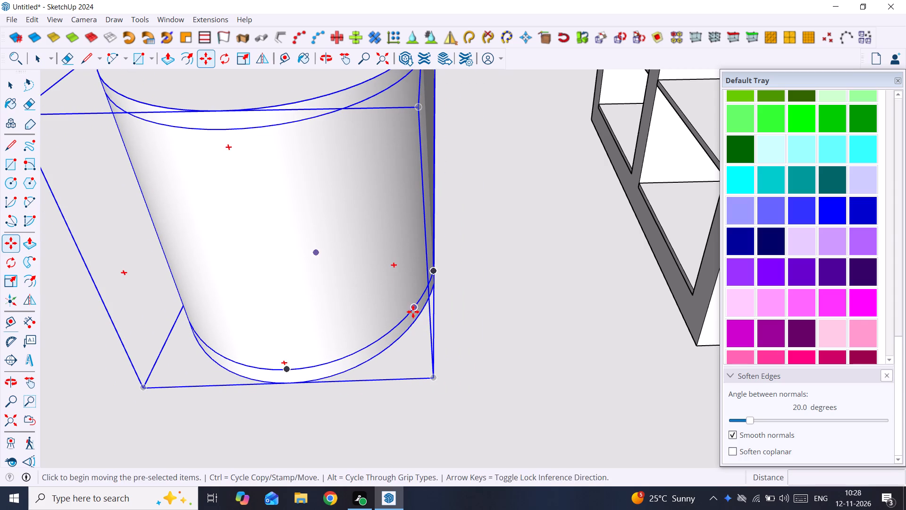
{"action": "left_click", "coordinate": [413, 312]}
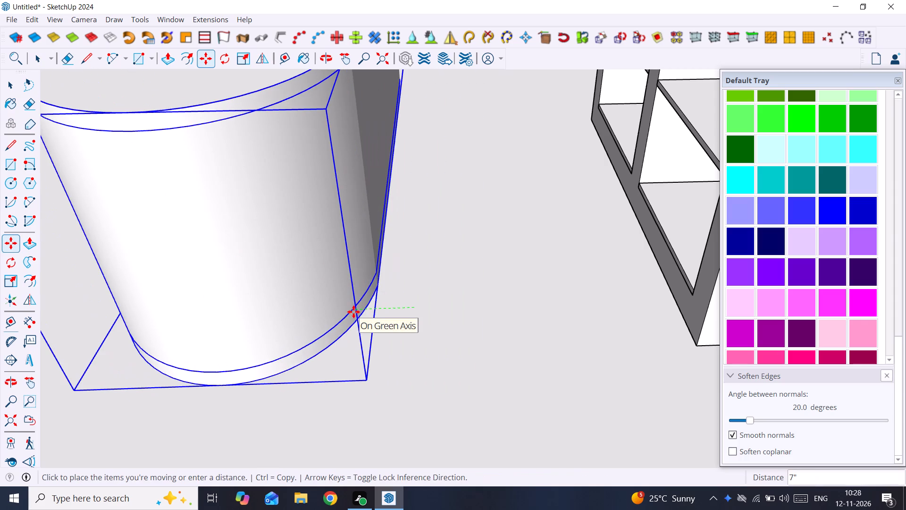
{"action": "type", "text": "5\""}
{"action": "key", "text": "Return"}
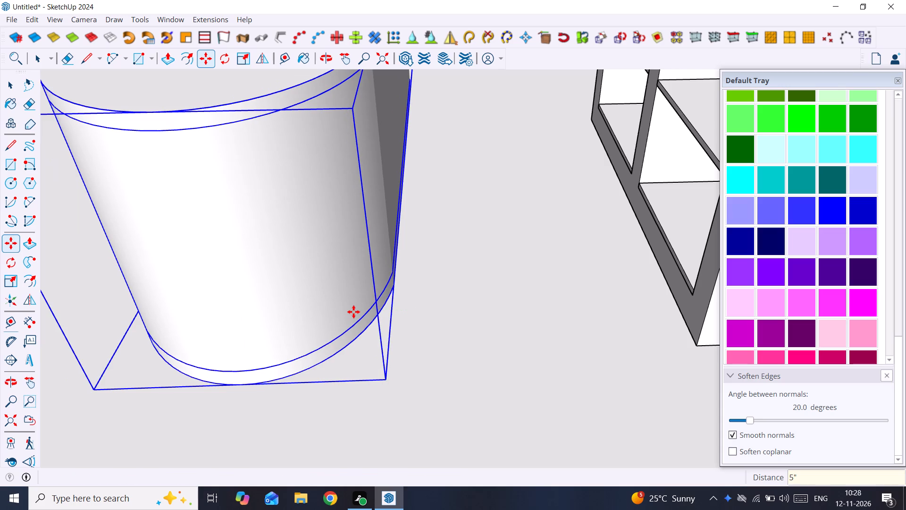
Measure the gap from the counter's rounded base along the green axis to the shelved cabinet's bottom front edge.
{"action": "key", "text": "space"}
{"action": "type", "text": "t"}
{"action": "left_click", "coordinate": [397, 271]}
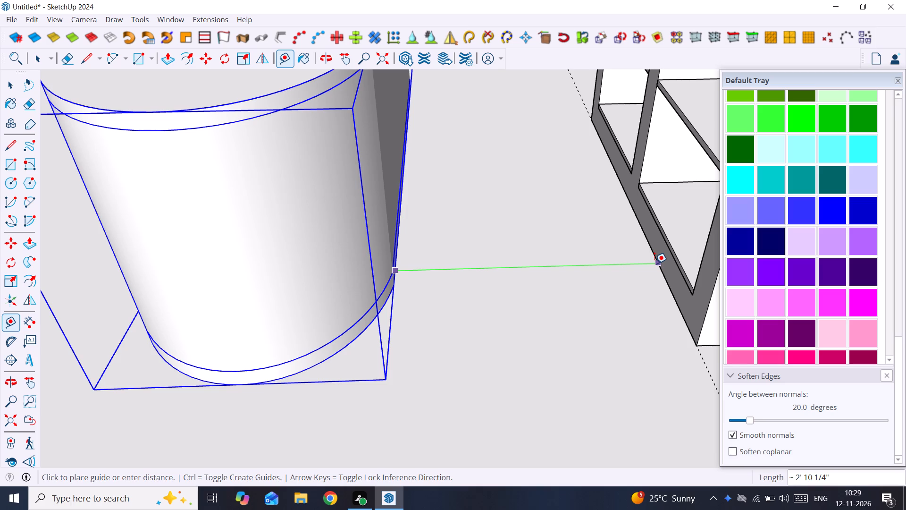
{"action": "middle_click_drag", "start_coordinate": [654, 262], "coordinate": [654, 258]}
{"action": "middle_click_drag", "start_coordinate": [654, 258], "coordinate": [663, 263]}
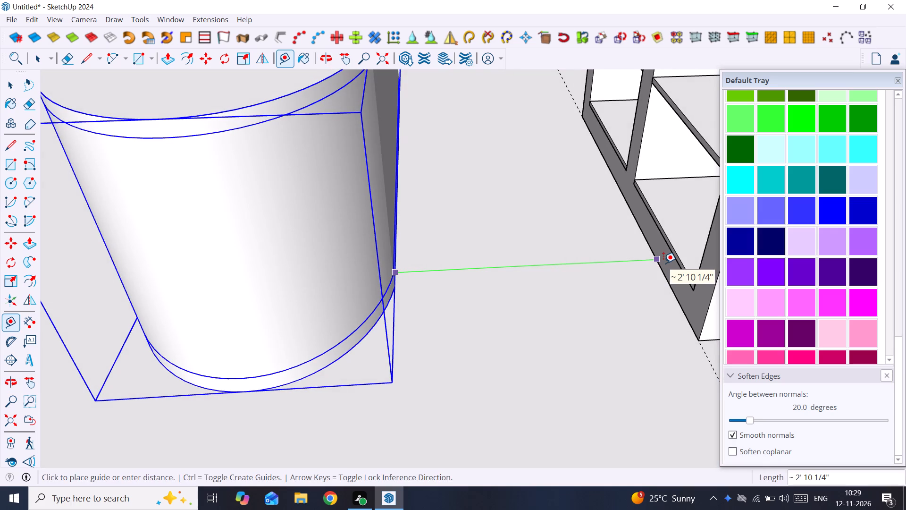
{"action": "key", "text": "space"}
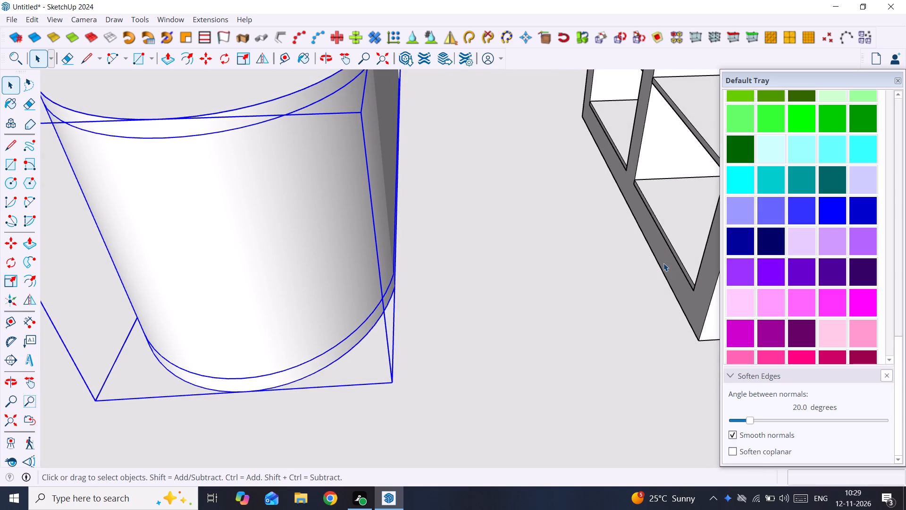
Move the rounded counter another 2" along the green axis, away from the shelved cabinet.
{"action": "scroll", "coordinate": [526, 274], "scroll_direction": "up", "scroll_amount": 1}
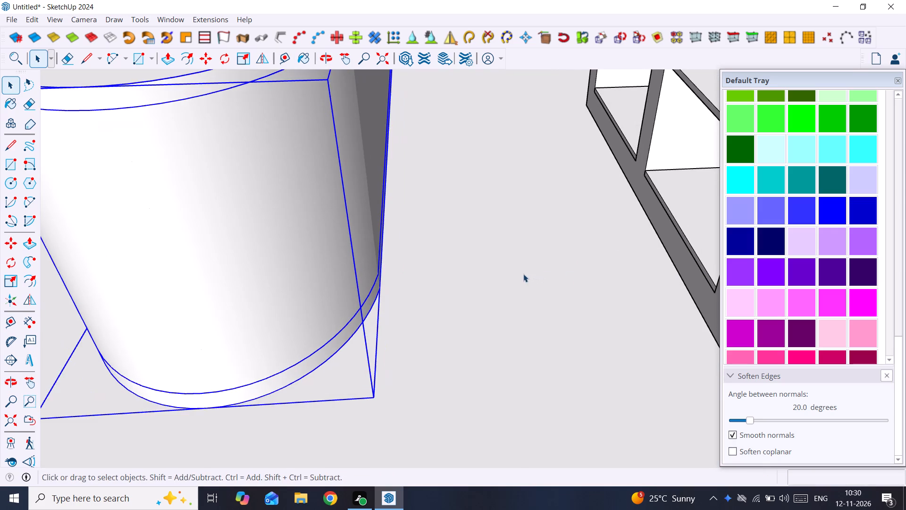
{"action": "middle_click_drag", "start_coordinate": [523, 274], "coordinate": [554, 246]}
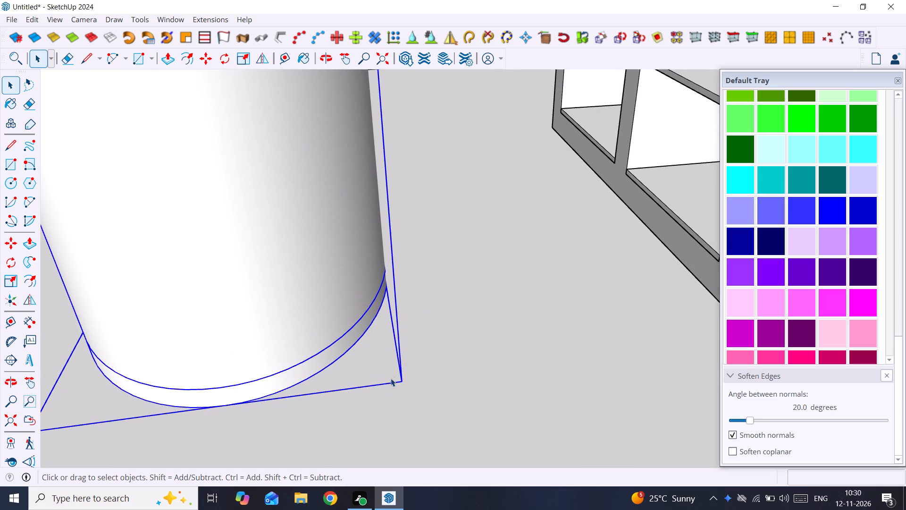
{"action": "key", "text": "m"}
{"action": "left_click", "coordinate": [403, 378]}
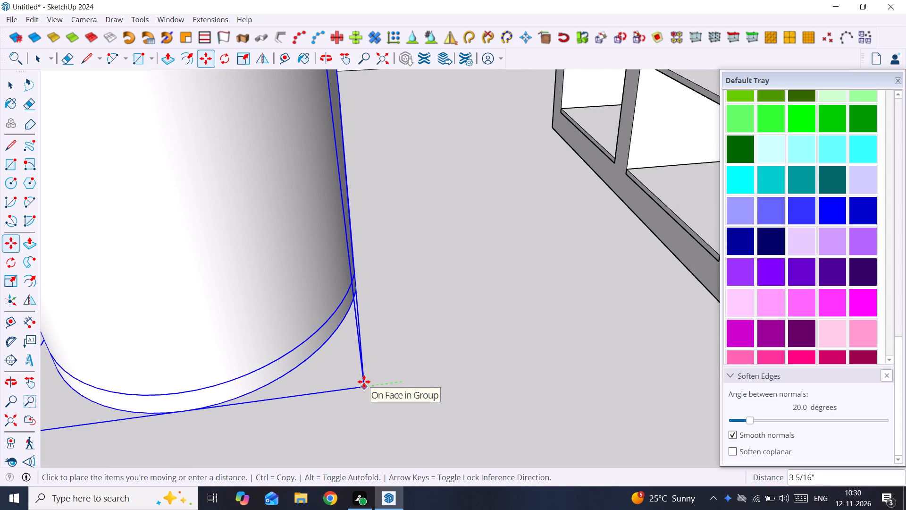
{"action": "type", "text": "2\""}
{"action": "key", "text": "Return"}
{"action": "key", "text": "space"}
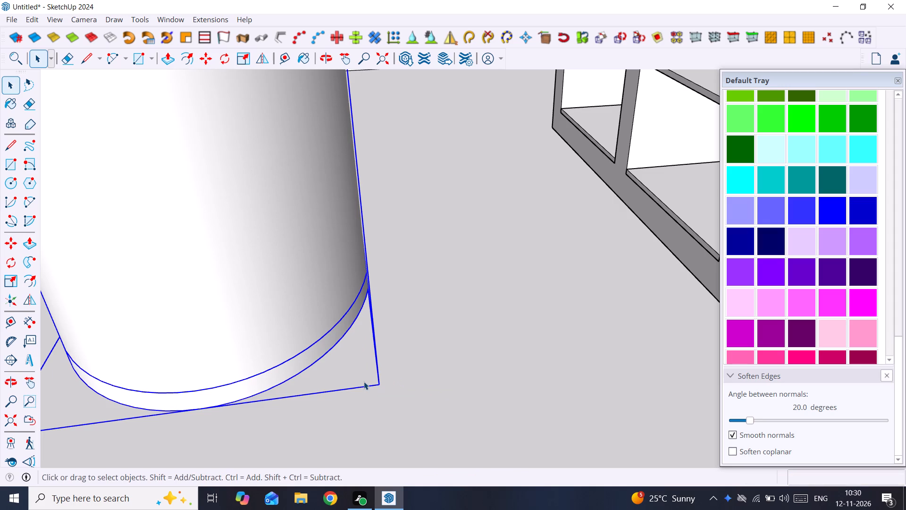
Examine the counter's position in the café room relative to the arched shelf cabinet and the reference image.
{"action": "middle_click_drag", "start_coordinate": [474, 381], "coordinate": [671, 361]}
{"action": "scroll", "coordinate": [672, 359], "scroll_direction": "down", "scroll_amount": 17}
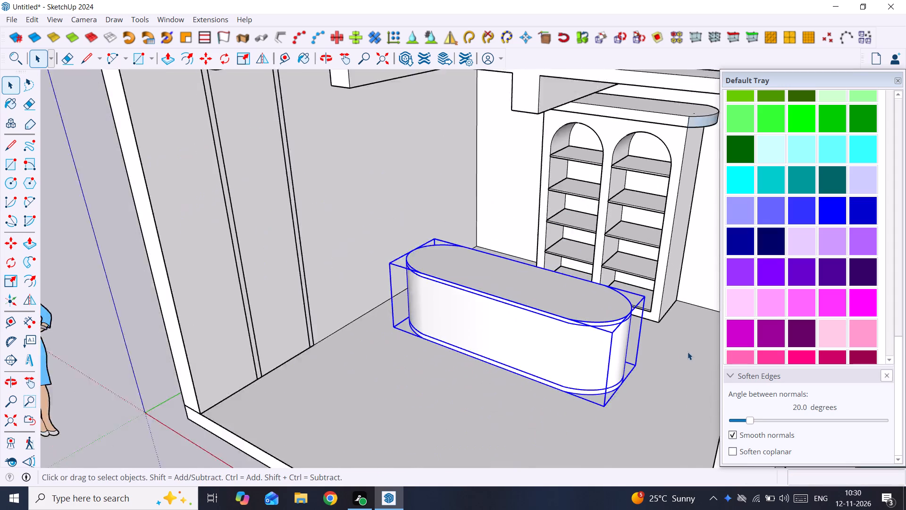
{"action": "scroll", "coordinate": [616, 351], "scroll_direction": "down", "scroll_amount": 4}
{"action": "middle_click_drag", "start_coordinate": [616, 351], "coordinate": [653, 320]}
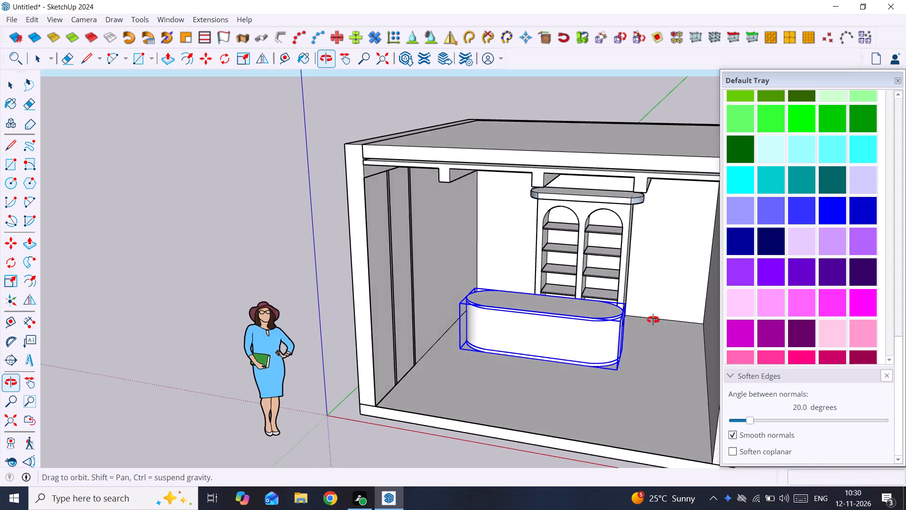
{"action": "middle_click_drag", "start_coordinate": [653, 320], "coordinate": [650, 320]}
{"action": "scroll", "coordinate": [587, 321], "scroll_direction": "down", "scroll_amount": 4}
{"action": "middle_click_drag", "start_coordinate": [536, 323], "coordinate": [524, 340], "text": "shift"}
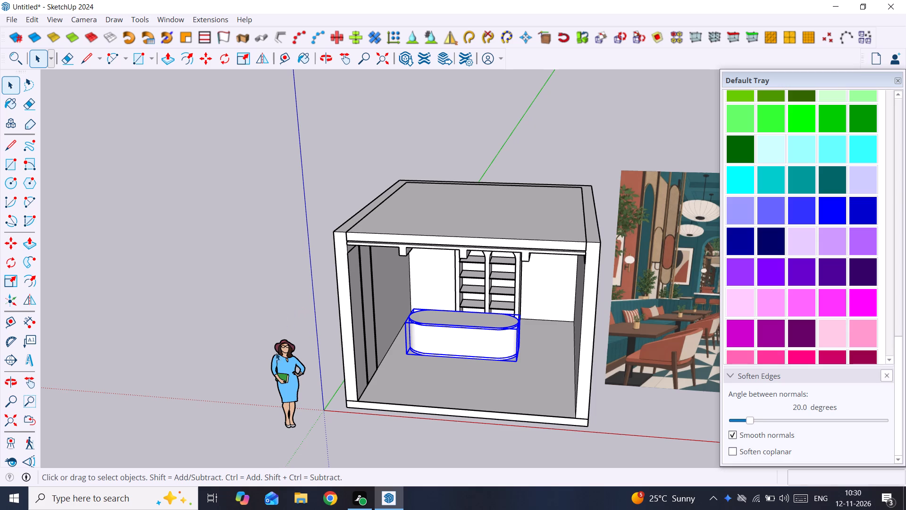
{"action": "scroll", "coordinate": [436, 314], "scroll_direction": "up", "scroll_amount": 7}
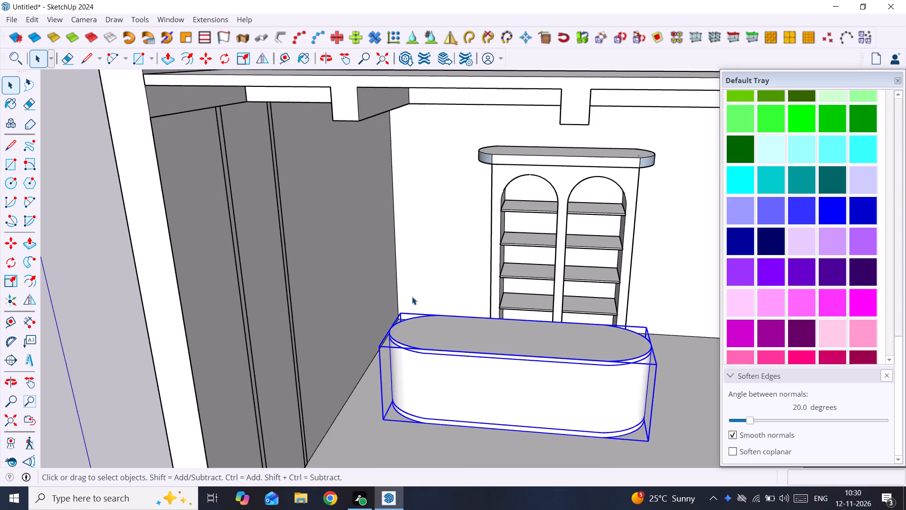
{"action": "middle_click_drag", "start_coordinate": [412, 297], "coordinate": [397, 330]}
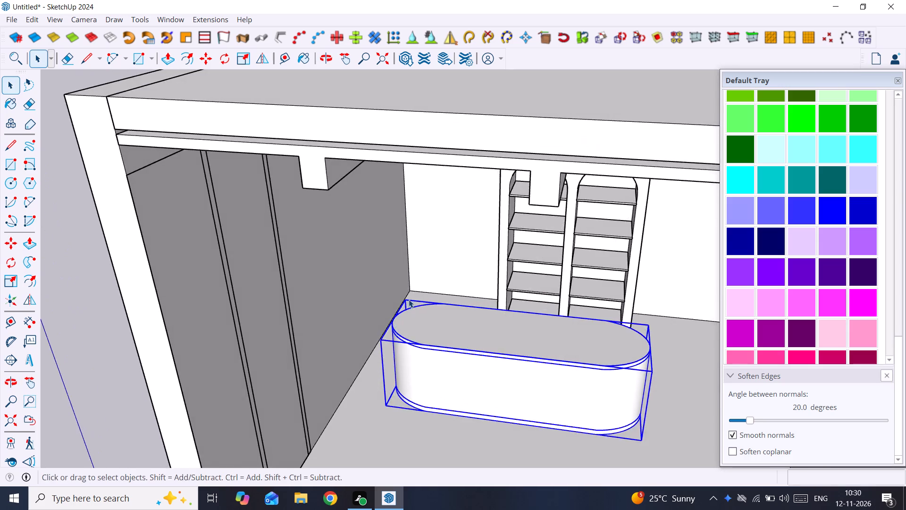
Place a guide 5' 1/16" from the back wall's bottom edge, in line with the counter's back side.
{"action": "scroll", "coordinate": [409, 299], "scroll_direction": "up", "scroll_amount": 5}
{"action": "middle_click_drag", "start_coordinate": [427, 277], "coordinate": [197, 310]}
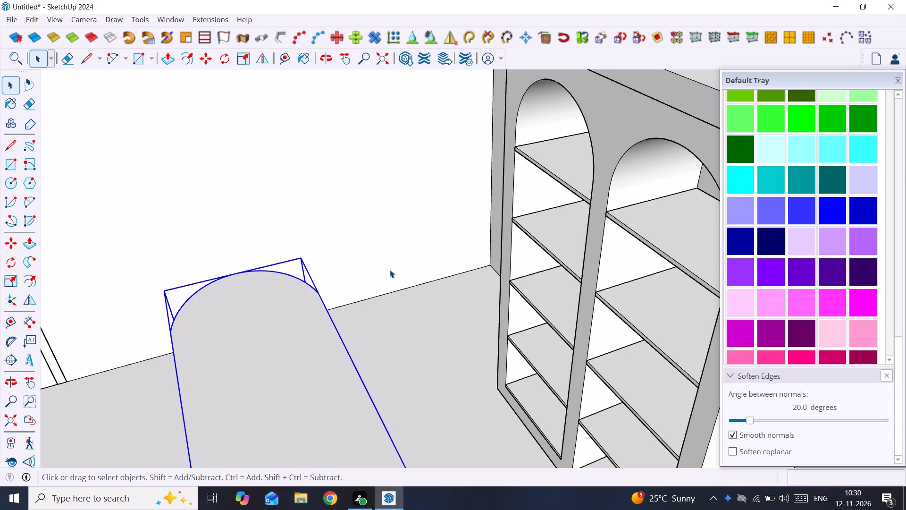
{"action": "middle_click_drag", "start_coordinate": [384, 276], "coordinate": [373, 283]}
{"action": "scroll", "coordinate": [374, 282], "scroll_direction": "up", "scroll_amount": 2}
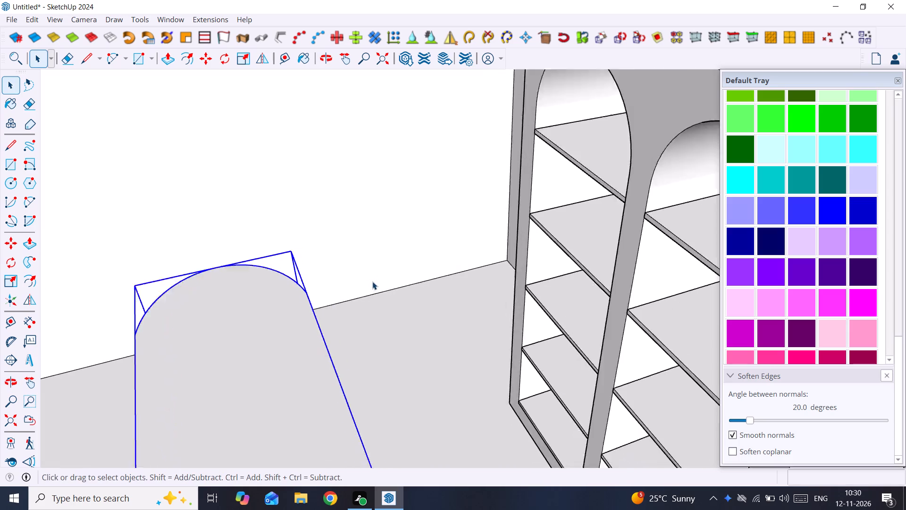
{"action": "scroll", "coordinate": [372, 281], "scroll_direction": "up", "scroll_amount": 3}
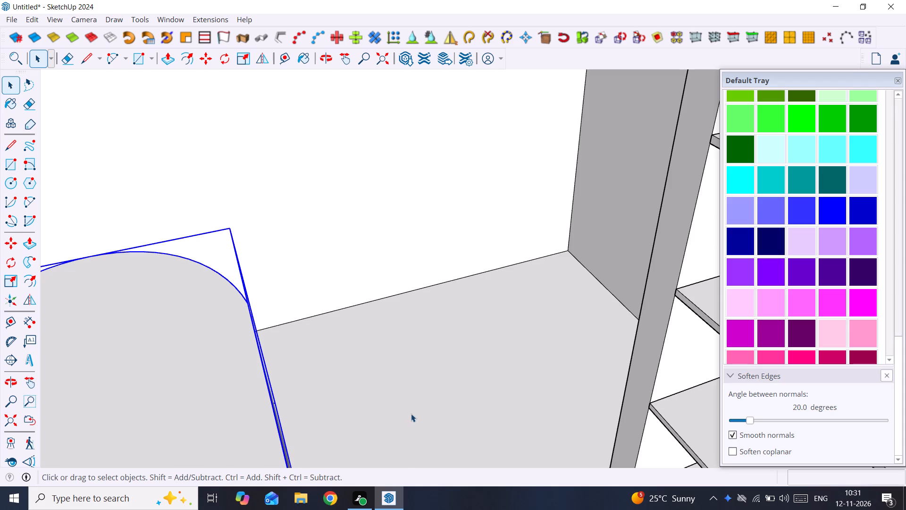
{"action": "middle_click_drag", "start_coordinate": [411, 414], "coordinate": [401, 390]}
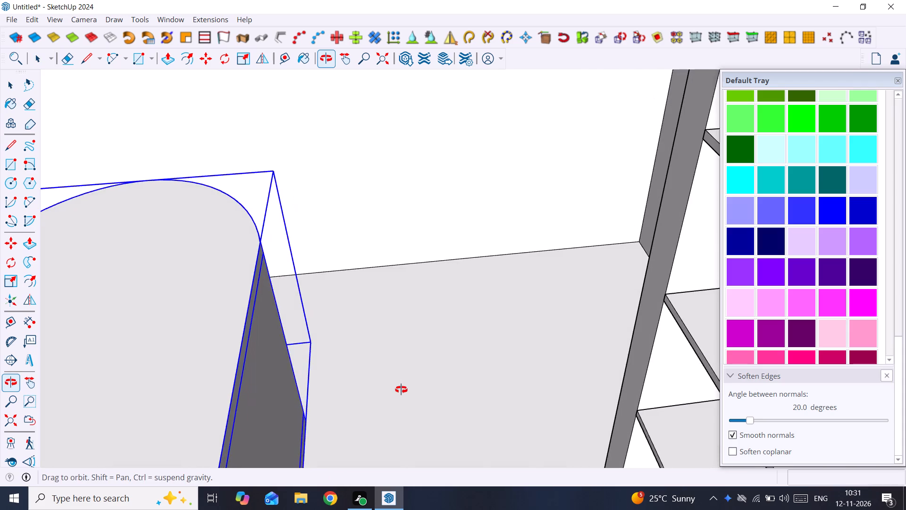
{"action": "middle_click_drag", "start_coordinate": [401, 390], "coordinate": [417, 393]}
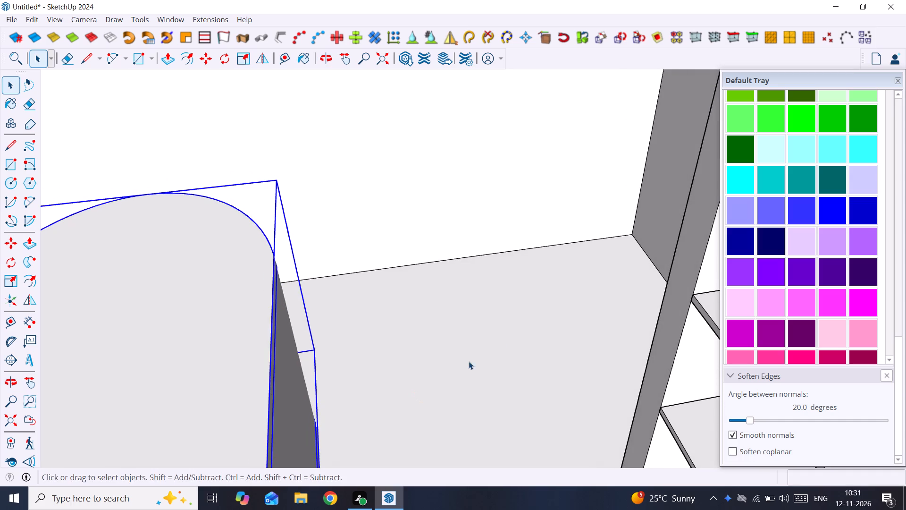
{"action": "key", "text": "t"}
{"action": "left_click", "coordinate": [643, 249]}
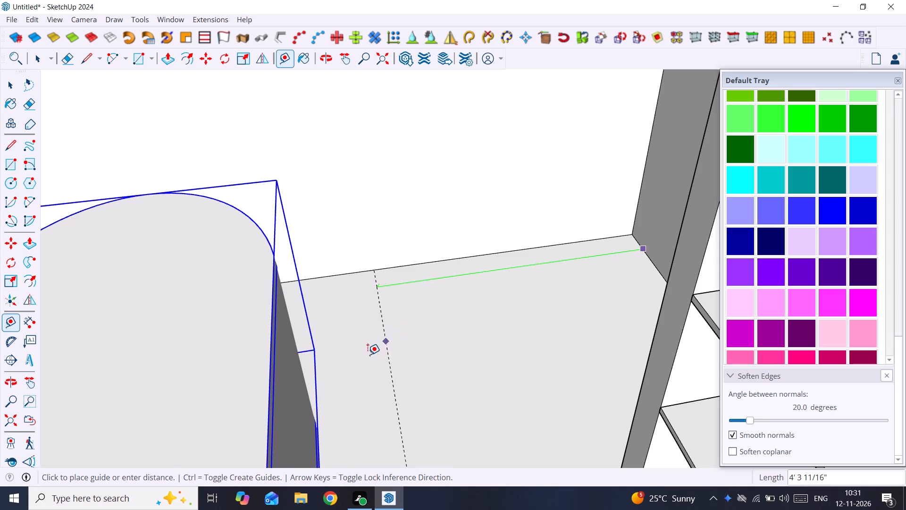
{"action": "left_click", "coordinate": [316, 353]}
{"action": "key", "text": "space"}
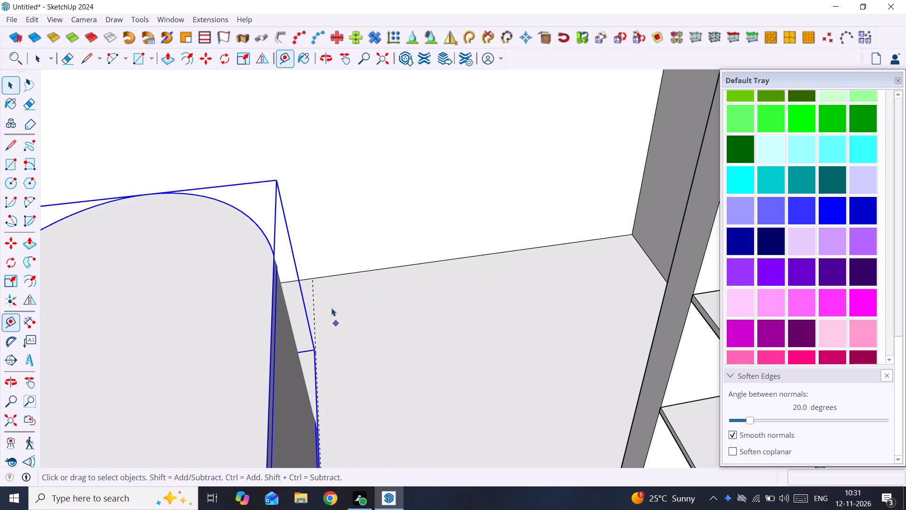
Place a guide 2'6" in from the floor's outer edge, in the area between the rounded counter and the back wall.
{"action": "key", "text": "t"}
{"action": "left_click", "coordinate": [362, 272]}
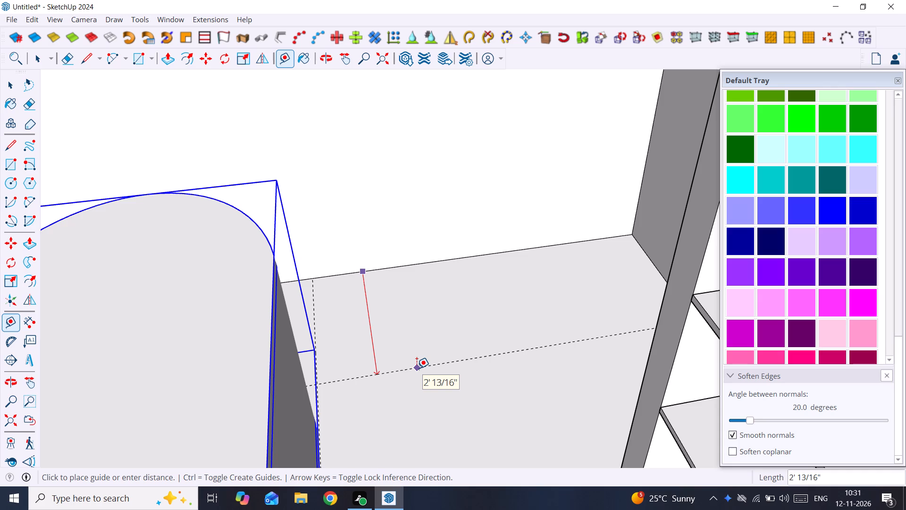
{"action": "type", "text": "2'"}
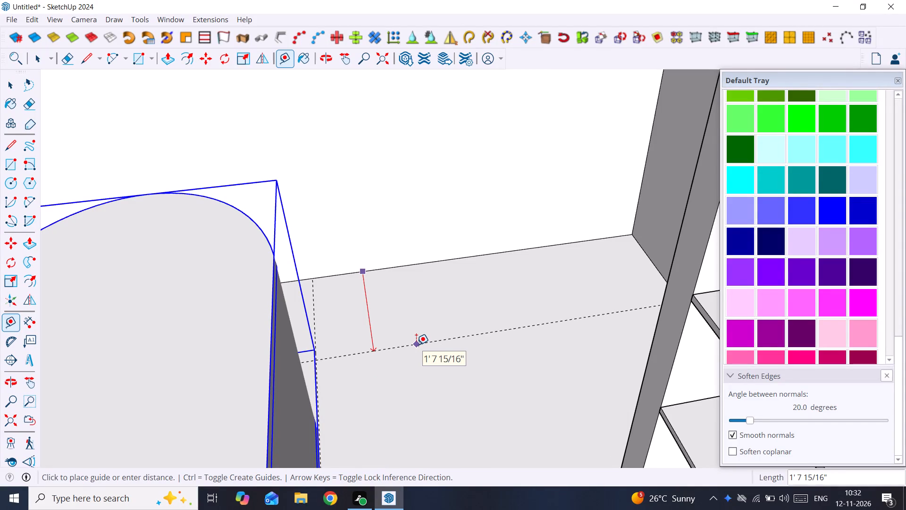
{"action": "middle_click_drag", "start_coordinate": [418, 345], "coordinate": [394, 347]}
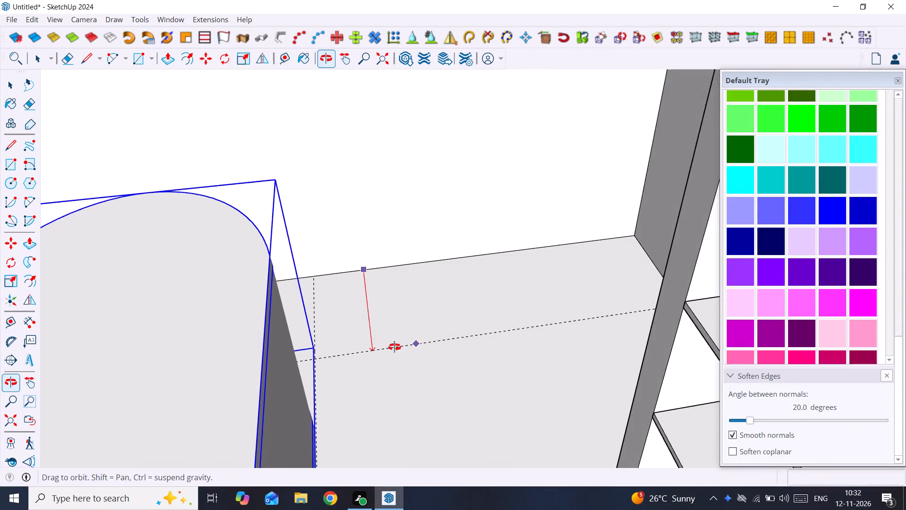
{"action": "middle_click_drag", "start_coordinate": [394, 347], "coordinate": [393, 347]}
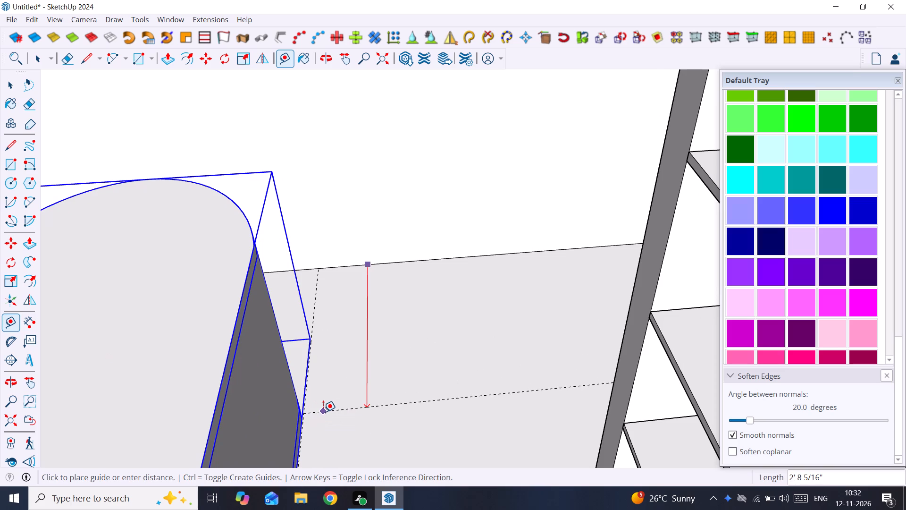
{"action": "type", "text": "2'"}
{"action": "type", "text": "6\""}
{"action": "key", "text": "Return"}
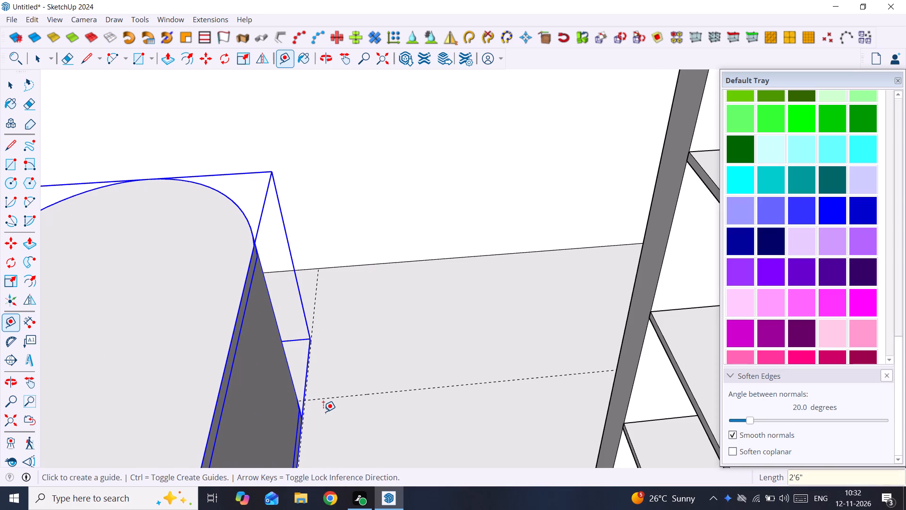
{"action": "key", "text": "space"}
Draw a floor rectangle 2'6" by about 5' from the counter-side guide at the floor's edge to where the 2'6" guide meets the back wall.
{"action": "middle_click_drag", "start_coordinate": [333, 403], "coordinate": [360, 409]}
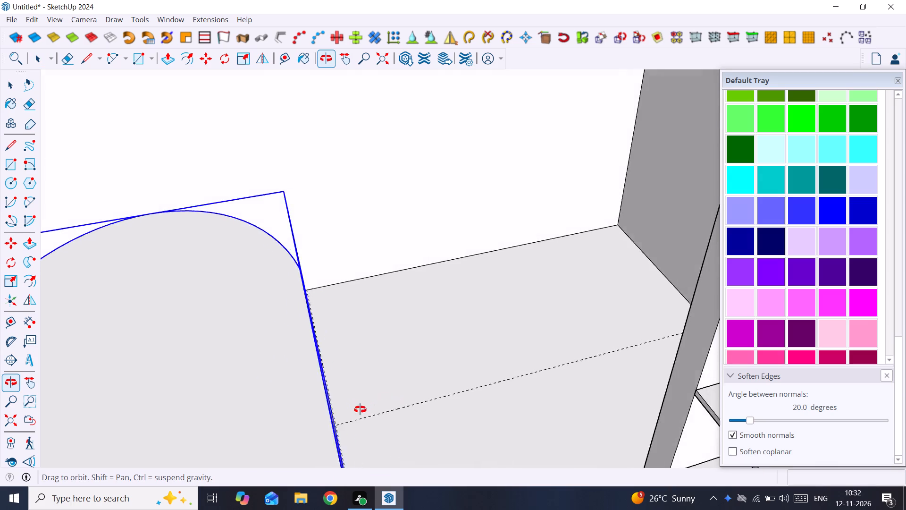
{"action": "middle_click_drag", "start_coordinate": [360, 409], "coordinate": [360, 411]}
{"action": "key", "text": "r"}
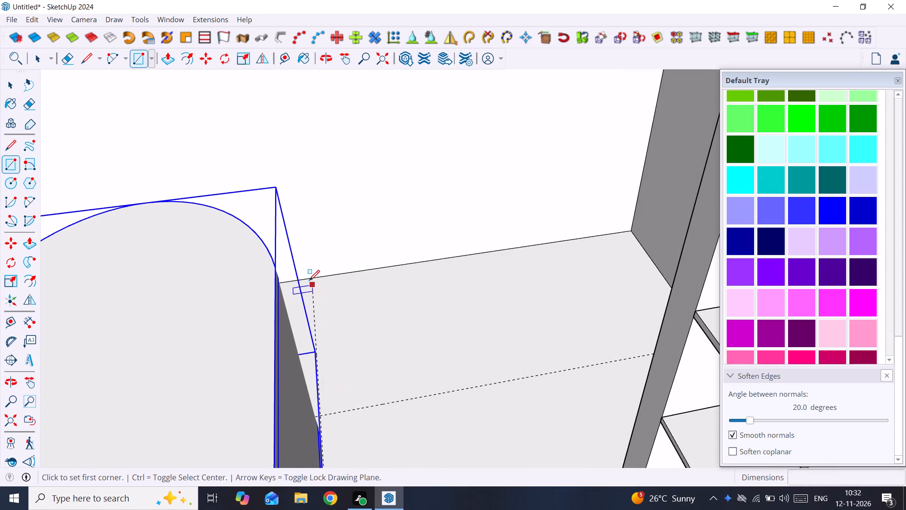
{"action": "left_click", "coordinate": [310, 280]}
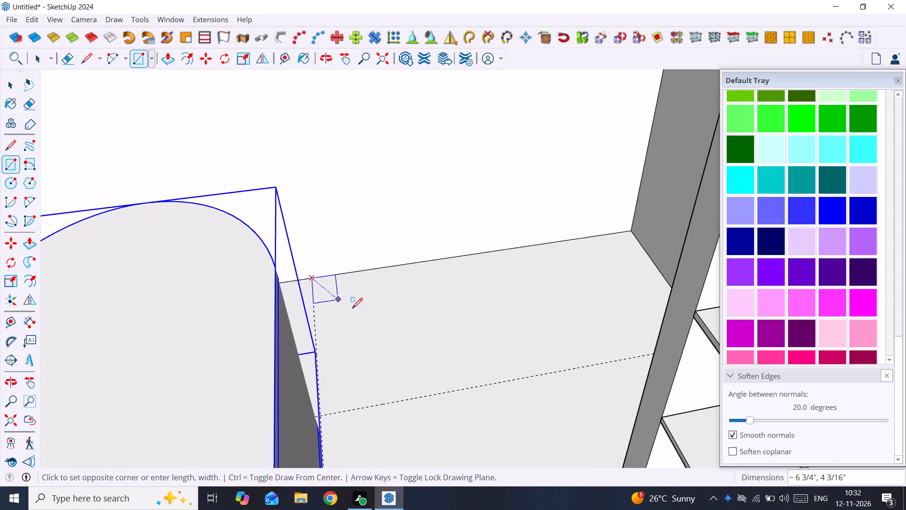
{"action": "middle_click_drag", "start_coordinate": [362, 319], "coordinate": [439, 329]}
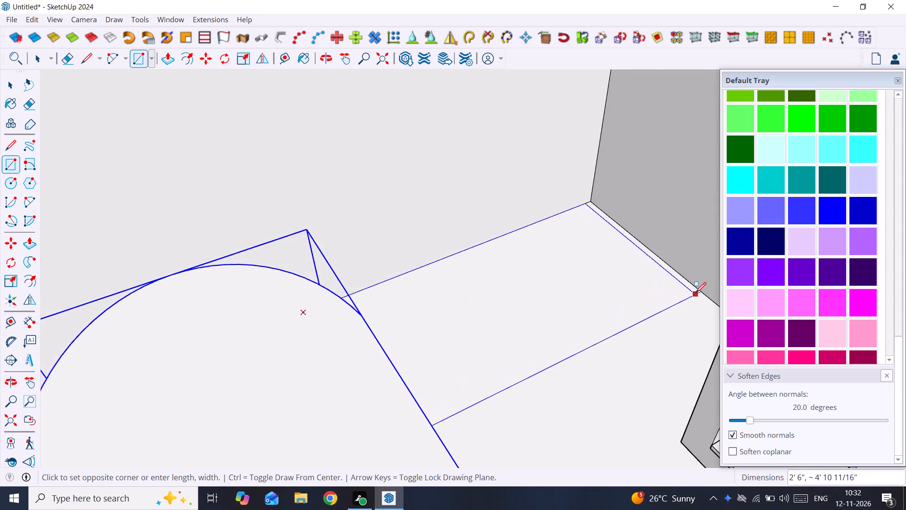
{"action": "left_click", "coordinate": [699, 293]}
{"action": "key", "text": "space"}
Make the new floor rectangle, face and edges, a group and isolate it from the rest of the model.
{"action": "double_click", "coordinate": [636, 294]}
{"action": "right_click", "coordinate": [635, 294]}
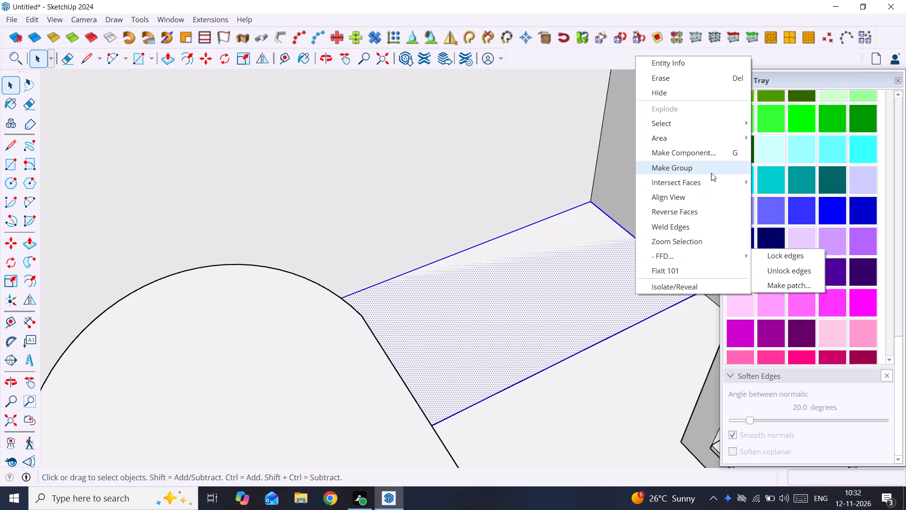
{"action": "left_click", "coordinate": [712, 170]}
{"action": "right_click", "coordinate": [647, 293]}
{"action": "left_click", "coordinate": [659, 286]}
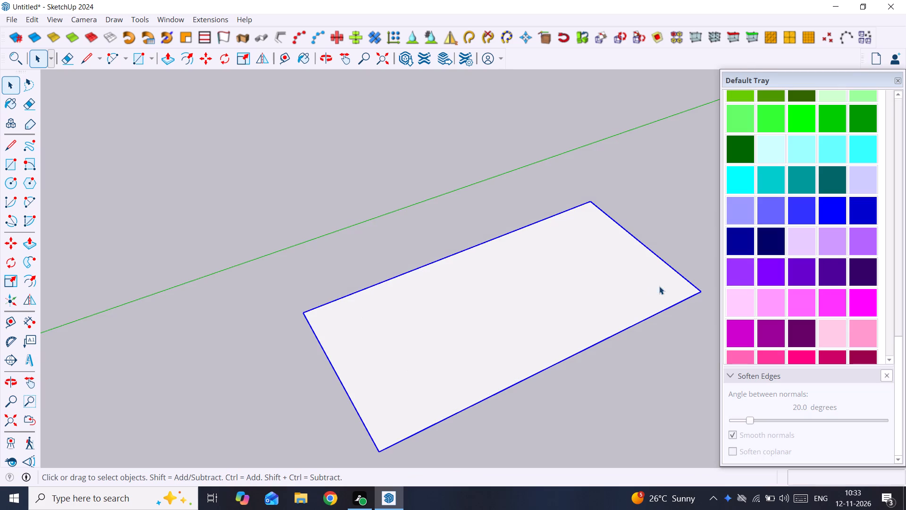
{"action": "middle_click_drag", "start_coordinate": [644, 291], "coordinate": [492, 320]}
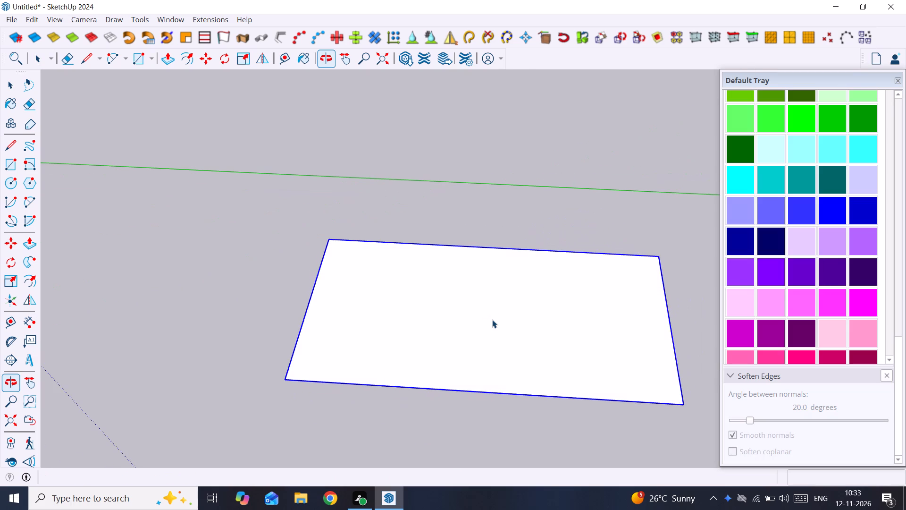
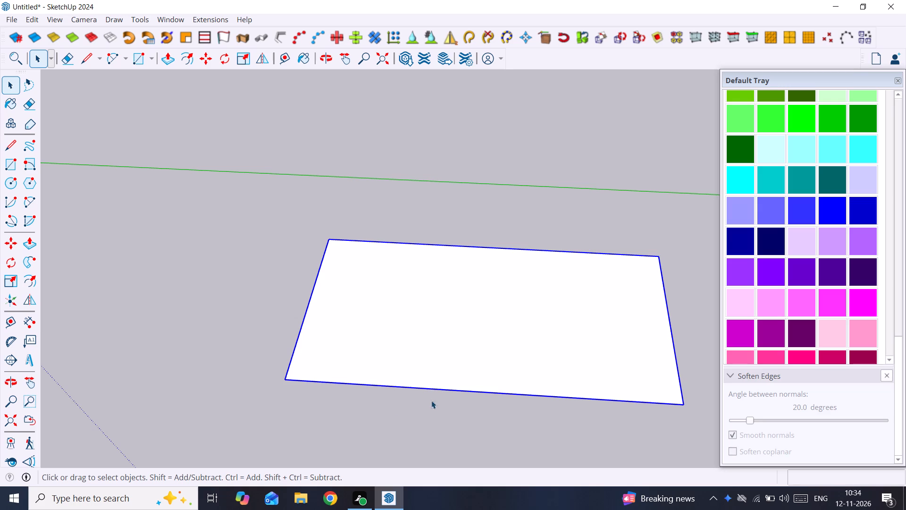
Open the floor rectangle's group and extrude its face 7' upward into a tall box.
{"action": "double_click", "coordinate": [445, 321]}
{"action": "left_click", "coordinate": [445, 321]}
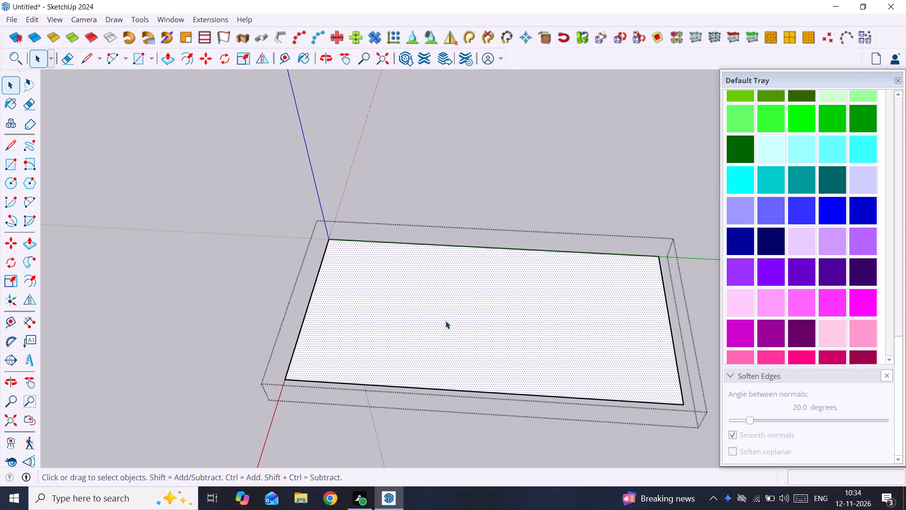
{"action": "key", "text": "p"}
{"action": "left_click", "coordinate": [446, 322]}
{"action": "scroll", "coordinate": [462, 242], "scroll_direction": "down", "scroll_amount": 12}
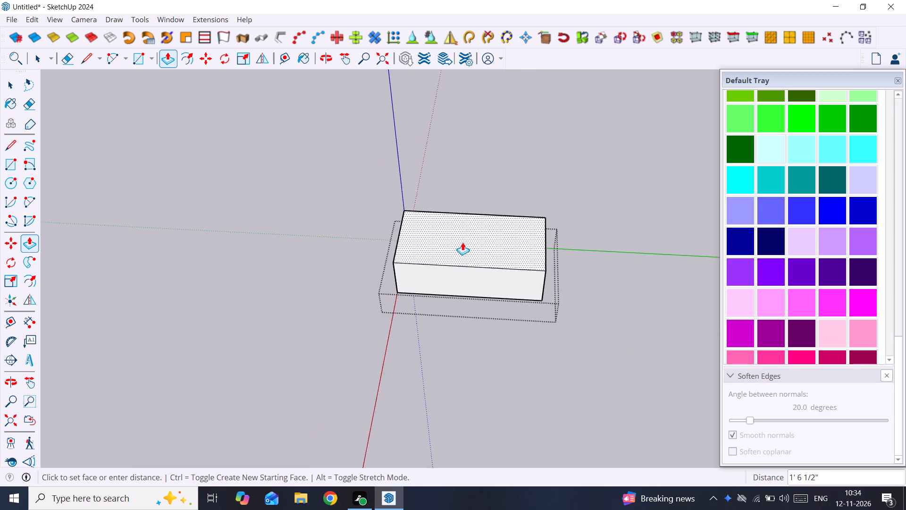
{"action": "middle_click_drag", "start_coordinate": [462, 242], "coordinate": [623, 173]}
{"action": "scroll", "coordinate": [483, 170], "scroll_direction": "down", "scroll_amount": 4}
{"action": "middle_click_drag", "start_coordinate": [483, 170], "coordinate": [487, 246]}
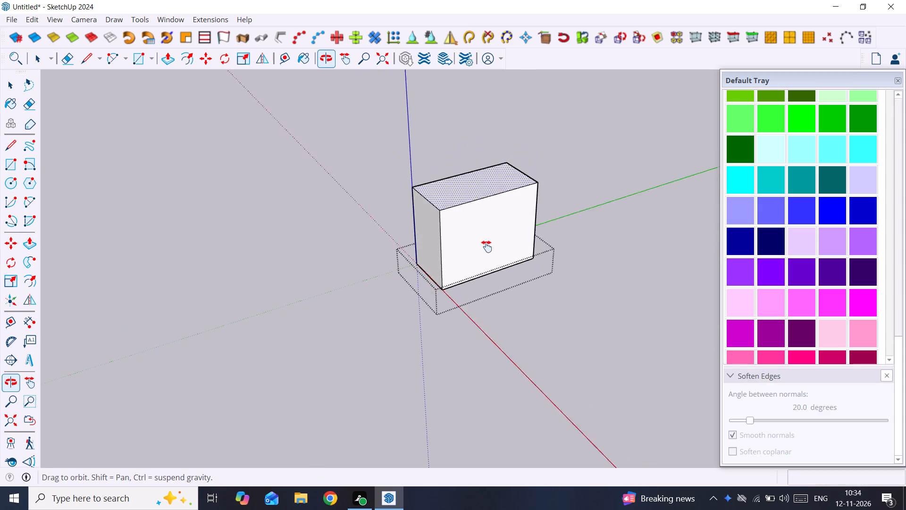
{"action": "middle_click_drag", "start_coordinate": [487, 246], "coordinate": [472, 234]}
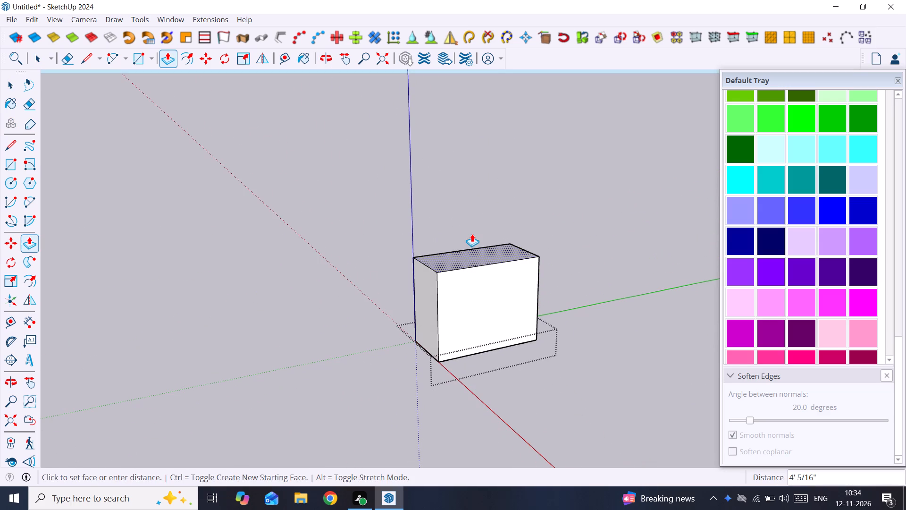
{"action": "type", "text": "3'"}
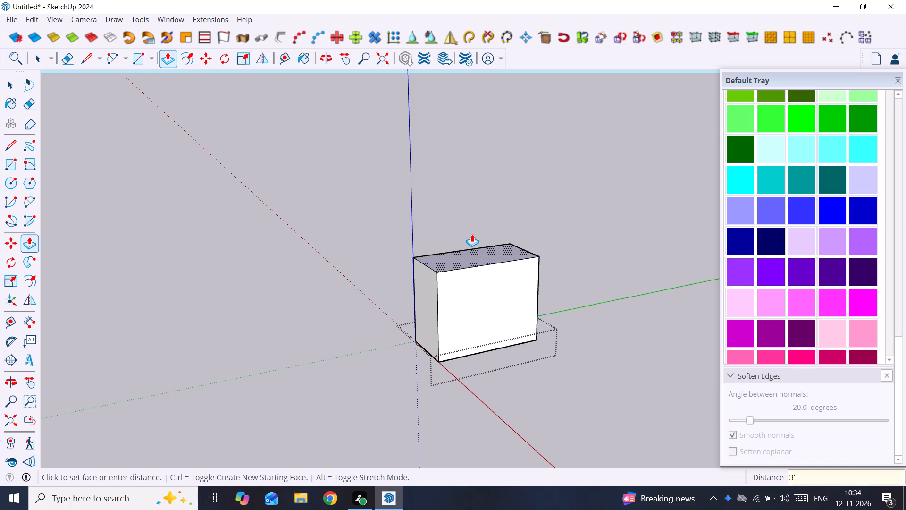
{"action": "key", "text": "BackSpace"}
{"action": "key", "text": "BackSpace"}
{"action": "type", "text": "7'"}
{"action": "key", "text": "Return"}
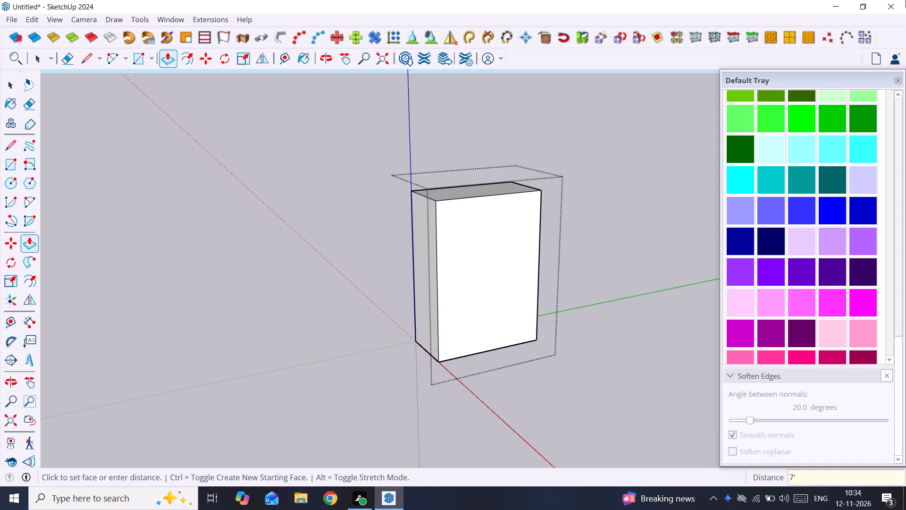
{"action": "middle_click_drag", "start_coordinate": [529, 290], "coordinate": [431, 291]}
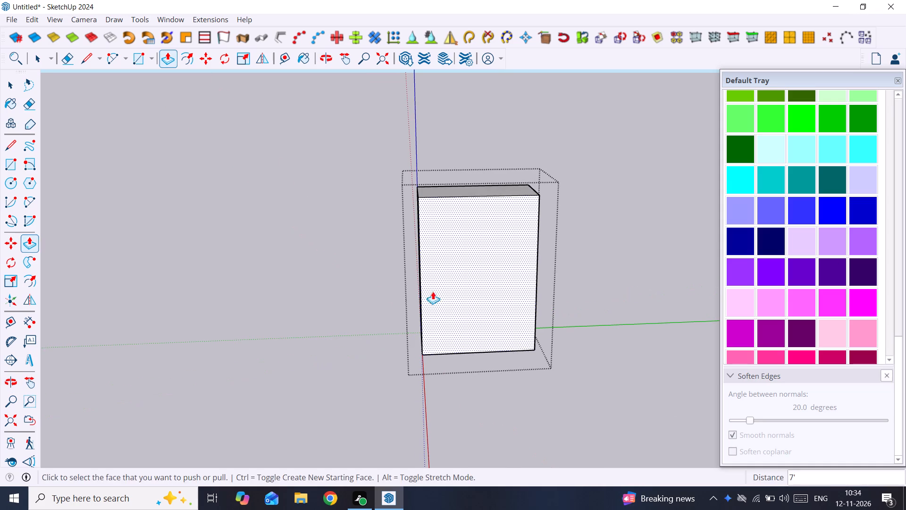
{"action": "key", "text": "space"}
{"action": "left_click", "coordinate": [581, 203]}
Reveal the rest of the model to check the tall box against the room and reference image, and isolate it again.
{"action": "left_click", "coordinate": [530, 211]}
{"action": "right_click", "coordinate": [530, 211]}
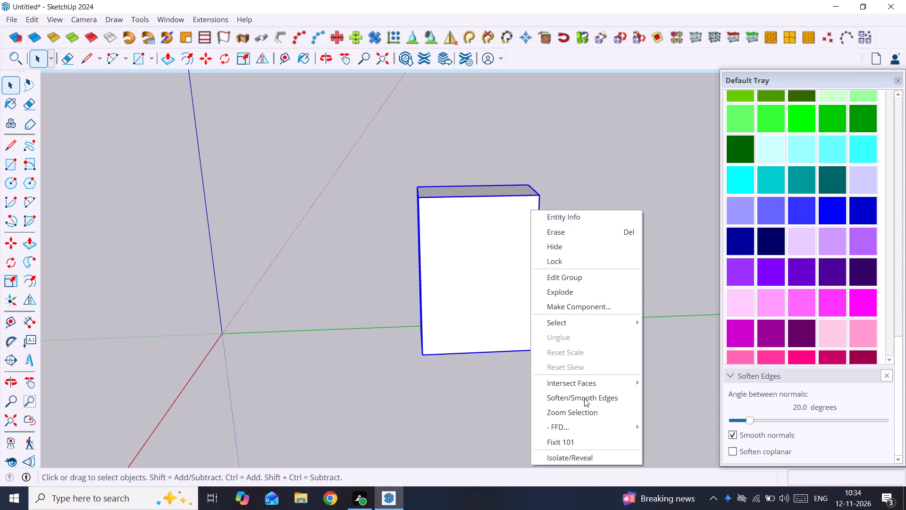
{"action": "left_click", "coordinate": [590, 456]}
{"action": "scroll", "coordinate": [515, 333], "scroll_direction": "down", "scroll_amount": 11}
{"action": "scroll", "coordinate": [446, 318], "scroll_direction": "down", "scroll_amount": 5}
{"action": "middle_click_drag", "start_coordinate": [446, 318], "coordinate": [508, 311]}
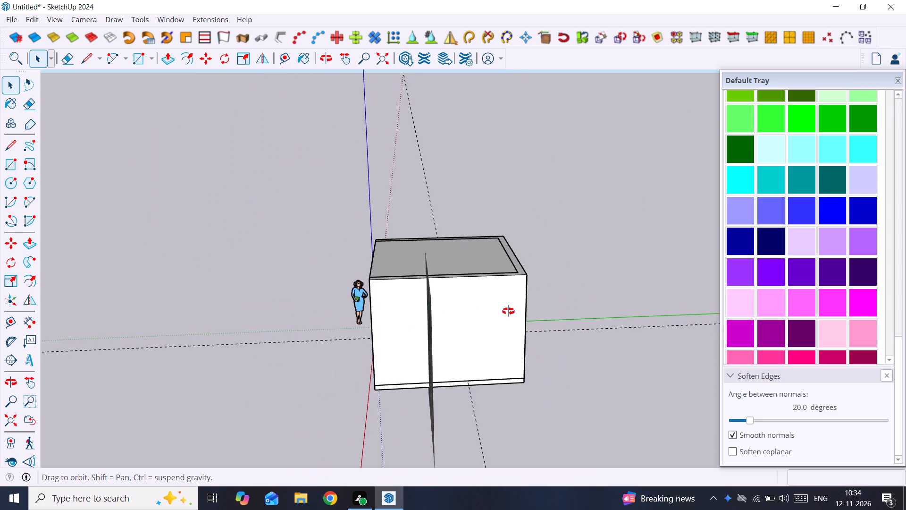
{"action": "middle_click_drag", "start_coordinate": [508, 311], "coordinate": [619, 301]}
{"action": "scroll", "coordinate": [595, 304], "scroll_direction": "up", "scroll_amount": 8}
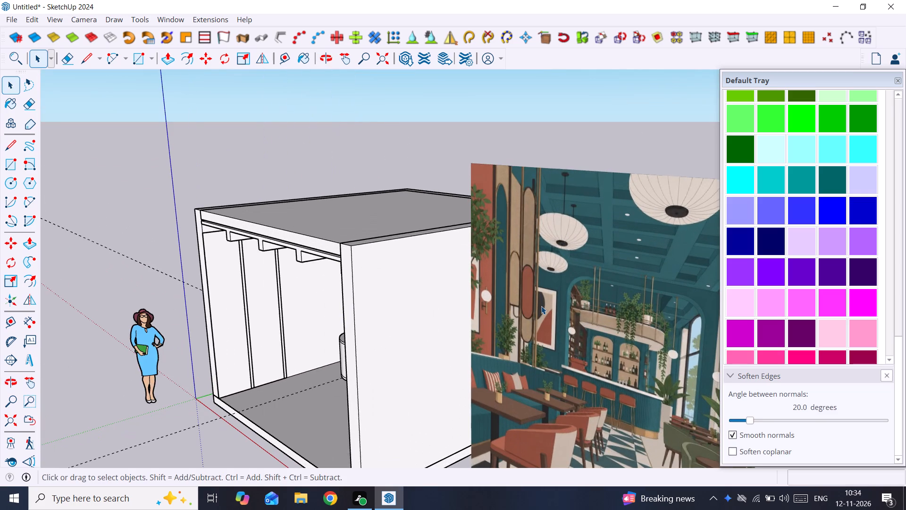
{"action": "scroll", "coordinate": [541, 306], "scroll_direction": "down", "scroll_amount": 5}
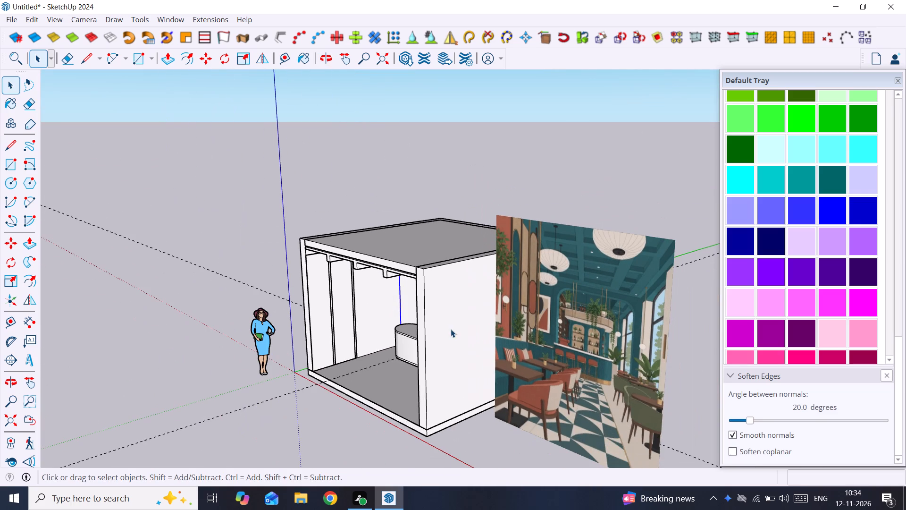
{"action": "right_click", "coordinate": [404, 296]}
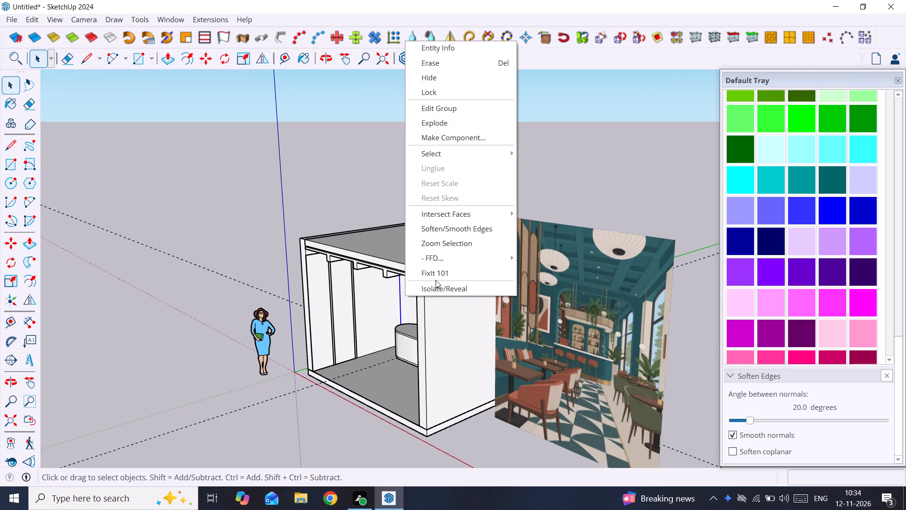
{"action": "left_click", "coordinate": [436, 283]}
Offset the outline of the tall box's wide front face 18 mm inward, inside its group.
{"action": "scroll", "coordinate": [431, 283], "scroll_direction": "up", "scroll_amount": 4}
{"action": "middle_click_drag", "start_coordinate": [431, 283], "coordinate": [262, 301]}
{"action": "double_click", "coordinate": [412, 275]}
{"action": "left_click", "coordinate": [412, 283]}
{"action": "scroll", "coordinate": [412, 283], "scroll_direction": "up", "scroll_amount": 4}
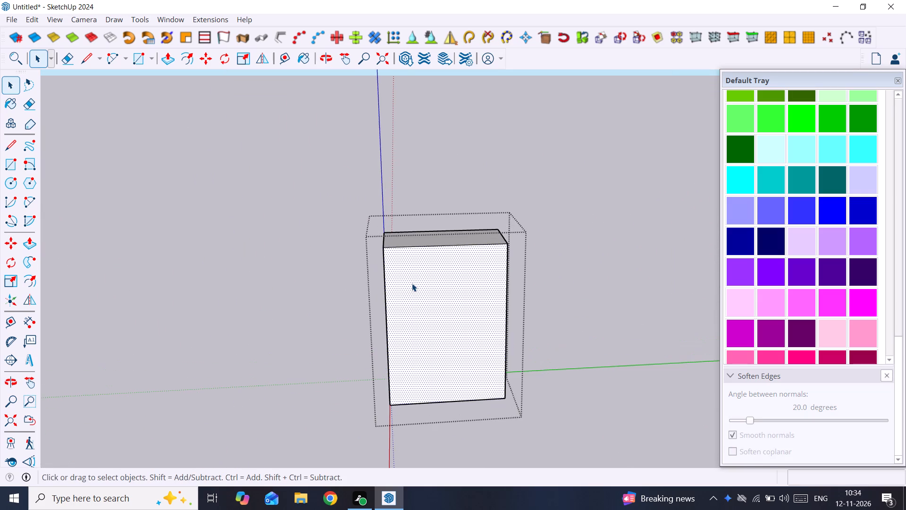
{"action": "key", "text": "f"}
{"action": "left_click", "coordinate": [400, 293]}
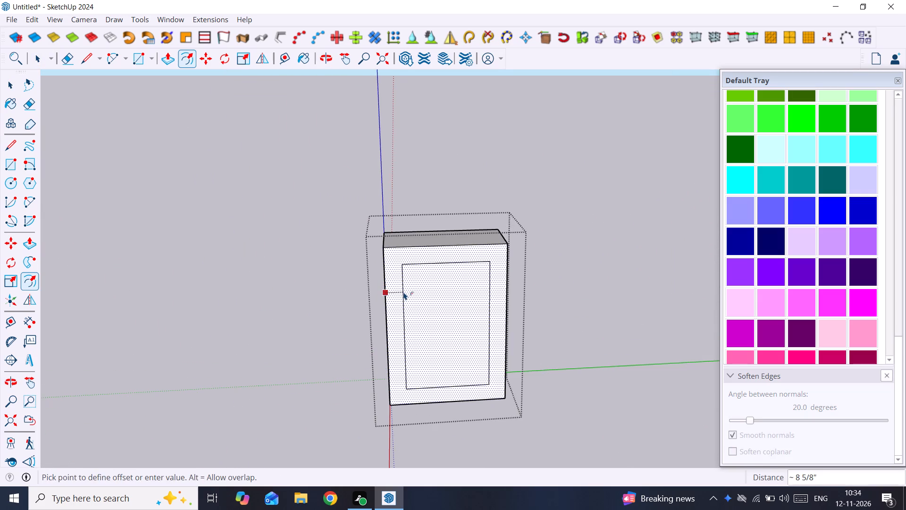
{"action": "scroll", "coordinate": [398, 293], "scroll_direction": "up", "scroll_amount": 4}
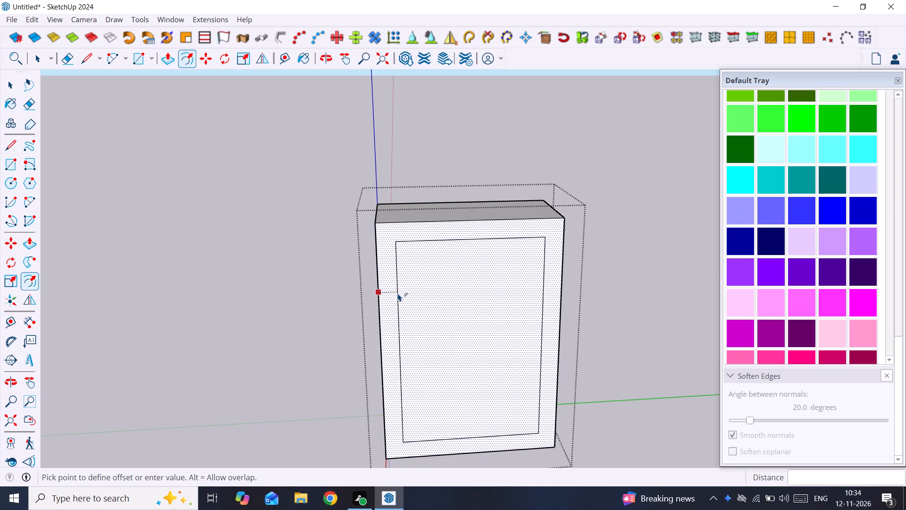
{"action": "type", "text": "18mm"}
{"action": "key", "text": "Return"}
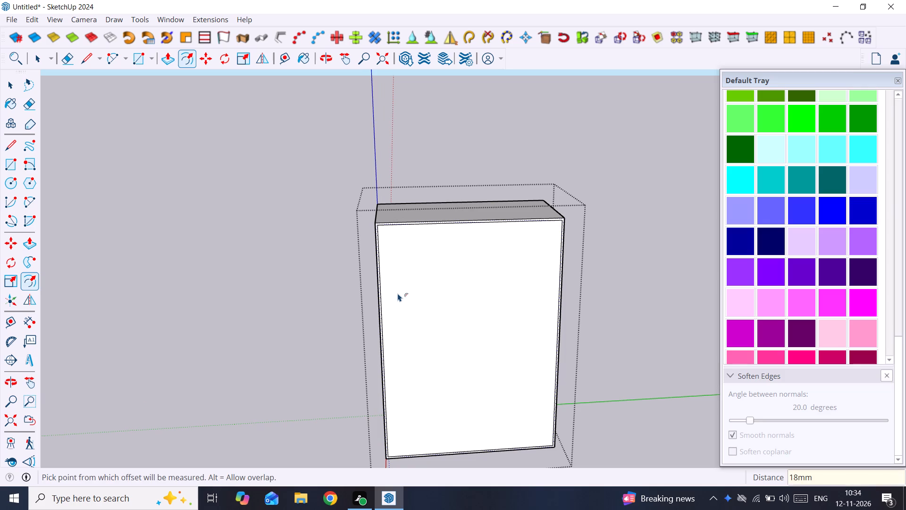
{"action": "key", "text": "space"}
Push the inner front face 2'3" into the box to hollow out an open cabinet, and leave the group.
{"action": "left_click", "coordinate": [424, 277]}
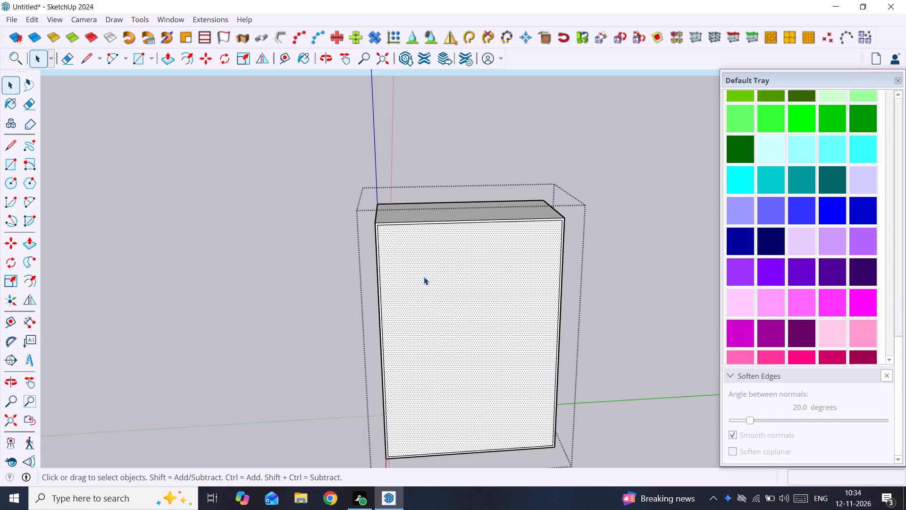
{"action": "scroll", "coordinate": [422, 275], "scroll_direction": "up", "scroll_amount": 3}
{"action": "middle_click_drag", "start_coordinate": [411, 271], "coordinate": [384, 227]}
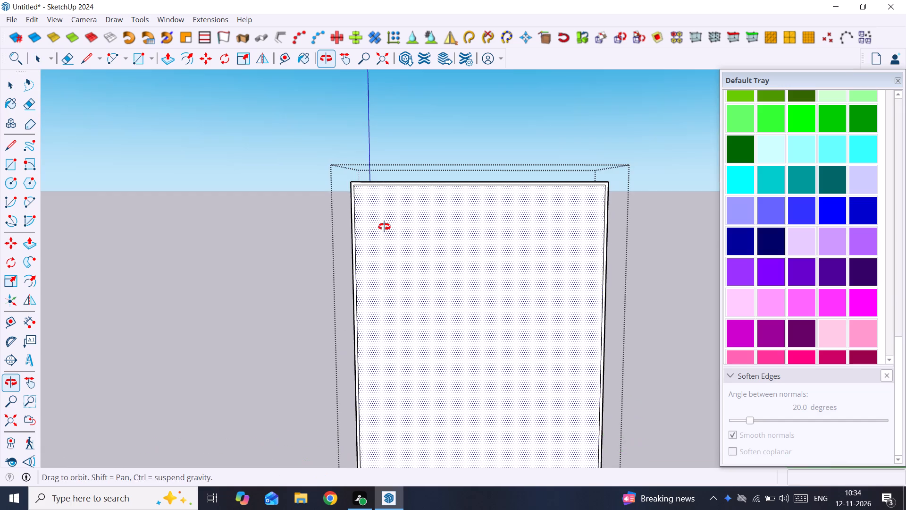
{"action": "middle_click_drag", "start_coordinate": [384, 227], "coordinate": [386, 227]}
{"action": "scroll", "coordinate": [407, 235], "scroll_direction": "down", "scroll_amount": 3}
{"action": "key", "text": "p"}
{"action": "left_click", "coordinate": [433, 267]}
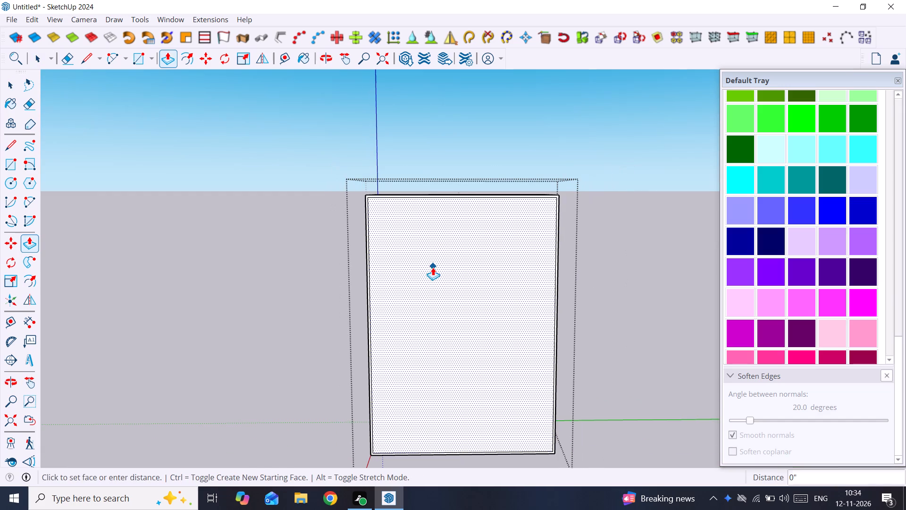
{"action": "middle_click_drag", "start_coordinate": [432, 245], "coordinate": [519, 280]}
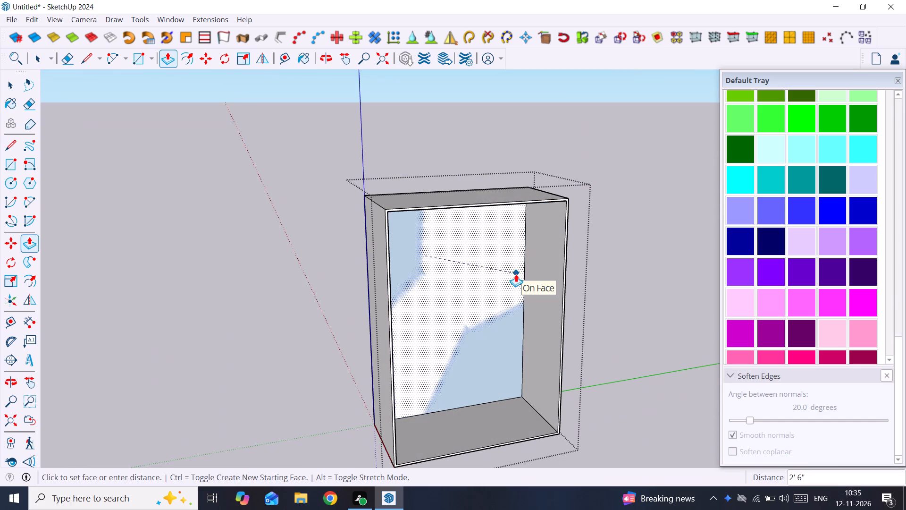
{"action": "type", "text": "2'"}
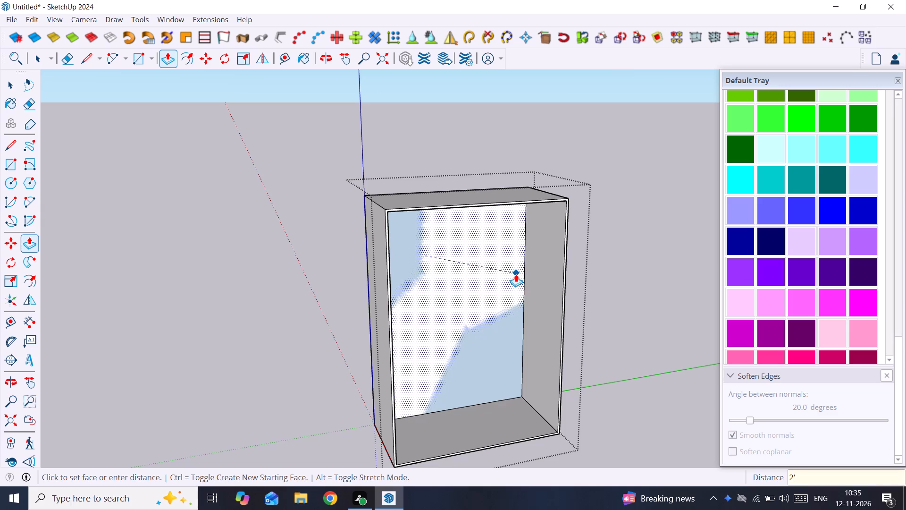
{"action": "type", "text": "3\""}
{"action": "key", "text": "Return"}
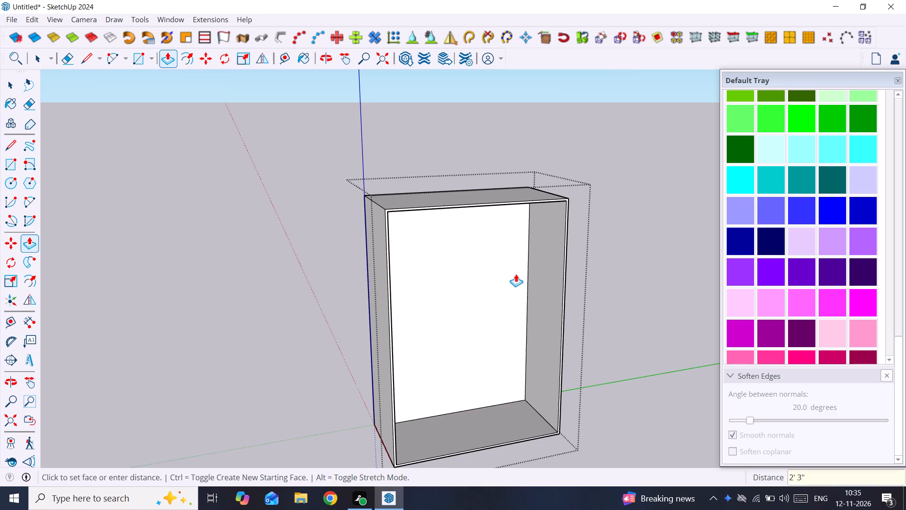
{"action": "key", "text": "space"}
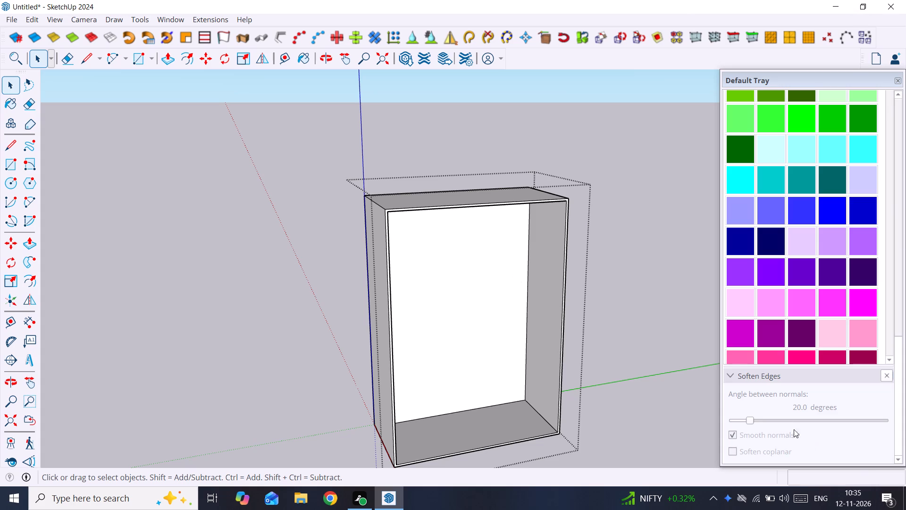
{"action": "scroll", "coordinate": [471, 353], "scroll_direction": "down", "scroll_amount": 3}
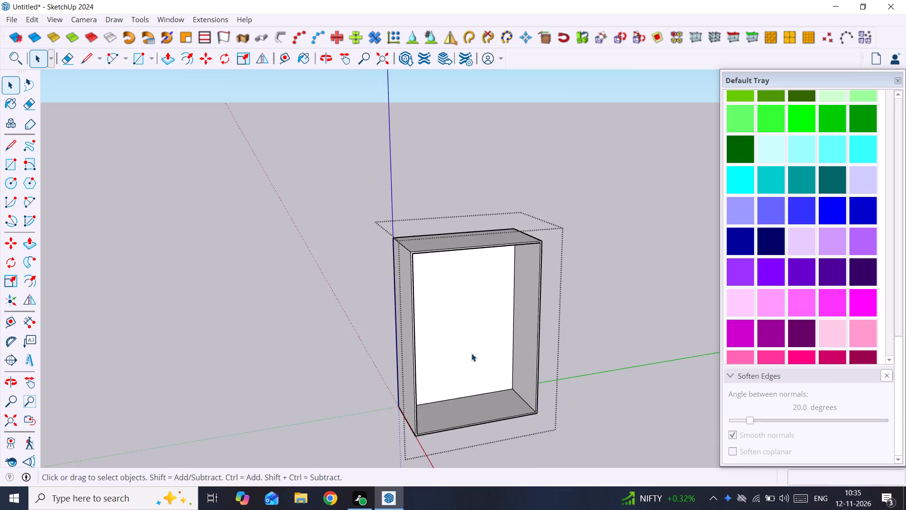
{"action": "middle_click_drag", "start_coordinate": [471, 354], "coordinate": [397, 352]}
{"action": "left_click", "coordinate": [297, 322]}
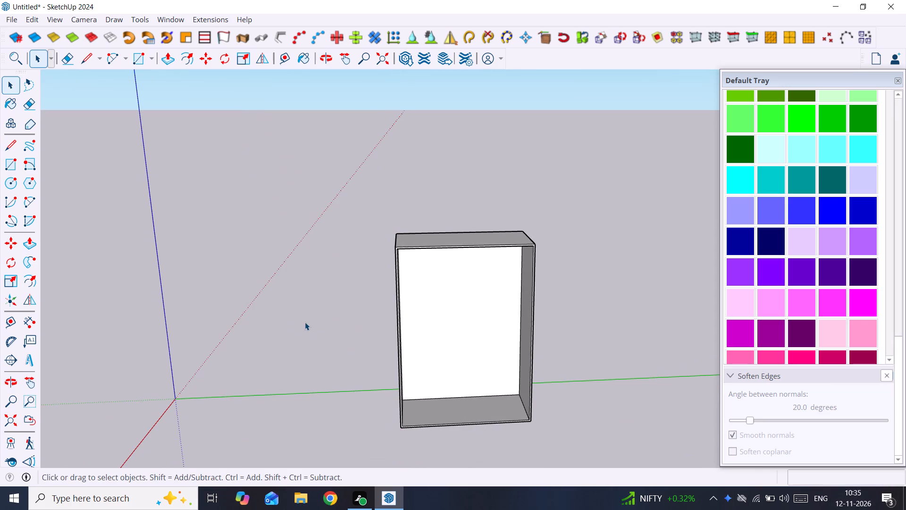
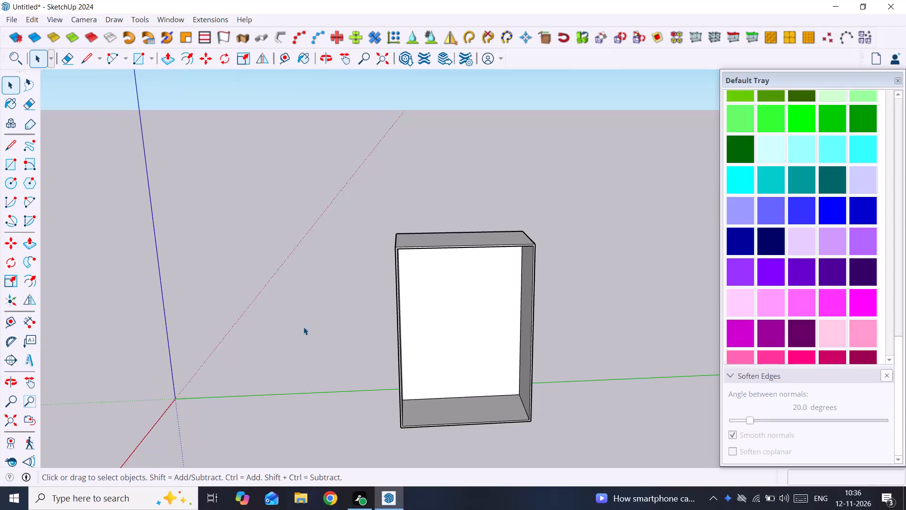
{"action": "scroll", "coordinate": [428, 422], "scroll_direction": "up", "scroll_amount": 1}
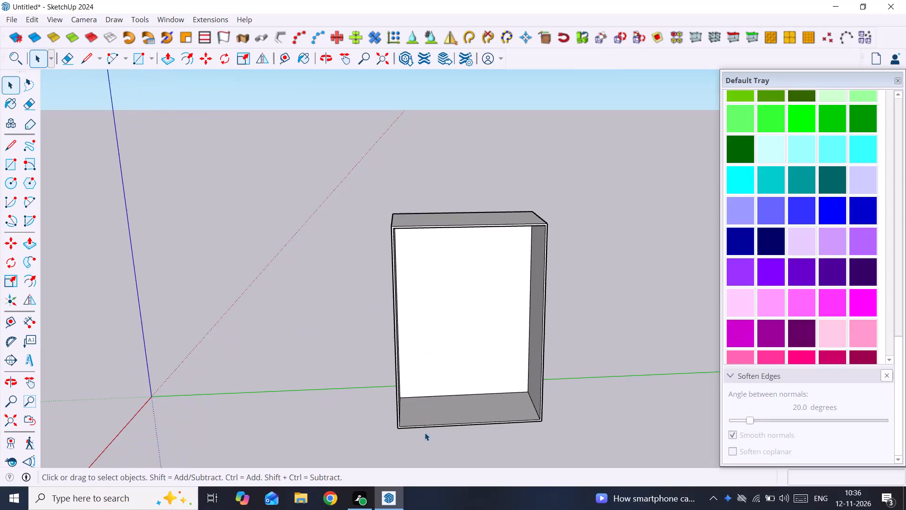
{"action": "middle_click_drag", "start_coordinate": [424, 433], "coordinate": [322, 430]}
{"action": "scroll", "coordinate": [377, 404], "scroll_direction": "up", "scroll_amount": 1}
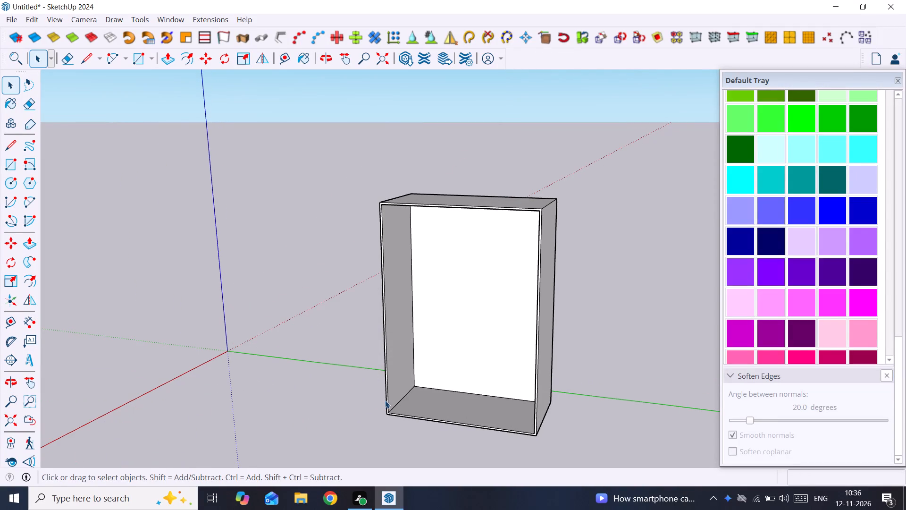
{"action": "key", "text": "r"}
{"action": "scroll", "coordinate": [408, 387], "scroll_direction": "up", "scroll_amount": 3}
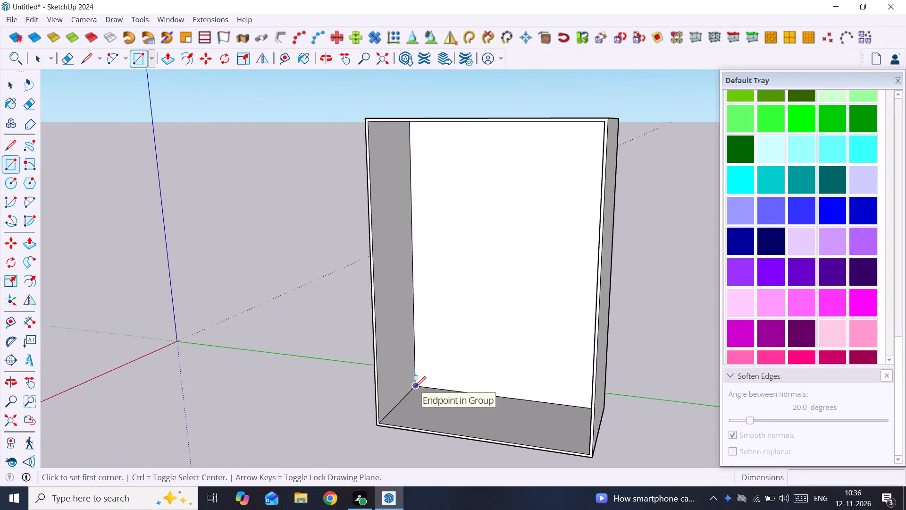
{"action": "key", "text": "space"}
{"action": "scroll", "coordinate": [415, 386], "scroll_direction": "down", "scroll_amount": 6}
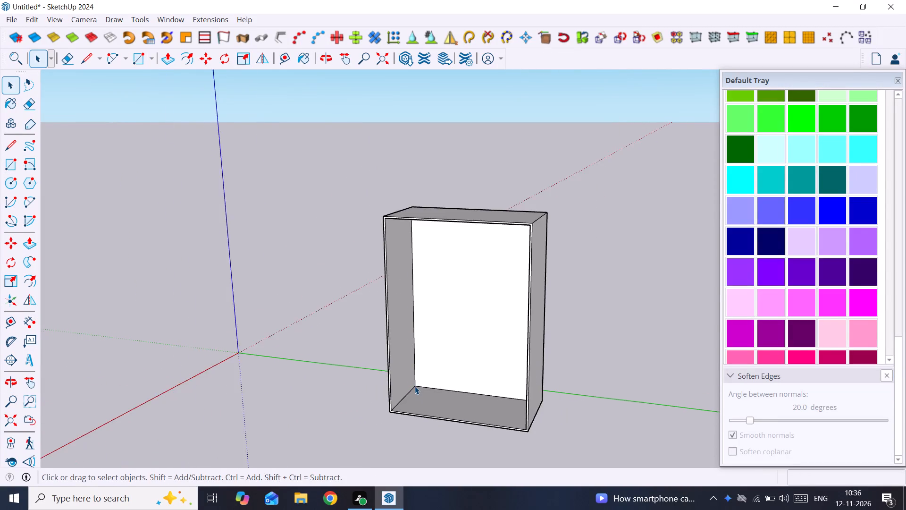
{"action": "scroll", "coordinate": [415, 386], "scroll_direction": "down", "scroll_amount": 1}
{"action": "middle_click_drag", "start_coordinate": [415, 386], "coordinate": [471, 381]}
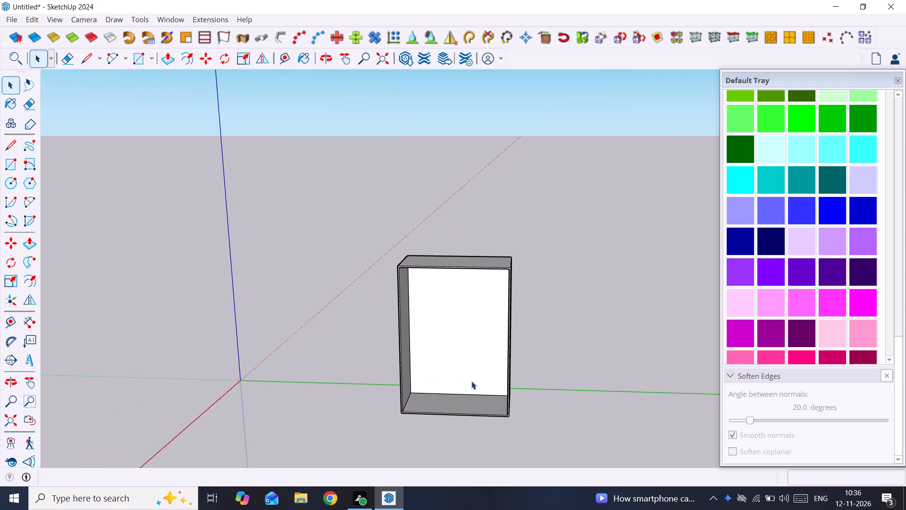
Inside the cabinet group, copy the back panel's left vertical edge 18 mm inward across the panel.
{"action": "scroll", "coordinate": [454, 367], "scroll_direction": "up", "scroll_amount": 2}
{"action": "double_click", "coordinate": [454, 365]}
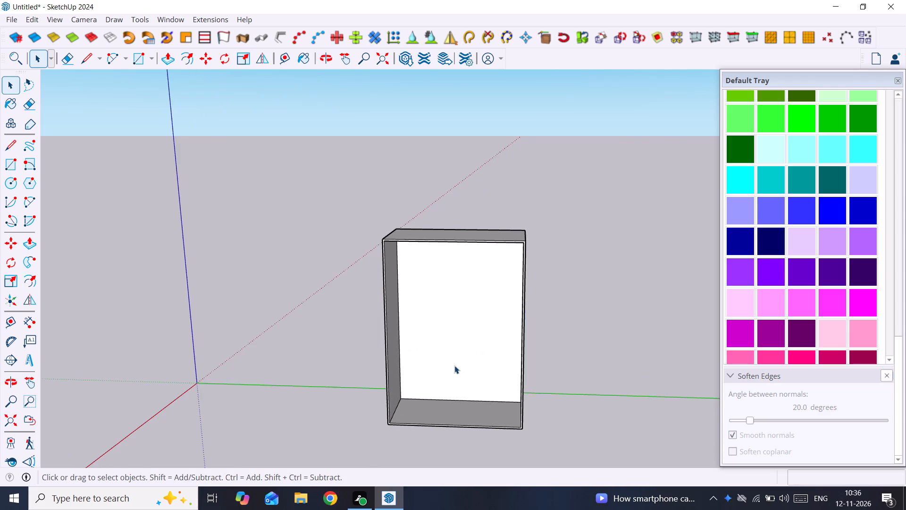
{"action": "scroll", "coordinate": [411, 323], "scroll_direction": "up", "scroll_amount": 8}
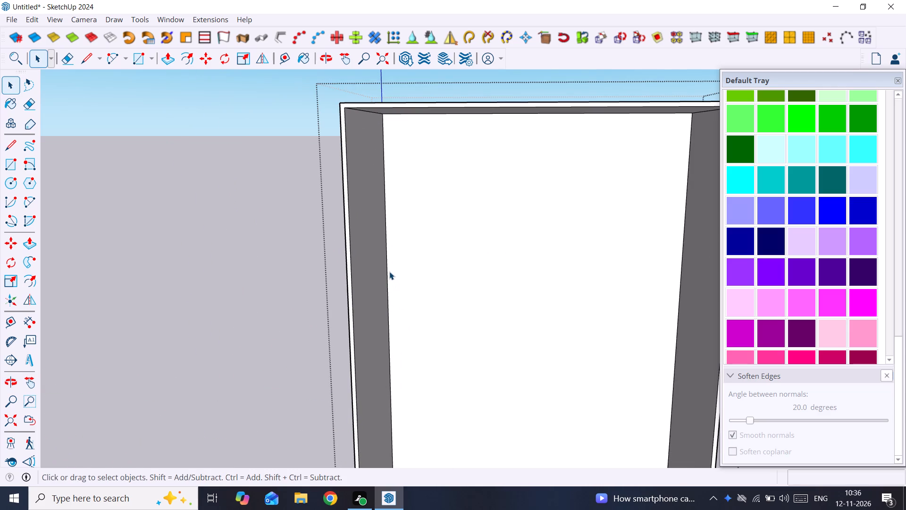
{"action": "left_click", "coordinate": [387, 270]}
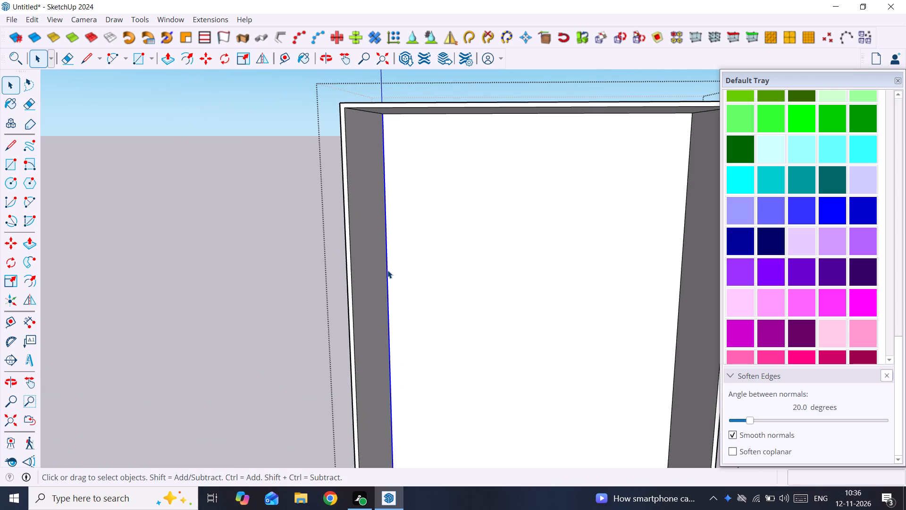
{"action": "key", "text": "m"}
{"action": "left_click", "coordinate": [387, 270], "text": "ctrl"}
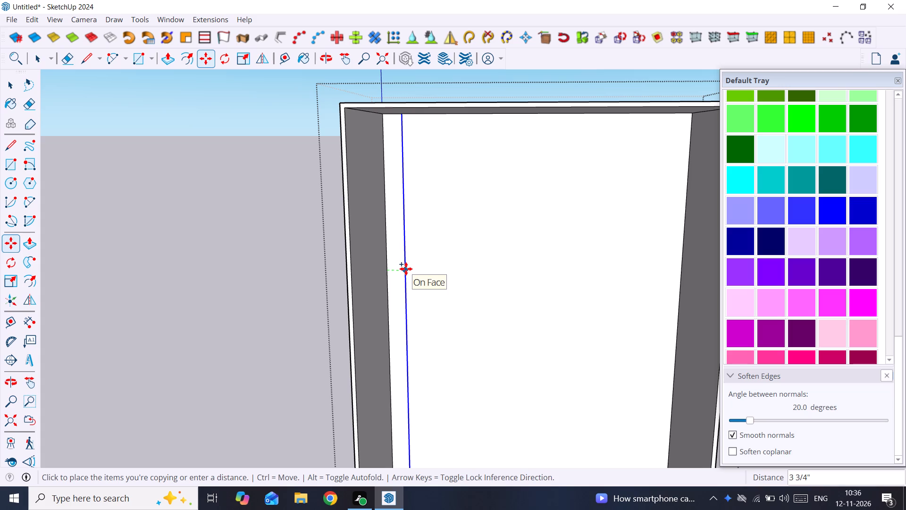
{"action": "type", "text": "18mm"}
{"action": "key", "text": "Return"}
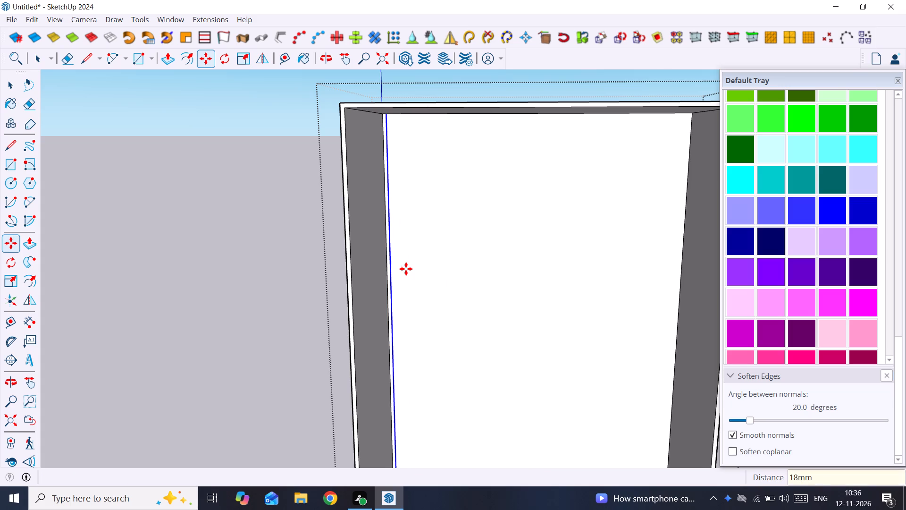
{"action": "key", "text": "space"}
Copy the pair of vertical edges to the back panel's opposite corner and divide the distance by 4 for evenly spaced divider strips.
{"action": "scroll", "coordinate": [399, 263], "scroll_direction": "up", "scroll_amount": 4}
{"action": "left_click", "coordinate": [381, 239], "text": "ctrl"}
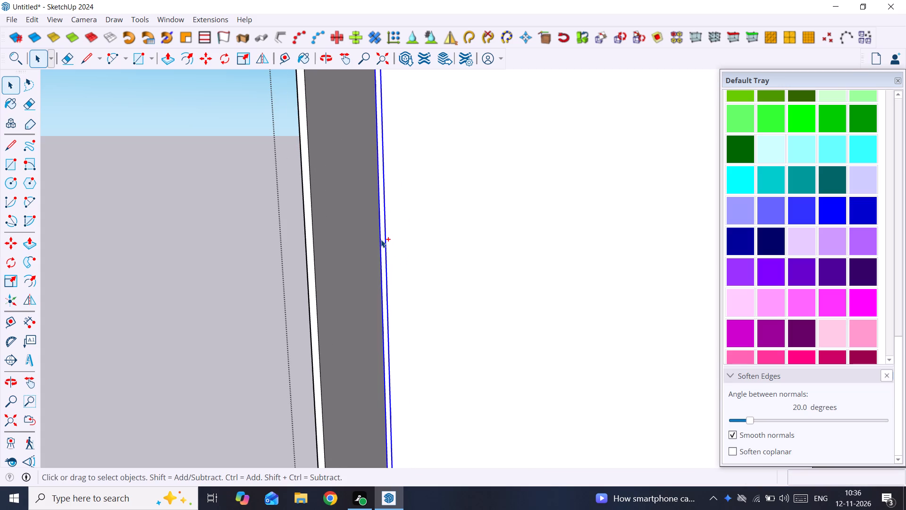
{"action": "scroll", "coordinate": [381, 239], "scroll_direction": "down", "scroll_amount": 9}
{"action": "scroll", "coordinate": [403, 423], "scroll_direction": "up", "scroll_amount": 3}
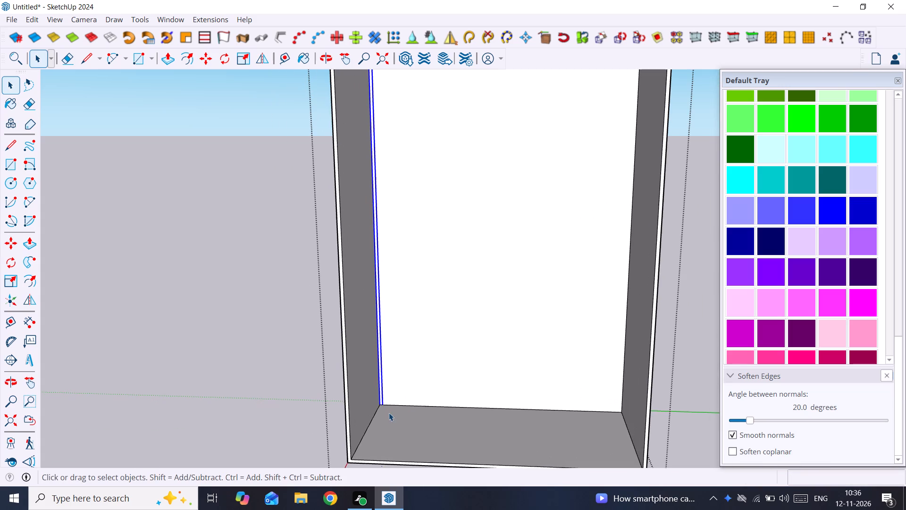
{"action": "key", "text": "m"}
{"action": "scroll", "coordinate": [385, 407], "scroll_direction": "up", "scroll_amount": 8}
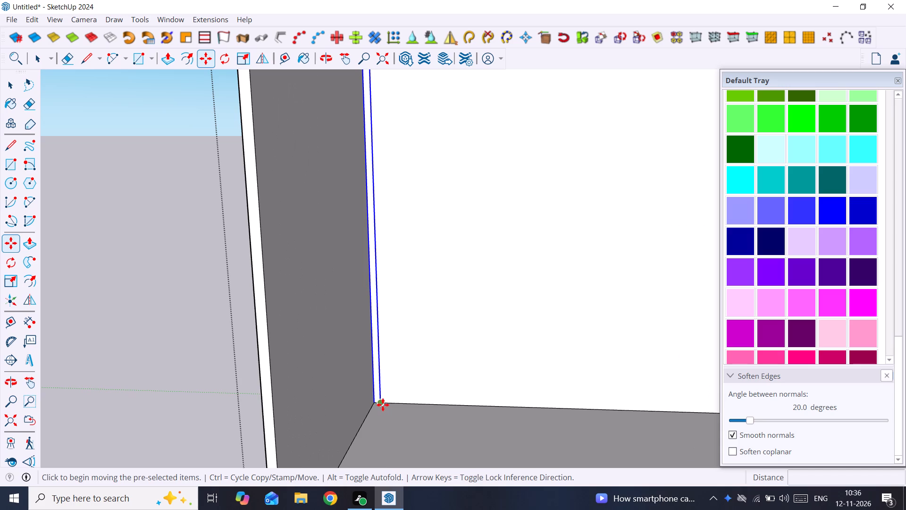
{"action": "left_click", "coordinate": [382, 403]}
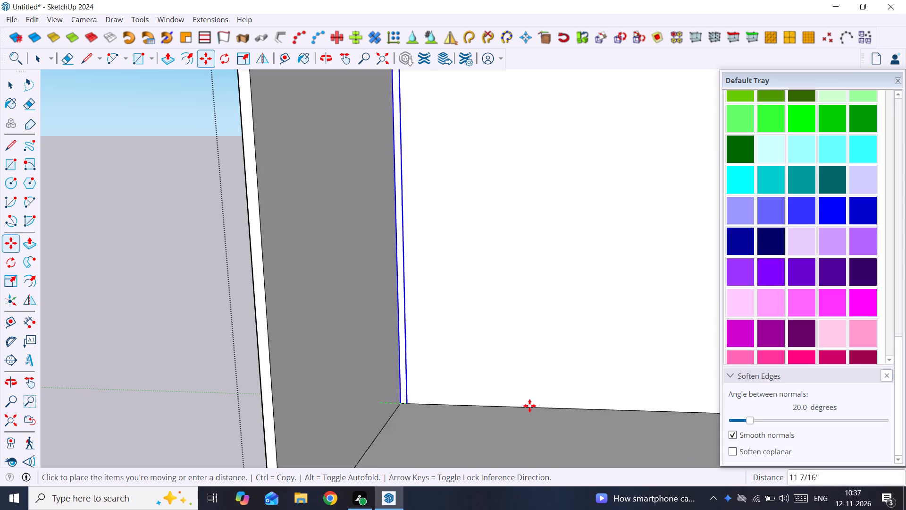
{"action": "scroll", "coordinate": [529, 406], "scroll_direction": "down", "scroll_amount": 12}
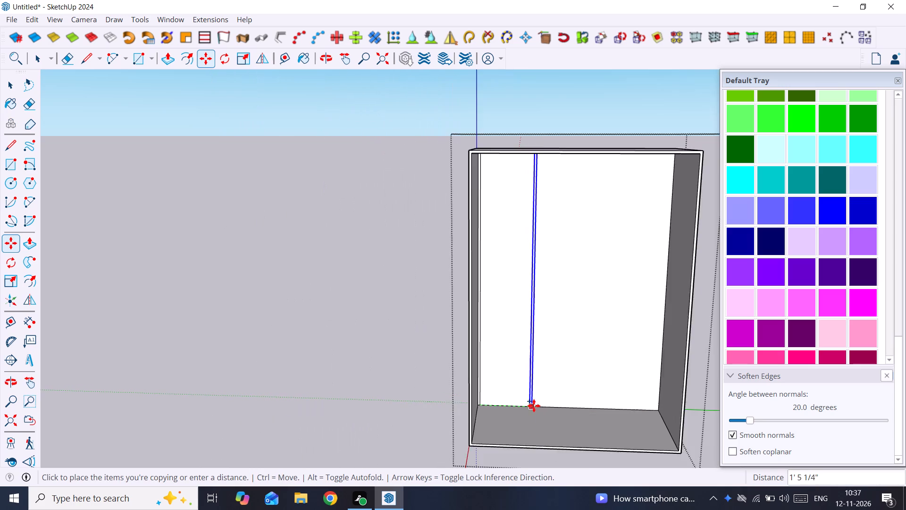
{"action": "scroll", "coordinate": [534, 406], "scroll_direction": "down", "scroll_amount": 4}
{"action": "middle_click_drag", "start_coordinate": [535, 406], "coordinate": [551, 393]}
{"action": "scroll", "coordinate": [548, 398], "scroll_direction": "up", "scroll_amount": 3}
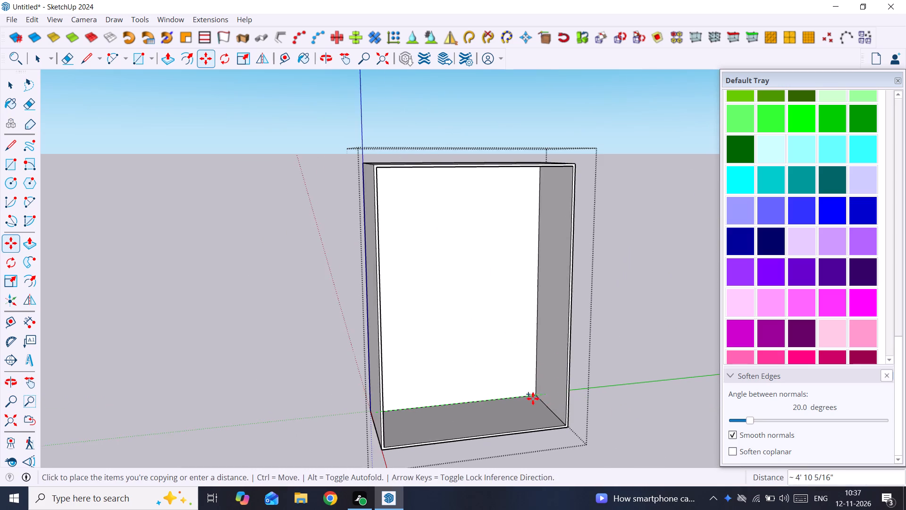
{"action": "scroll", "coordinate": [532, 399], "scroll_direction": "up", "scroll_amount": 9}
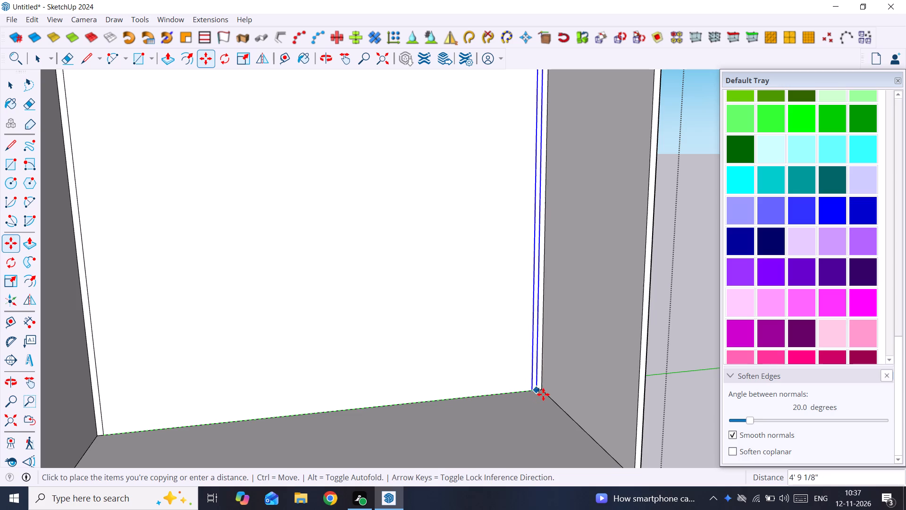
{"action": "left_click", "coordinate": [543, 394]}
{"action": "scroll", "coordinate": [545, 394], "scroll_direction": "down", "scroll_amount": 2}
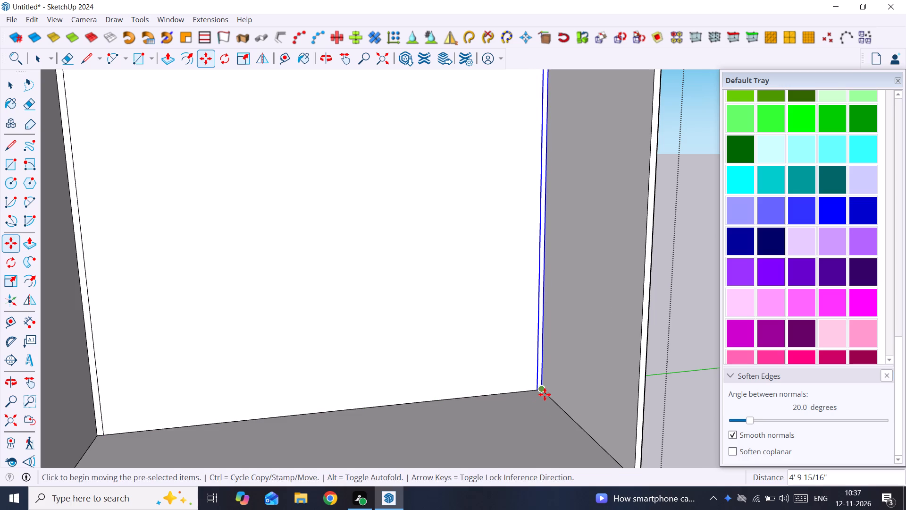
{"action": "scroll", "coordinate": [545, 394], "scroll_direction": "down", "scroll_amount": 2}
{"action": "middle_click_drag", "start_coordinate": [545, 394], "coordinate": [481, 400]}
{"action": "scroll", "coordinate": [481, 400], "scroll_direction": "down", "scroll_amount": 4}
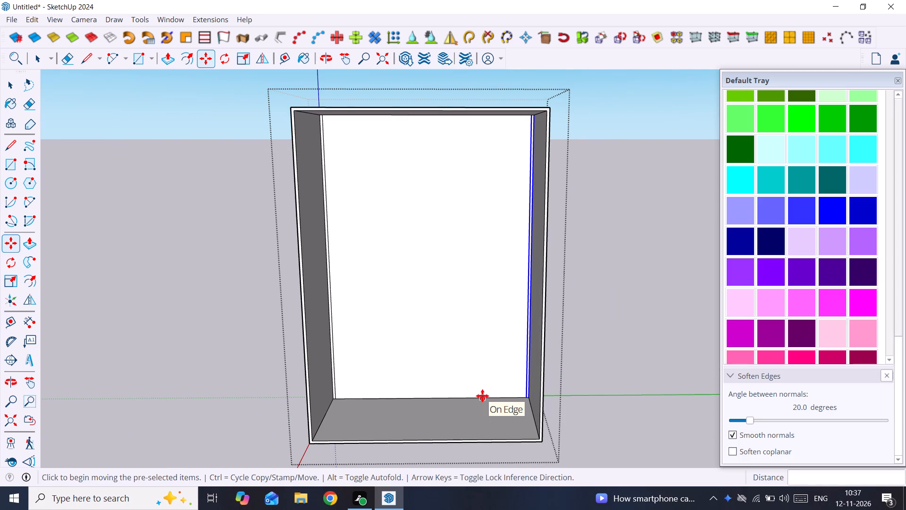
{"action": "type", "text": "/4"}
{"action": "key", "text": "Return"}
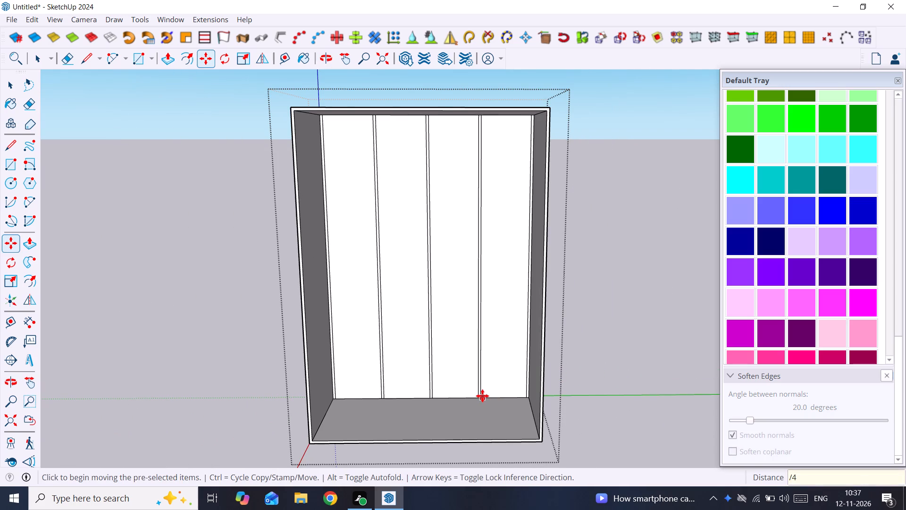
Measure the clear width of the first bay between the divider strips along the back panel's bottom edge.
{"action": "left_click", "coordinate": [29, 317]}
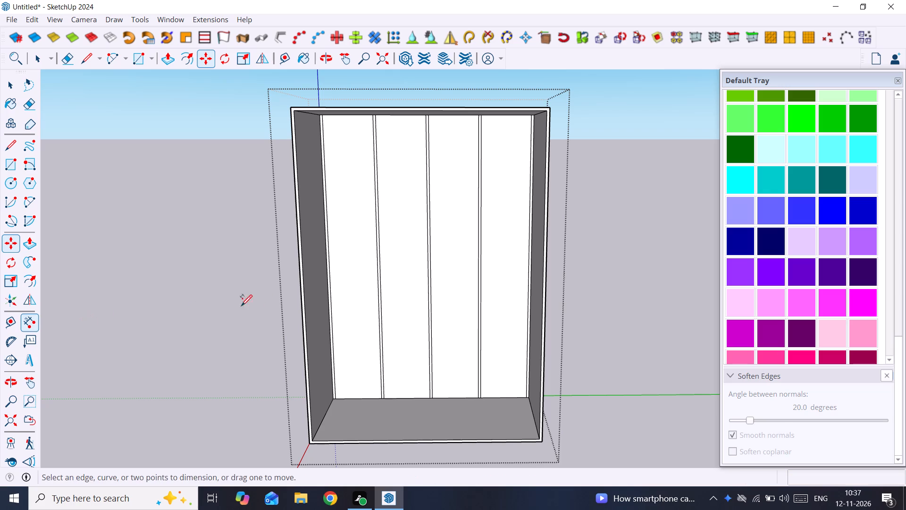
{"action": "left_click", "coordinate": [340, 397]}
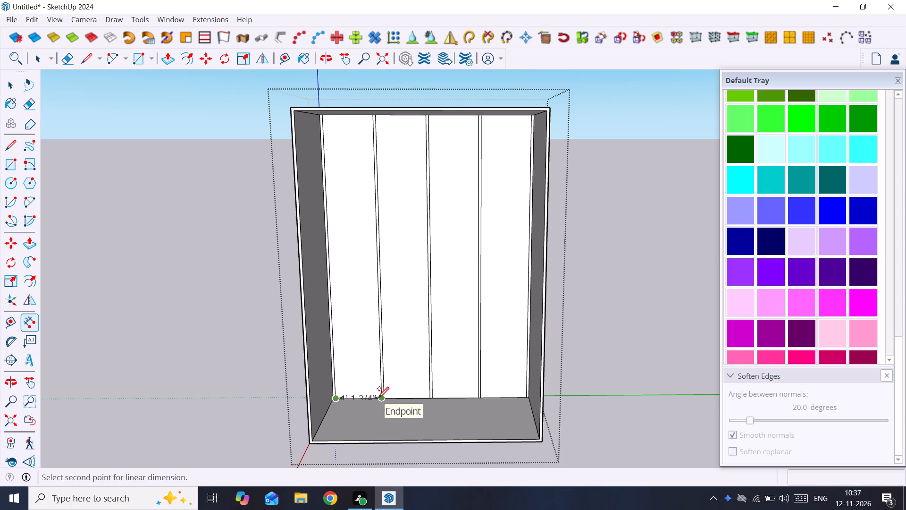
{"action": "scroll", "coordinate": [379, 397], "scroll_direction": "up", "scroll_amount": 11}
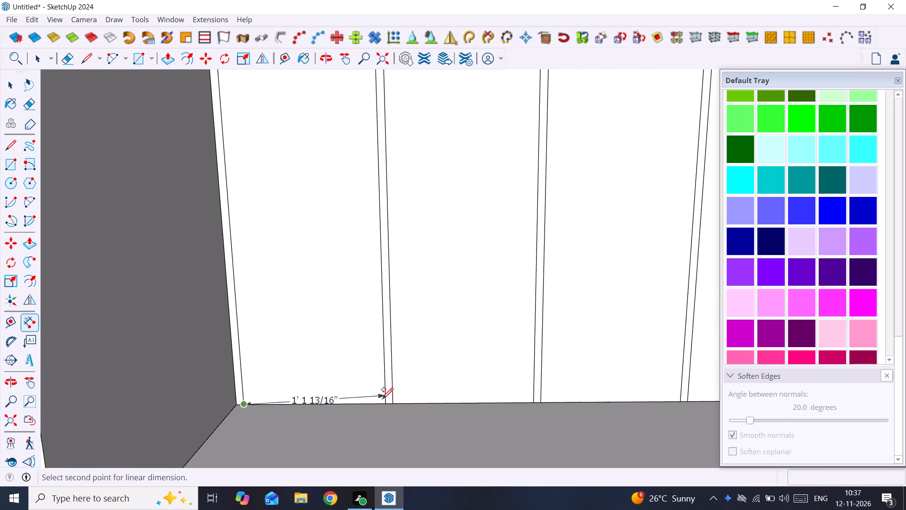
{"action": "left_click", "coordinate": [385, 403]}
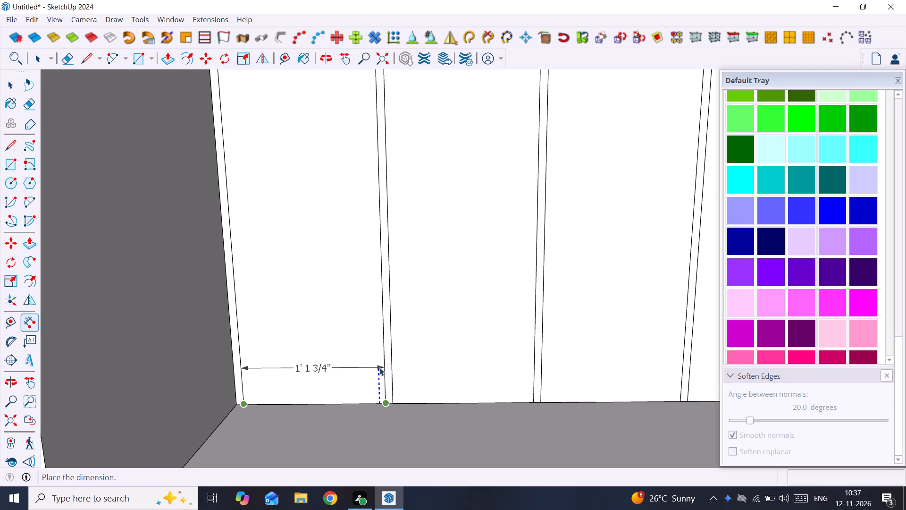
{"action": "key", "text": "space"}
Delete the two outermost strip lines beside the cabinet's side walls, keeping the three intermediate divider strips.
{"action": "scroll", "coordinate": [379, 367], "scroll_direction": "down", "scroll_amount": 14}
{"action": "scroll", "coordinate": [329, 295], "scroll_direction": "up", "scroll_amount": 8}
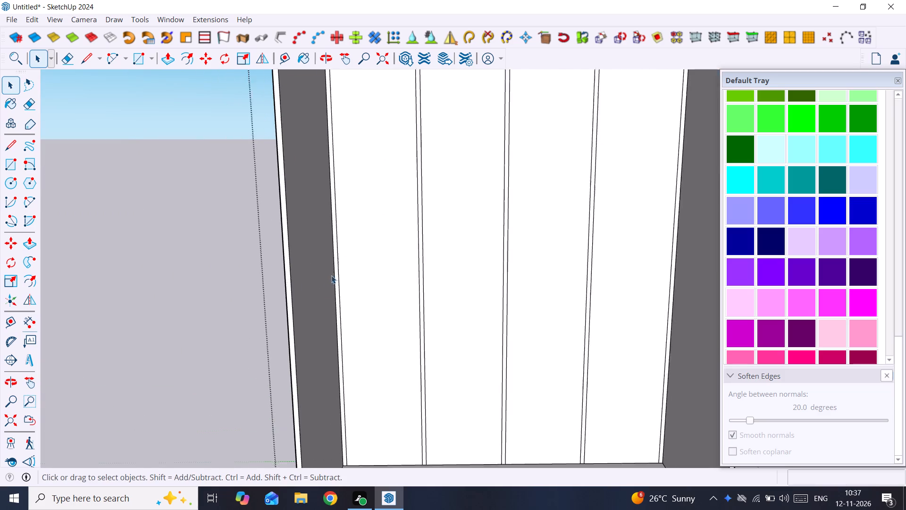
{"action": "left_click", "coordinate": [339, 264]}
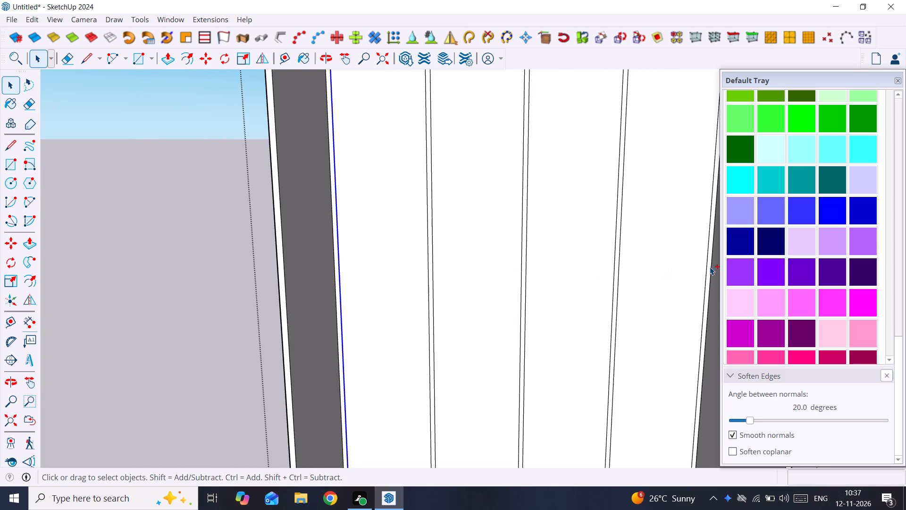
{"action": "left_click", "coordinate": [707, 269], "text": "ctrl"}
{"action": "key", "text": "Delete"}
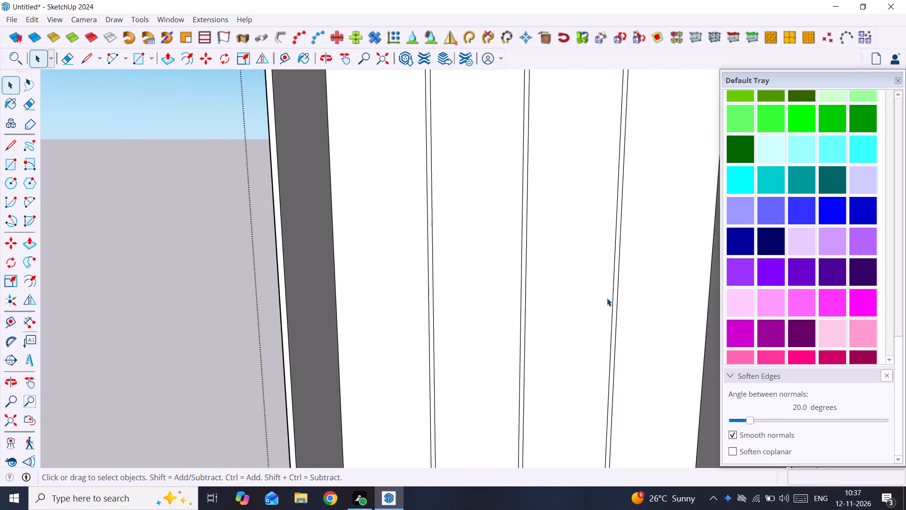
Select the back panel's top edge segment in the second bay from the left.
{"action": "scroll", "coordinate": [574, 301], "scroll_direction": "down", "scroll_amount": 4}
{"action": "scroll", "coordinate": [472, 239], "scroll_direction": "up", "scroll_amount": 2}
{"action": "scroll", "coordinate": [472, 239], "scroll_direction": "down", "scroll_amount": 6}
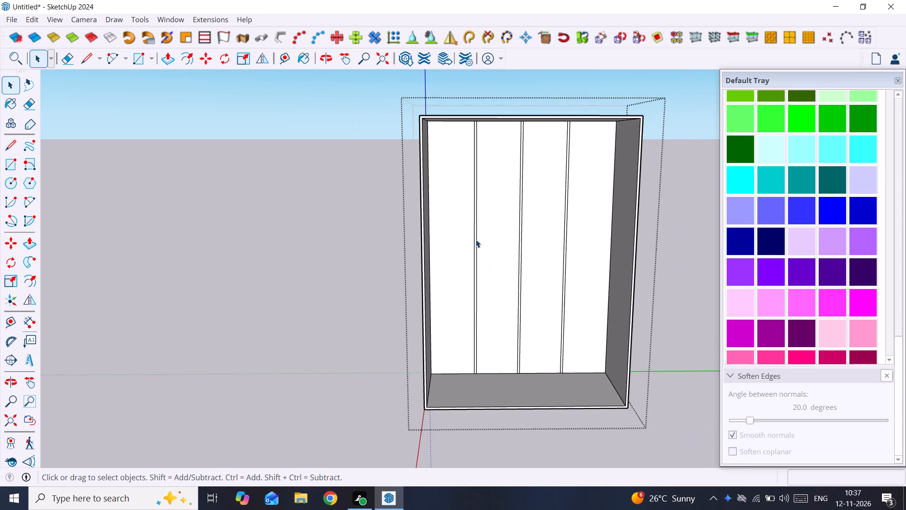
{"action": "middle_click_drag", "start_coordinate": [476, 240], "coordinate": [413, 230], "text": "shift"}
{"action": "scroll", "coordinate": [433, 187], "scroll_direction": "up", "scroll_amount": 2}
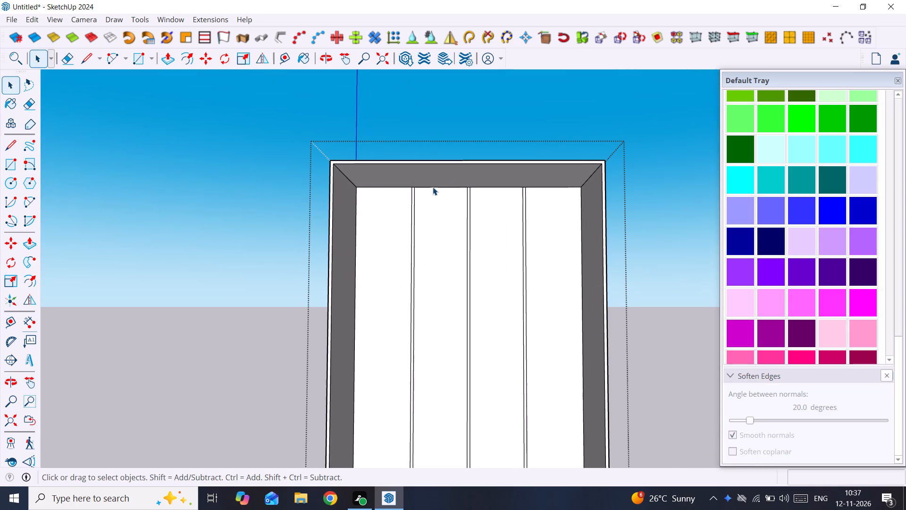
{"action": "left_click", "coordinate": [435, 188]}
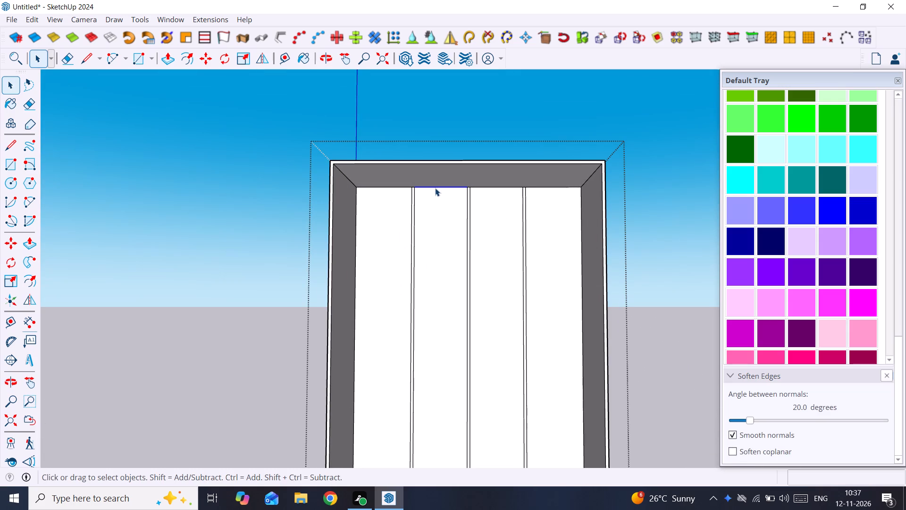
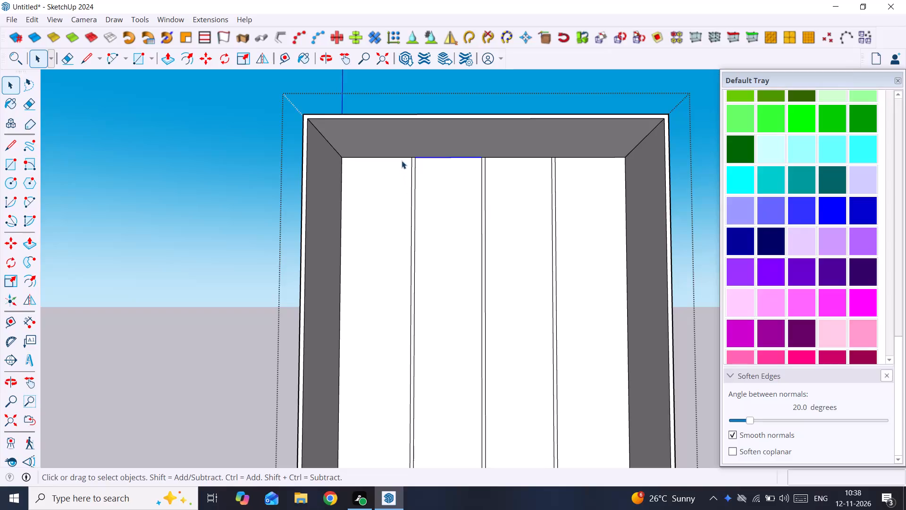
Copy all segments of the back panel's top edge, including the divider ends, about 11 3/8" forward along the top panel's underside.
{"action": "left_click", "coordinate": [400, 156], "text": "ctrl"}
{"action": "scroll", "coordinate": [399, 157], "scroll_direction": "up", "scroll_amount": 7, "text": "ctrl"}
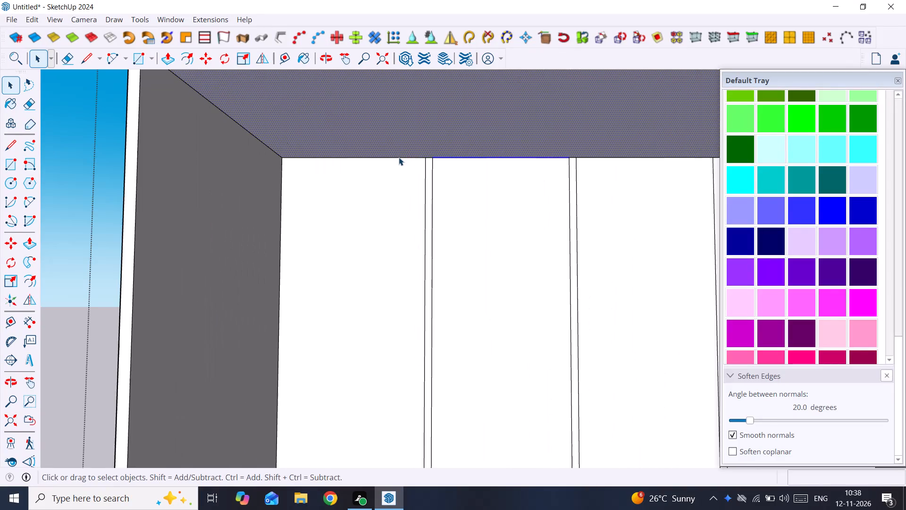
{"action": "middle_click", "coordinate": [404, 134]}
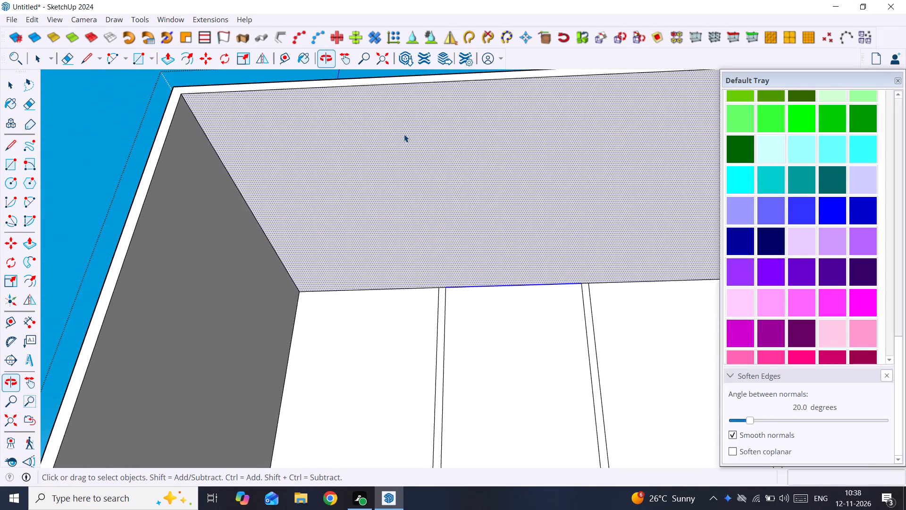
{"action": "left_click", "coordinate": [404, 134]}
{"action": "left_click", "coordinate": [418, 289]}
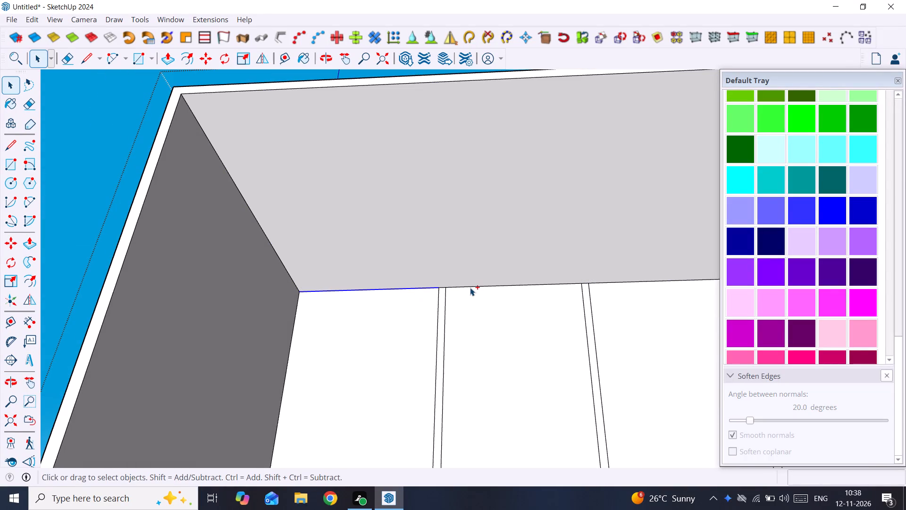
{"action": "left_click", "coordinate": [470, 288], "text": "ctrl"}
{"action": "scroll", "coordinate": [434, 288], "scroll_direction": "up", "scroll_amount": 17, "text": "ctrl"}
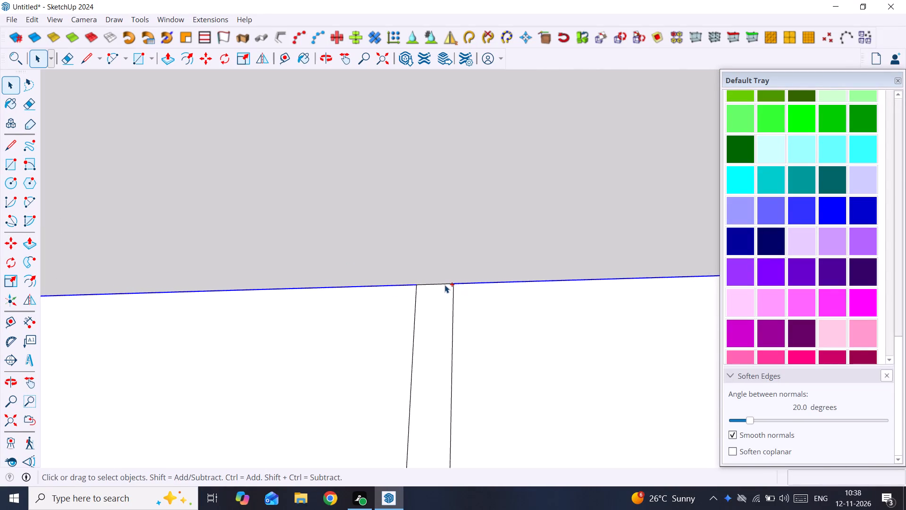
{"action": "left_click", "coordinate": [445, 285], "text": "ctrl"}
{"action": "scroll", "coordinate": [445, 285], "scroll_direction": "down", "scroll_amount": 18, "text": "ctrl"}
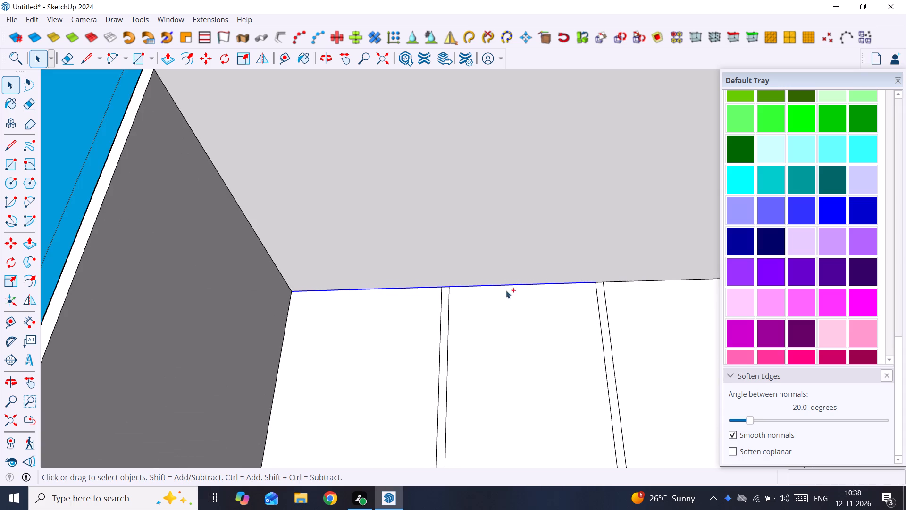
{"action": "middle_click_drag", "start_coordinate": [612, 292], "coordinate": [360, 323], "text": "shift"}
{"action": "scroll", "coordinate": [382, 322], "scroll_direction": "up", "scroll_amount": 8}
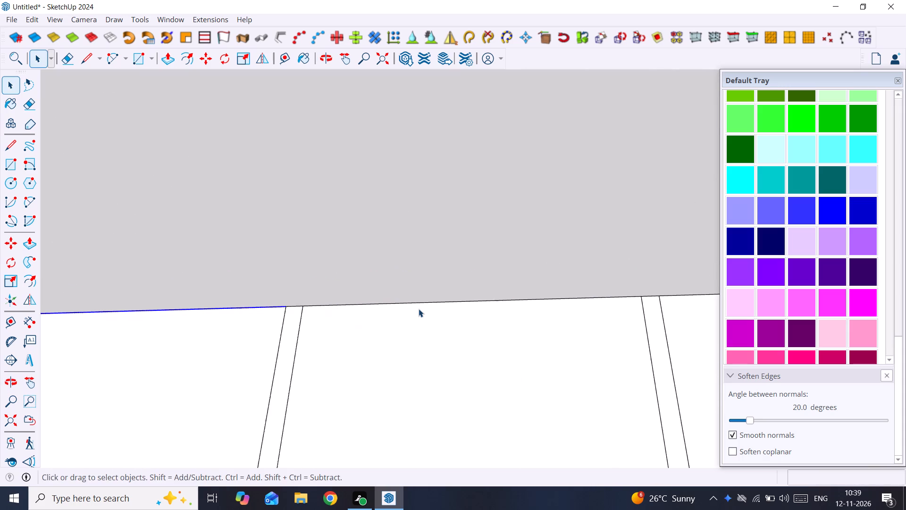
{"action": "left_click", "coordinate": [425, 302], "text": "ctrl"}
{"action": "scroll", "coordinate": [339, 301], "scroll_direction": "up", "scroll_amount": 5, "text": "ctrl"}
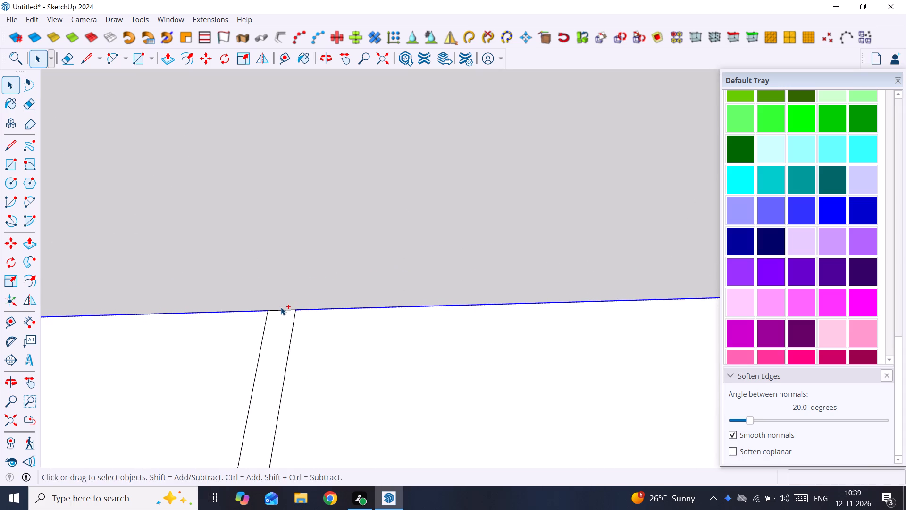
{"action": "left_click", "coordinate": [280, 309], "text": "ctrl"}
{"action": "scroll", "coordinate": [280, 309], "scroll_direction": "down", "scroll_amount": 10, "text": "ctrl"}
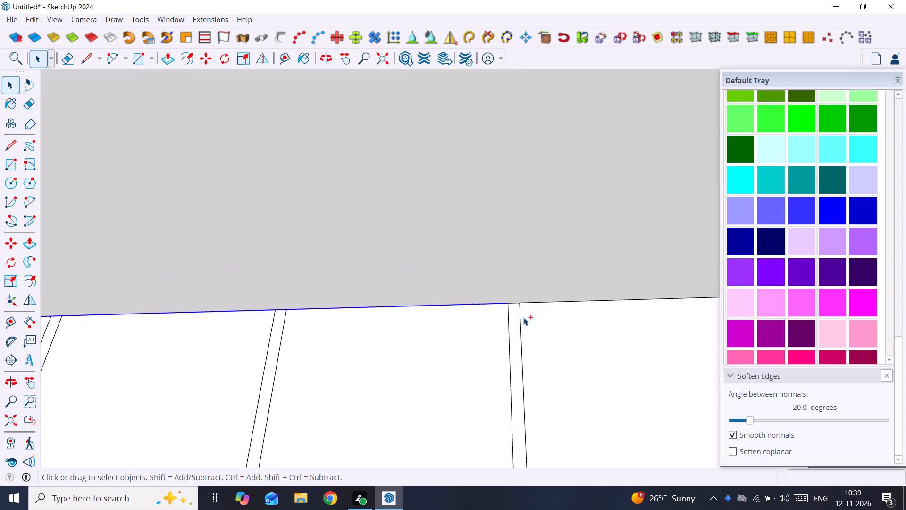
{"action": "scroll", "coordinate": [593, 310], "scroll_direction": "up", "scroll_amount": 7, "text": "ctrl"}
{"action": "left_click", "coordinate": [632, 297], "text": "ctrl"}
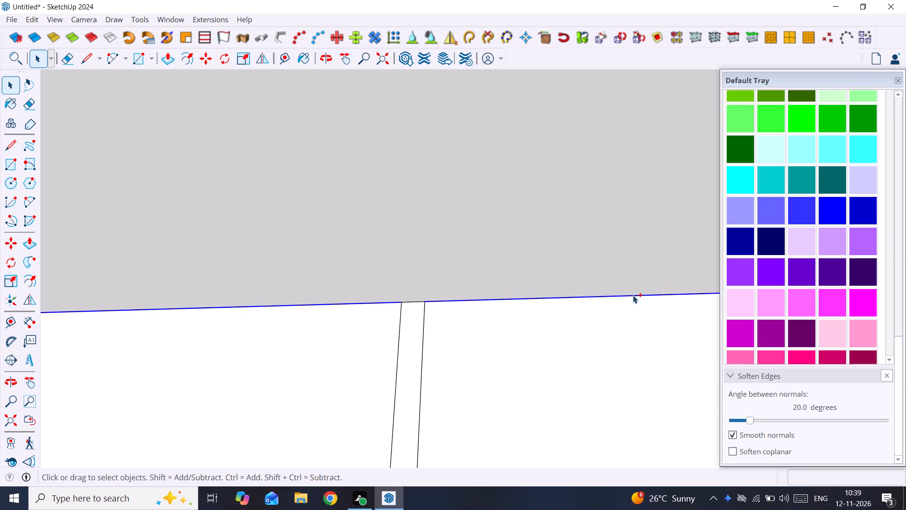
{"action": "left_click", "coordinate": [410, 301], "text": "ctrl"}
{"action": "scroll", "coordinate": [415, 305], "scroll_direction": "down", "scroll_amount": 10}
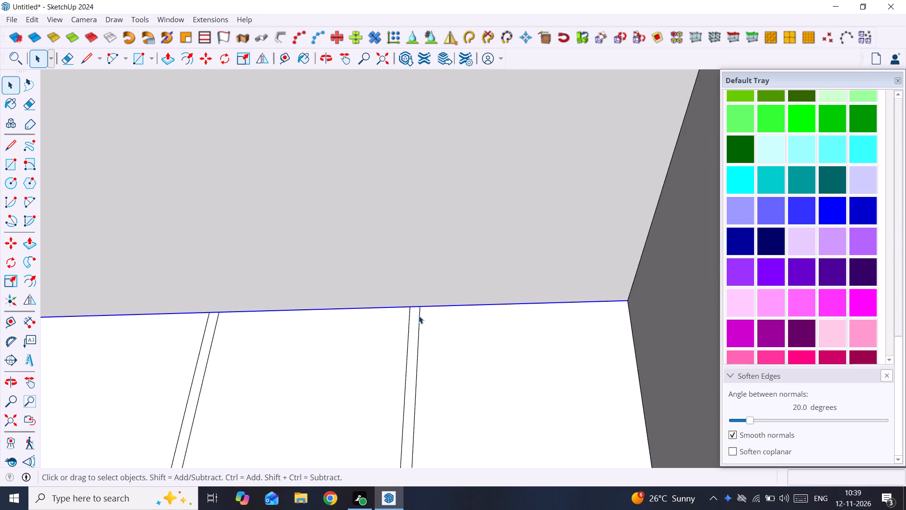
{"action": "scroll", "coordinate": [419, 315], "scroll_direction": "down", "scroll_amount": 8}
{"action": "middle_click_drag", "start_coordinate": [442, 309], "coordinate": [519, 311], "text": "shift"}
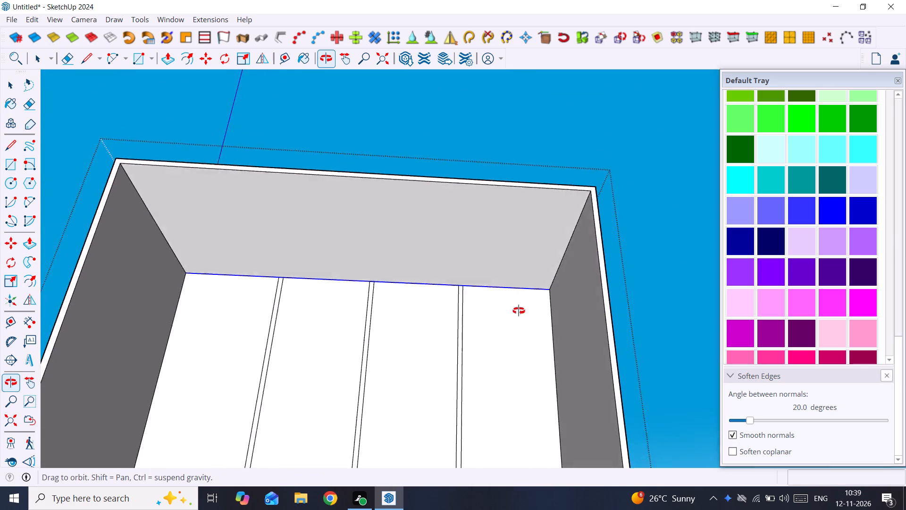
{"action": "middle_click_drag", "start_coordinate": [519, 311], "coordinate": [517, 319], "text": "shift"}
{"action": "key", "text": "m"}
{"action": "scroll", "coordinate": [553, 283], "scroll_direction": "up", "scroll_amount": 3}
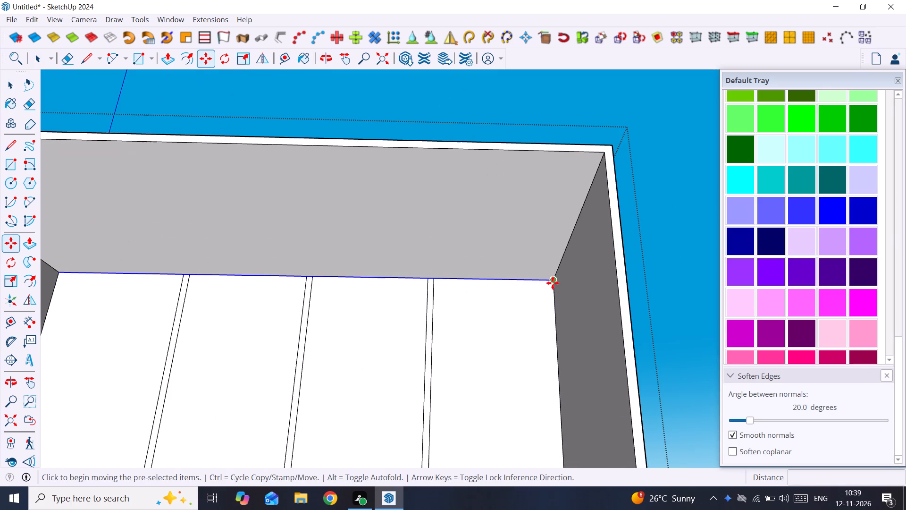
{"action": "left_click", "coordinate": [553, 282]}
{"action": "scroll", "coordinate": [554, 263], "scroll_direction": "down", "scroll_amount": 3}
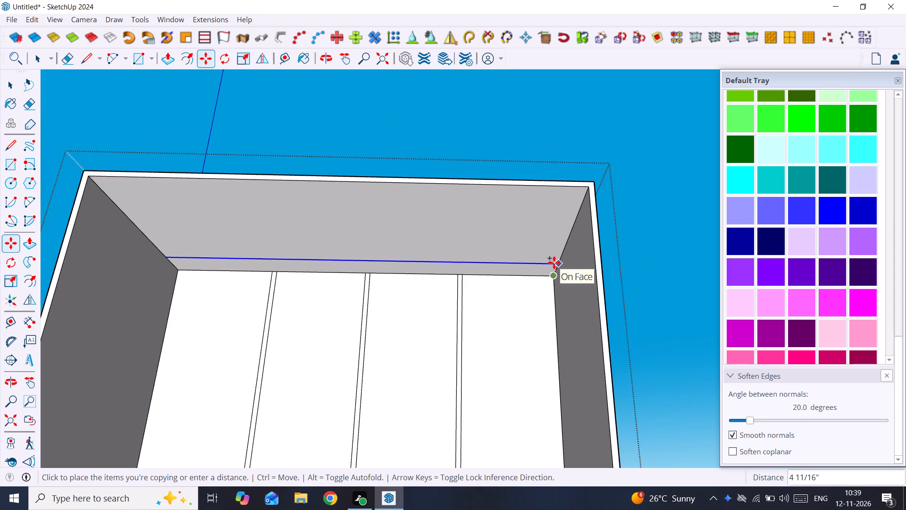
{"action": "middle_click_drag", "start_coordinate": [554, 261], "coordinate": [539, 143]}
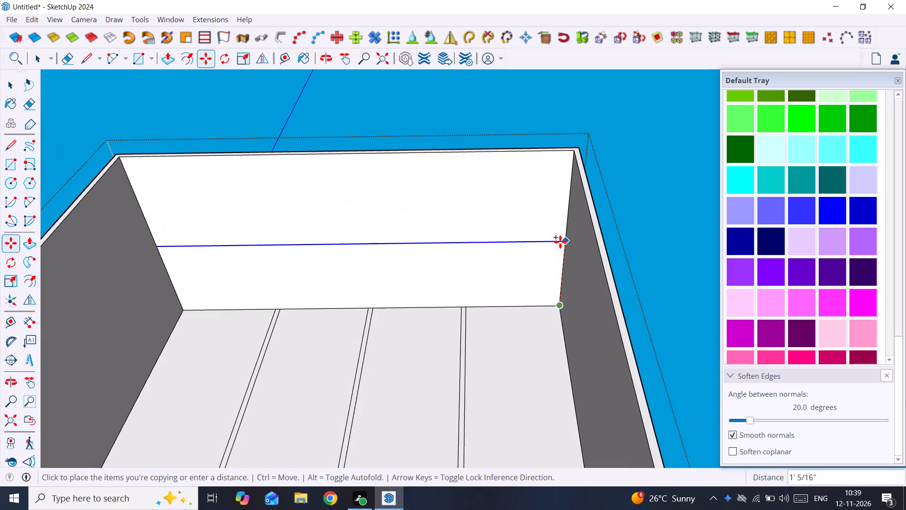
{"action": "key", "text": "Up"}
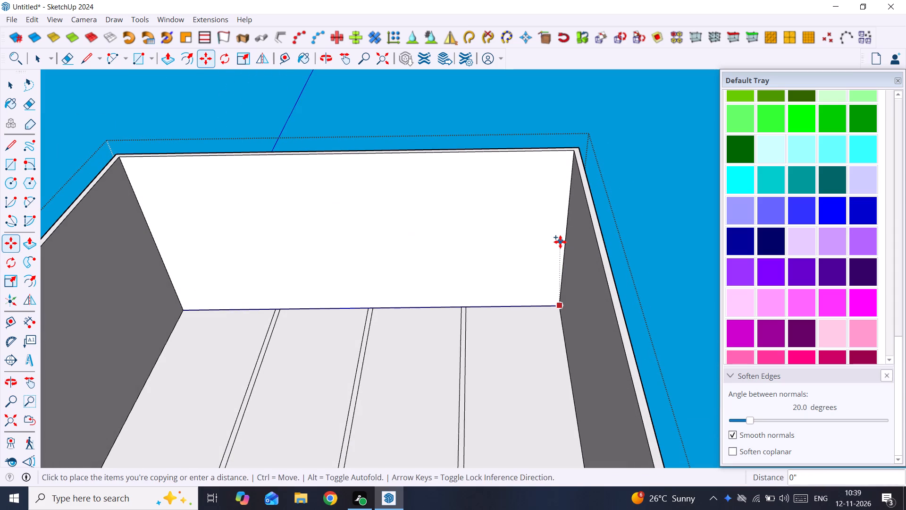
{"action": "key", "text": "Left"}
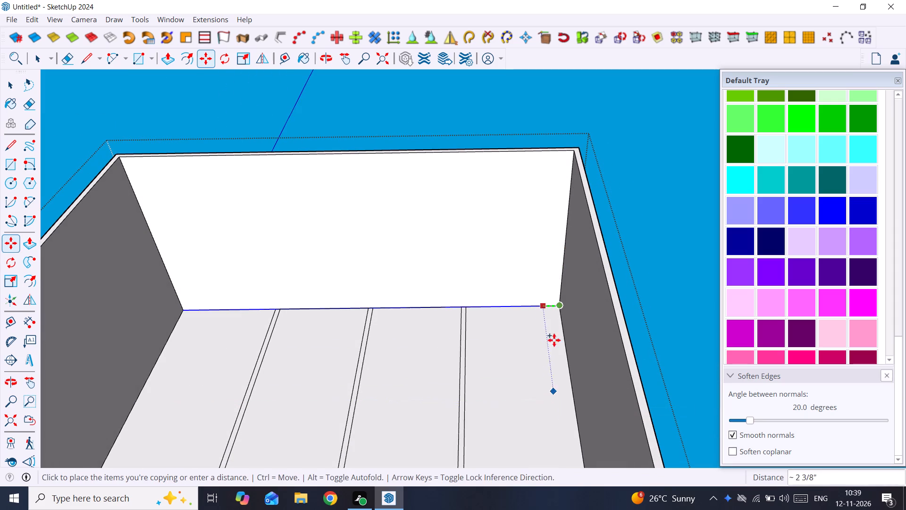
{"action": "key", "text": "Right"}
{"action": "left_click_drag", "start_coordinate": [546, 247], "coordinate": [546, 241]}
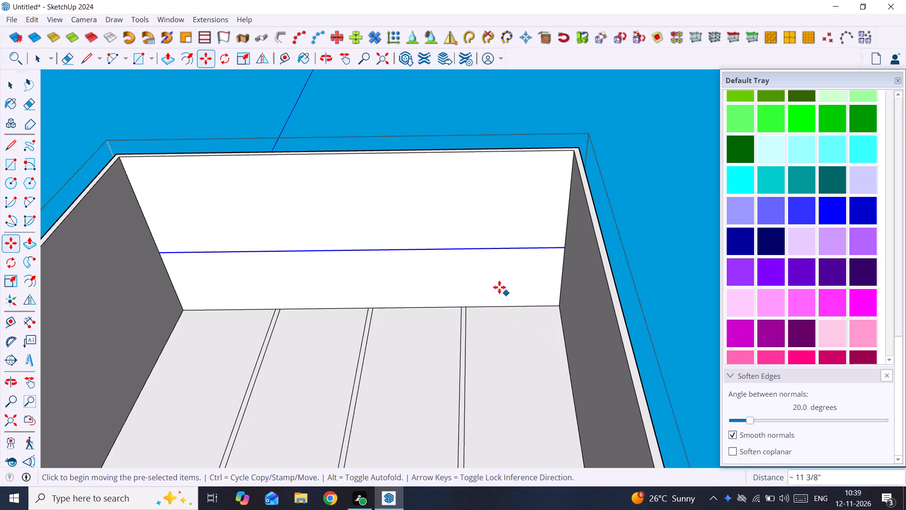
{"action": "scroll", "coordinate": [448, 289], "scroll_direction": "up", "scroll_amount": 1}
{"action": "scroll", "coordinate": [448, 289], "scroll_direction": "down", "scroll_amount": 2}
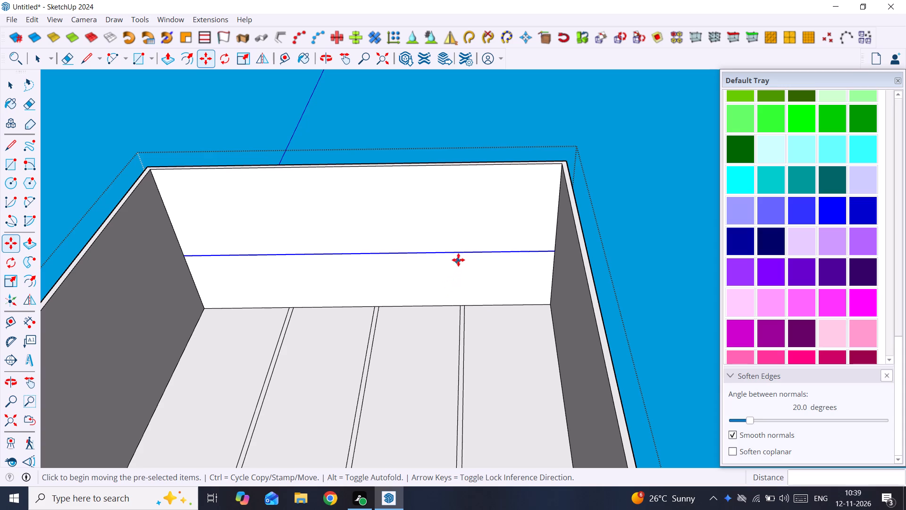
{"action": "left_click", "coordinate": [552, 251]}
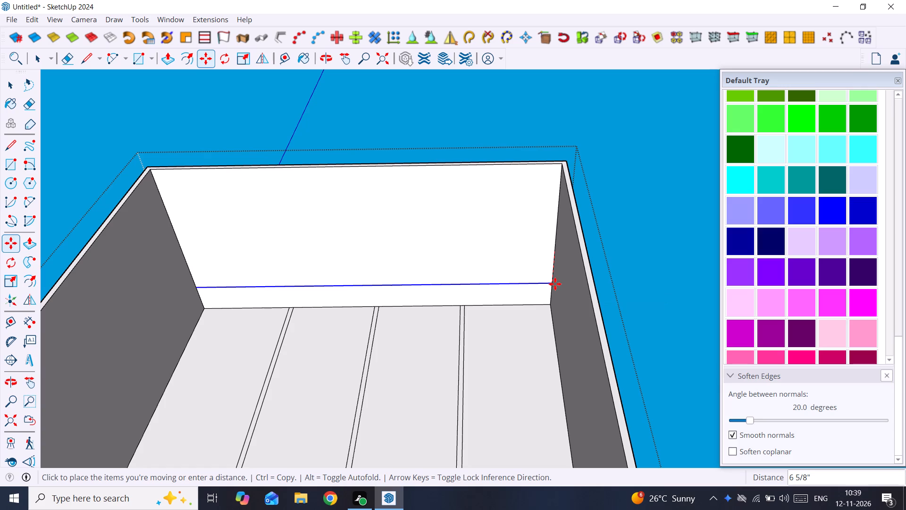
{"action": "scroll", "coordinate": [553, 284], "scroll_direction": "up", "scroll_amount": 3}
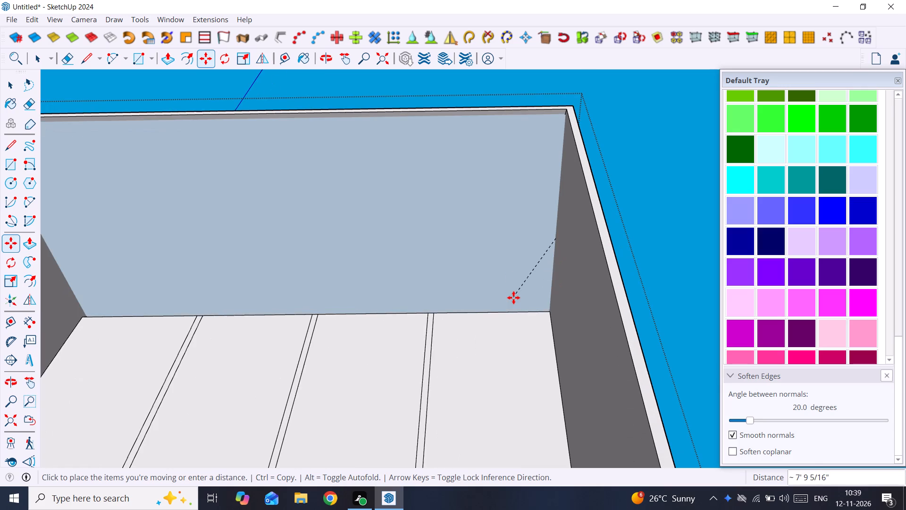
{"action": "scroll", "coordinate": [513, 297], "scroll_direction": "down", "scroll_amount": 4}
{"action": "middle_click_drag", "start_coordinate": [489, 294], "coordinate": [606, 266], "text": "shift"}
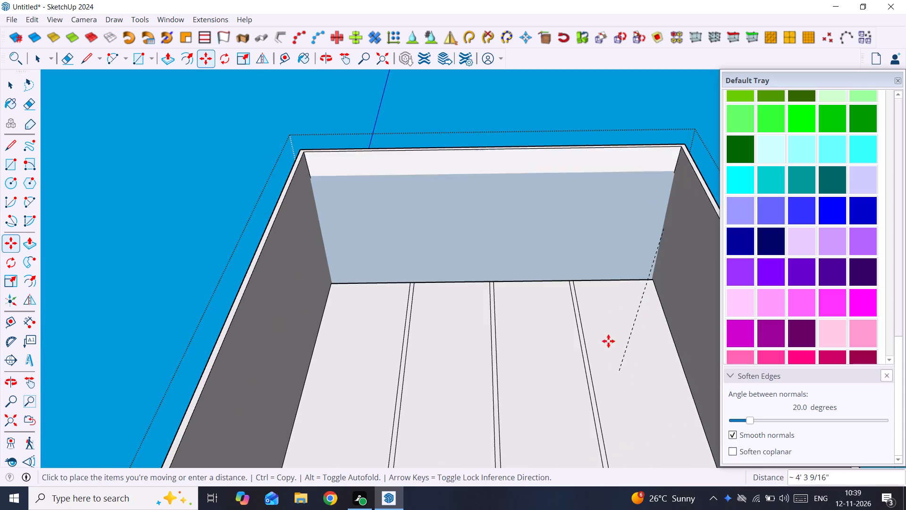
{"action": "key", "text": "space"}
Weld the segments of the copied line on the top panel's underside into a single edge.
{"action": "scroll", "coordinate": [595, 252], "scroll_direction": "up", "scroll_amount": 3}
{"action": "middle_click_drag", "start_coordinate": [594, 252], "coordinate": [521, 248]}
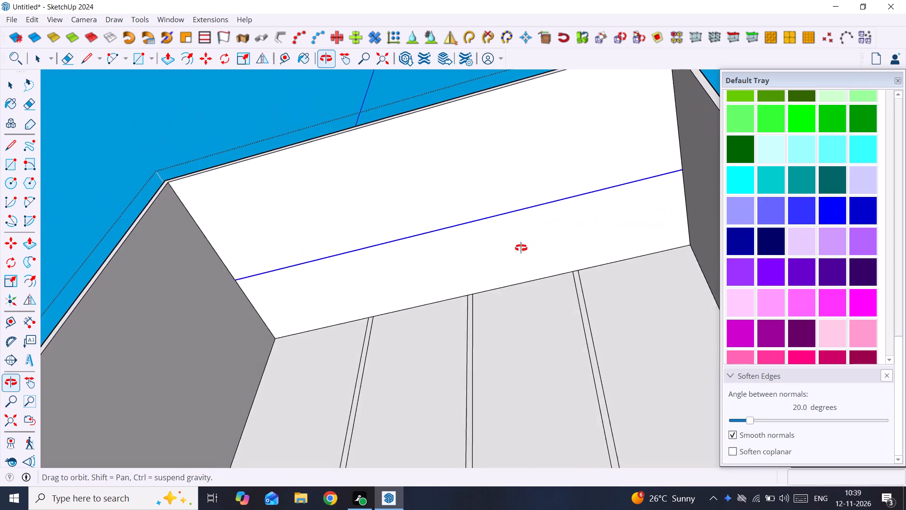
{"action": "middle_click_drag", "start_coordinate": [521, 248], "coordinate": [624, 239]}
{"action": "key", "text": "t"}
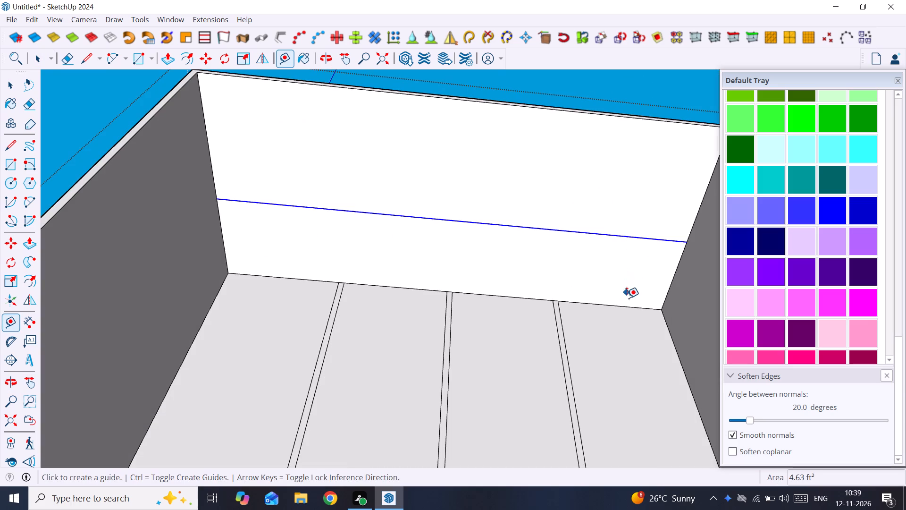
{"action": "key", "text": "space"}
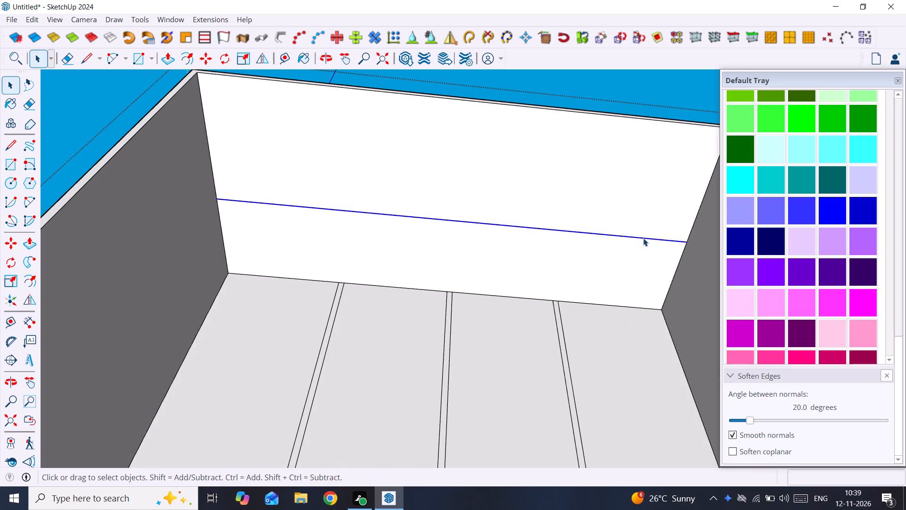
{"action": "right_click", "coordinate": [643, 238]}
{"action": "left_click", "coordinate": [693, 376]}
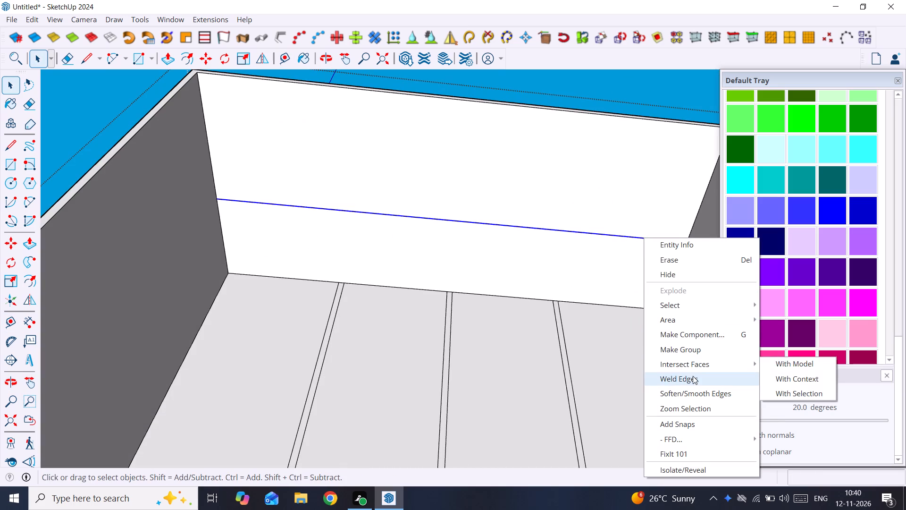
{"action": "left_click", "coordinate": [680, 243]}
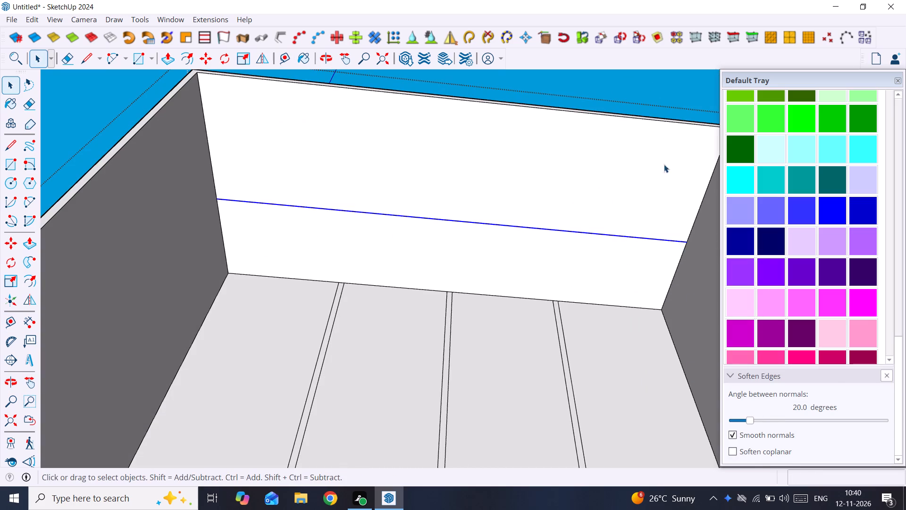
{"action": "left_click", "coordinate": [671, 99]}
{"action": "double_click", "coordinate": [663, 201]}
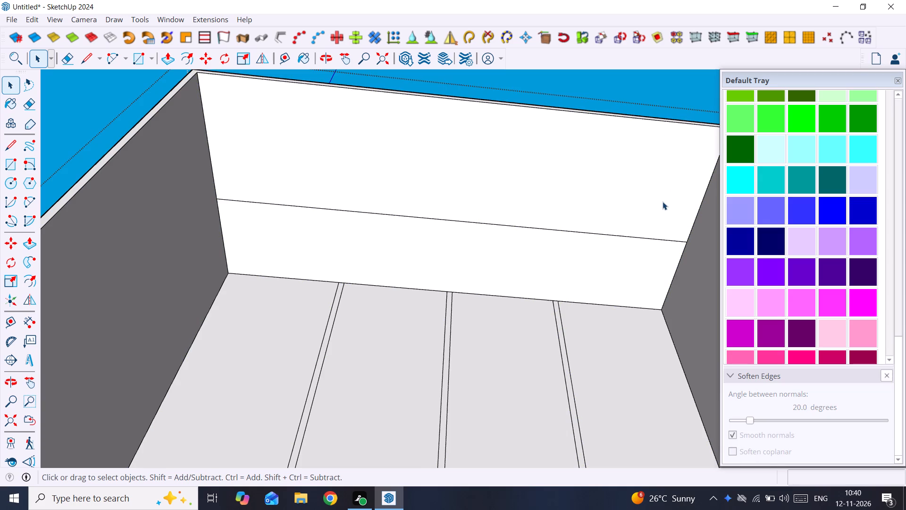
{"action": "left_click", "coordinate": [671, 240]}
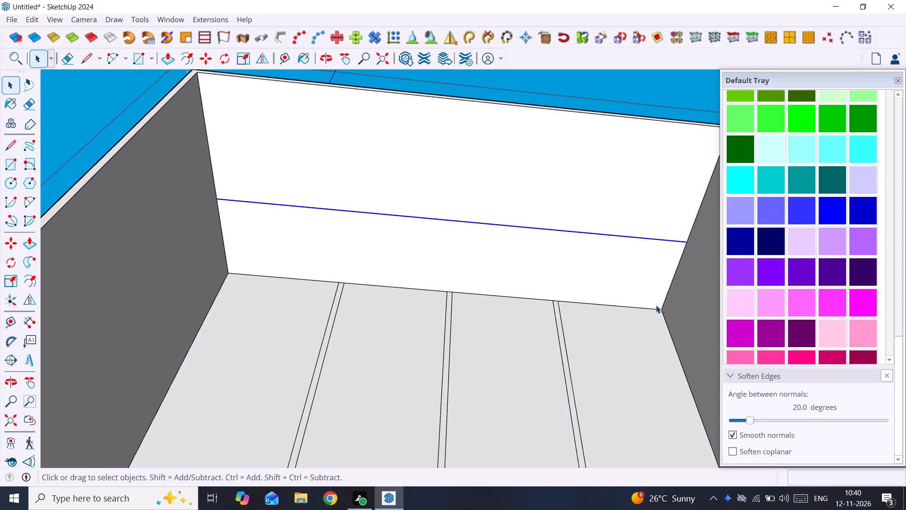
Place a guide line on the top panel's underside, 18 mm forward of the back panel's top edge.
{"action": "key", "text": "t"}
{"action": "left_click", "coordinate": [630, 306]}
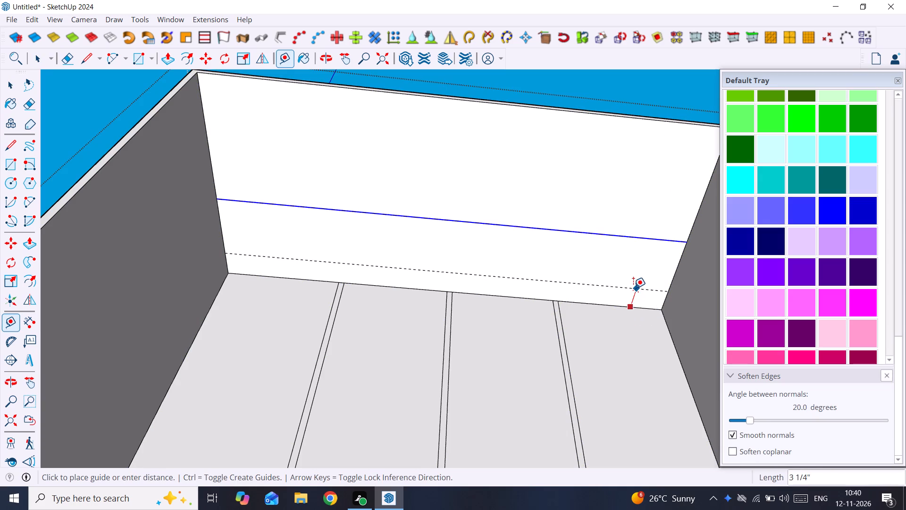
{"action": "type", "text": "18mm"}
{"action": "key", "text": "Return"}
{"action": "key", "text": "space"}
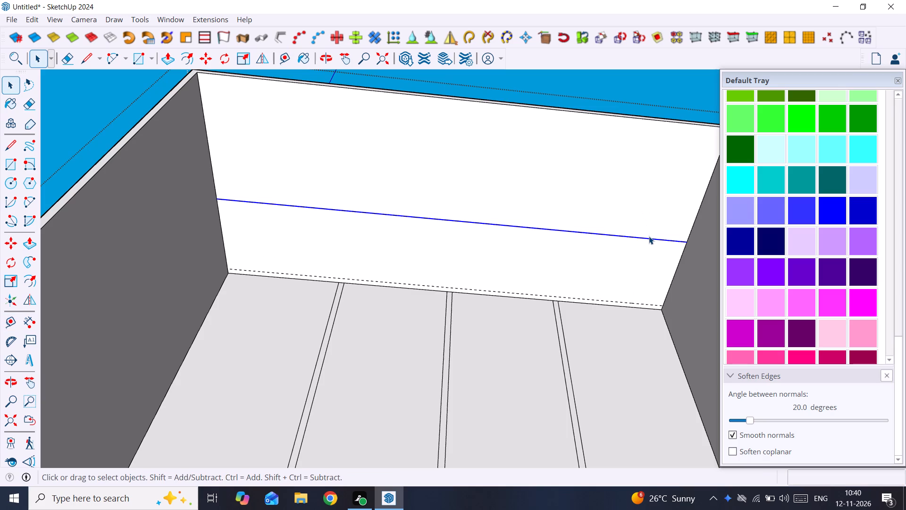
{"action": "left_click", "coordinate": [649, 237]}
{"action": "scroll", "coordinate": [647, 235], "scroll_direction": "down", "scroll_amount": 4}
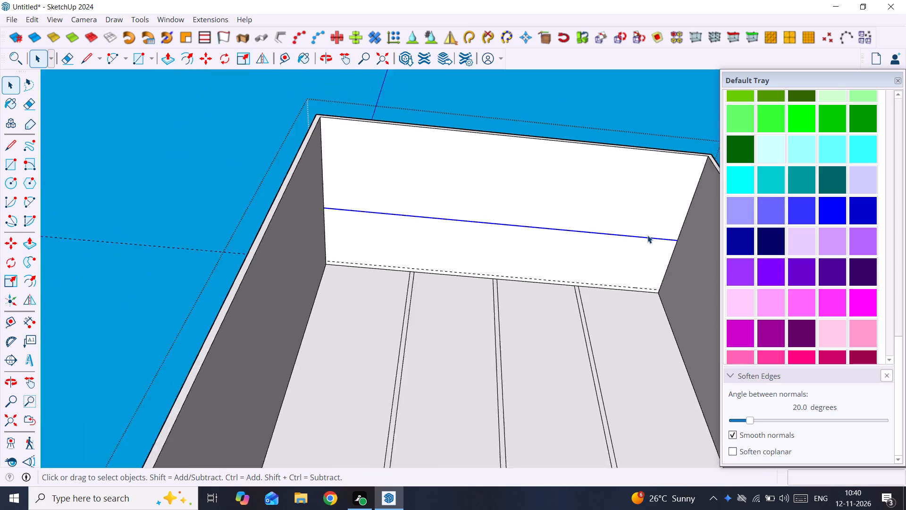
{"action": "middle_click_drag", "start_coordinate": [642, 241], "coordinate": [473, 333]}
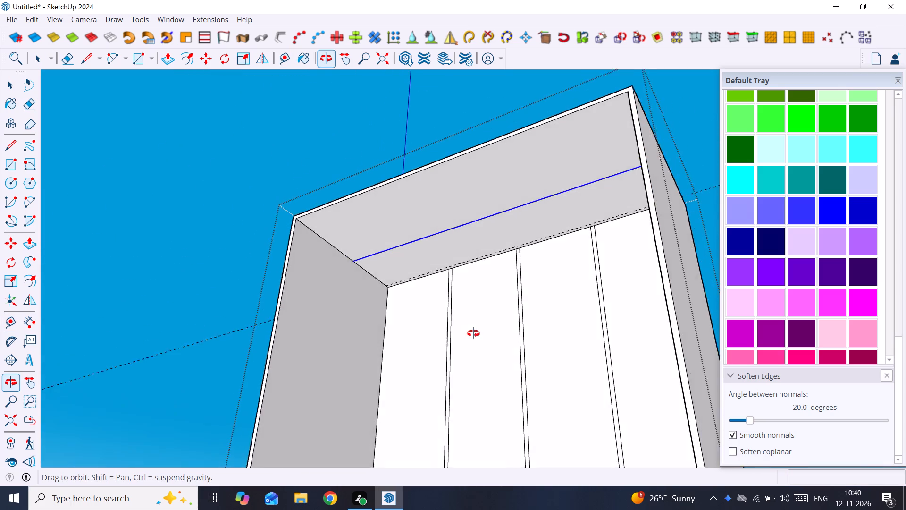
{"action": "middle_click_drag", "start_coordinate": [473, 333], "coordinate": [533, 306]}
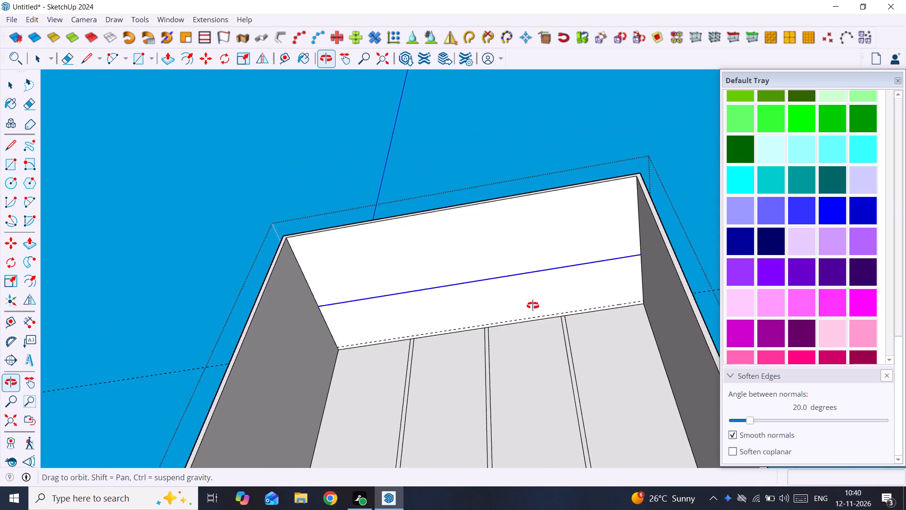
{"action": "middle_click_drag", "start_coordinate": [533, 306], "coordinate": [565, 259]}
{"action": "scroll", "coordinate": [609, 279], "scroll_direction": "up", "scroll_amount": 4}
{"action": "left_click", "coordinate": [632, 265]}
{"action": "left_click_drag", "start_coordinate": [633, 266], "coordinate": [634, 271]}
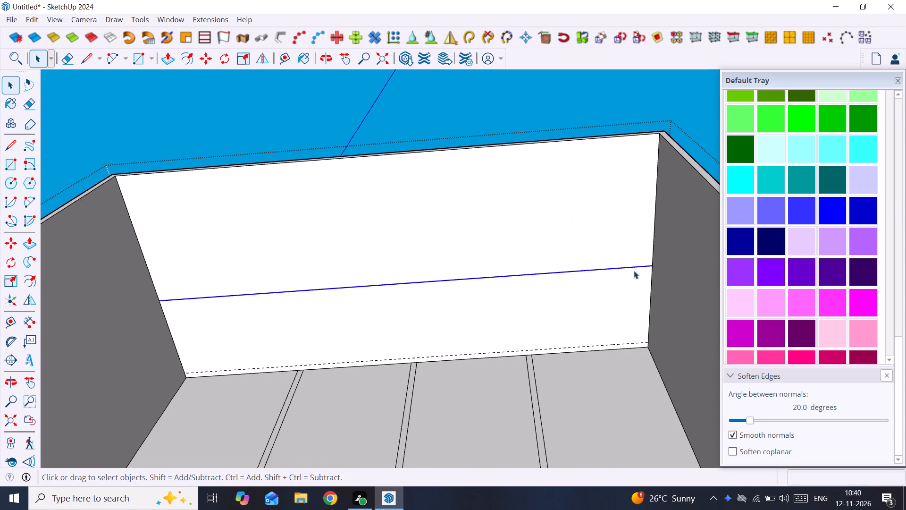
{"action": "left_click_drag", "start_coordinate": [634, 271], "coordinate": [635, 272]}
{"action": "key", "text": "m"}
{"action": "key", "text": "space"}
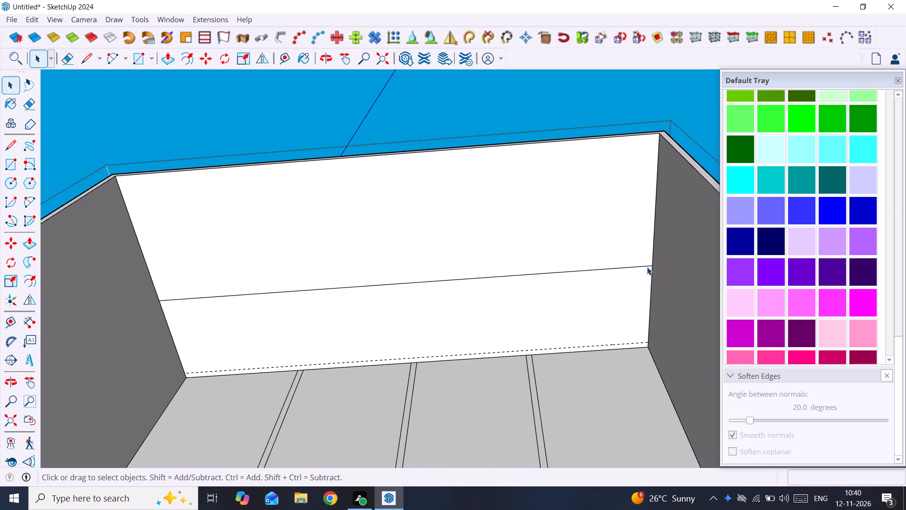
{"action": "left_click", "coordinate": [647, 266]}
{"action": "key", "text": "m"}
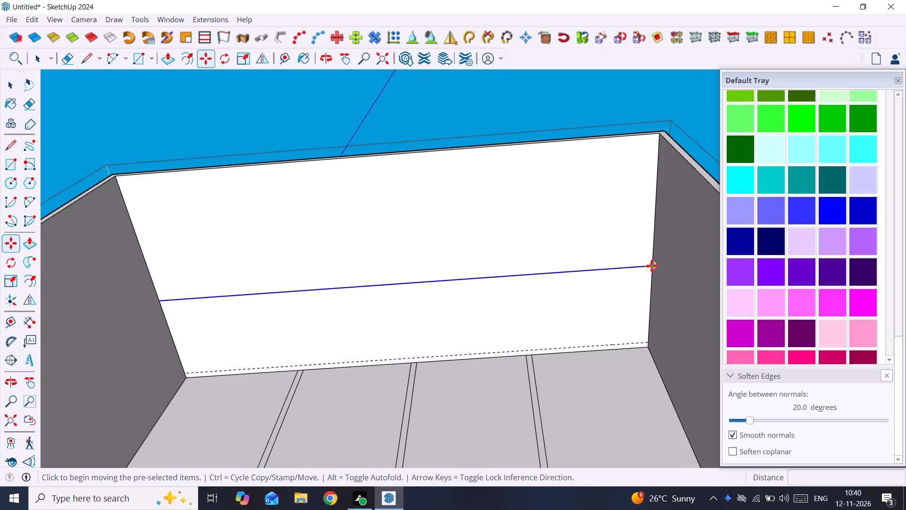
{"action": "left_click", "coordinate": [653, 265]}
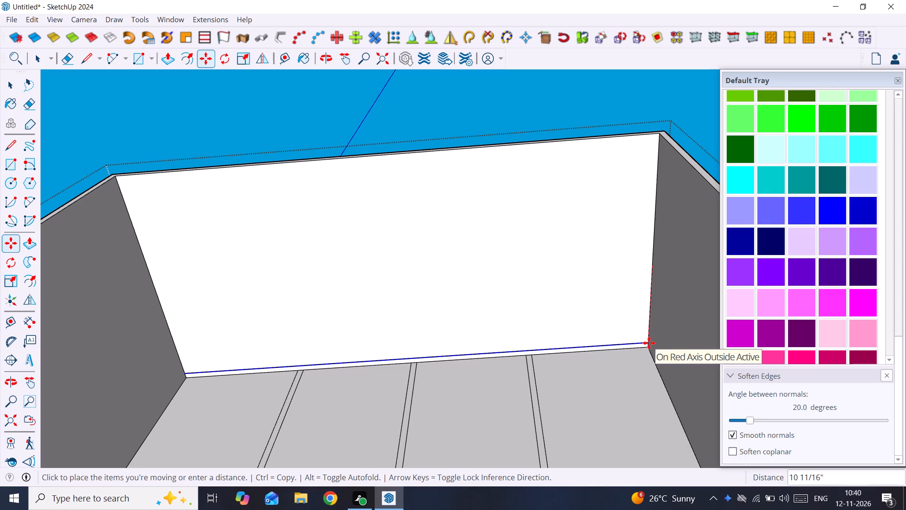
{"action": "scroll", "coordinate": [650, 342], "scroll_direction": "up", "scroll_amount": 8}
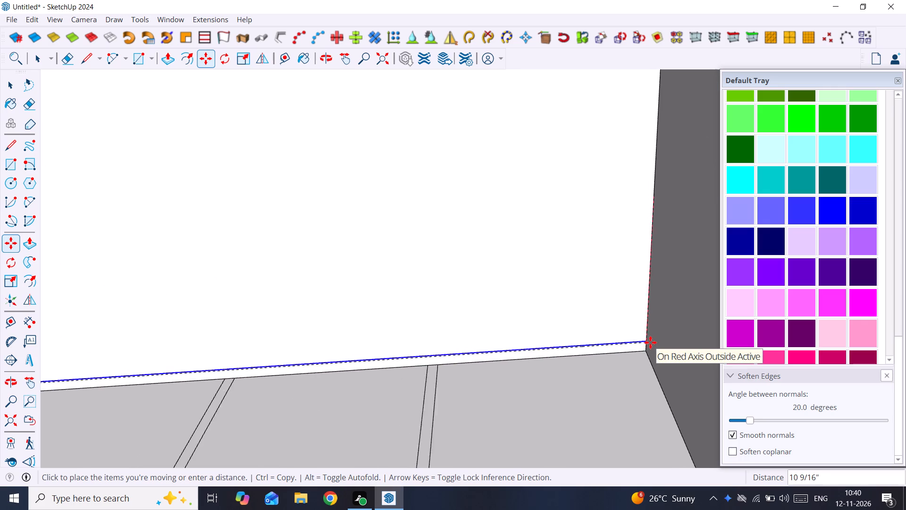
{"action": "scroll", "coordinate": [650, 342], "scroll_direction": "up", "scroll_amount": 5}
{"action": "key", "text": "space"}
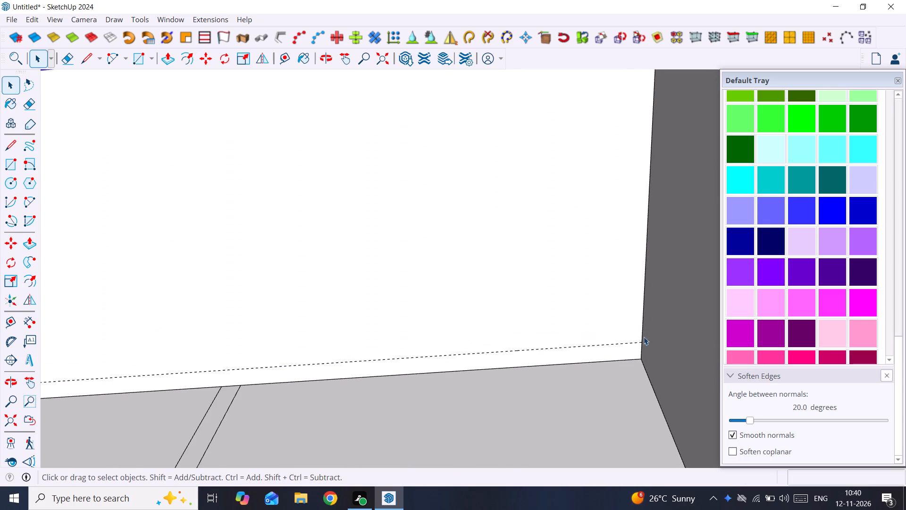
Copy the welded line on the top panel's underside back onto the 18 mm guide line.
{"action": "scroll", "coordinate": [645, 346], "scroll_direction": "down", "scroll_amount": 9}
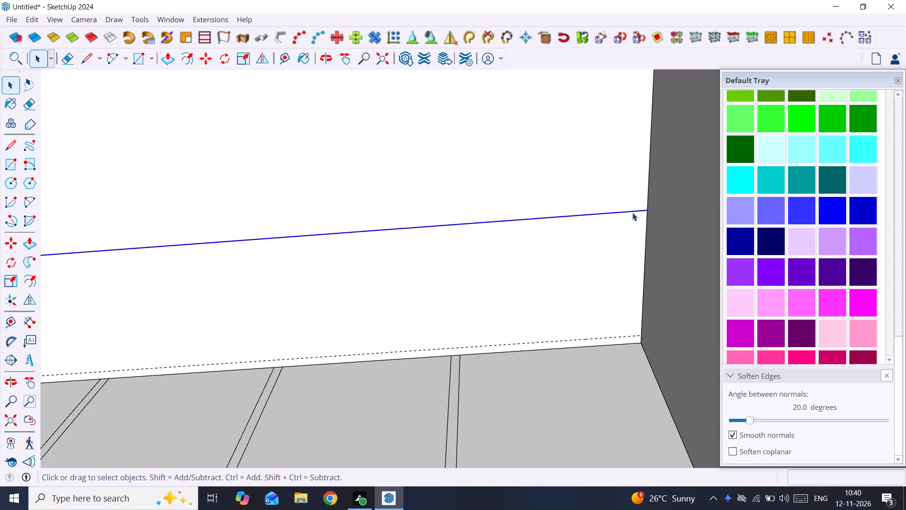
{"action": "key", "text": "m"}
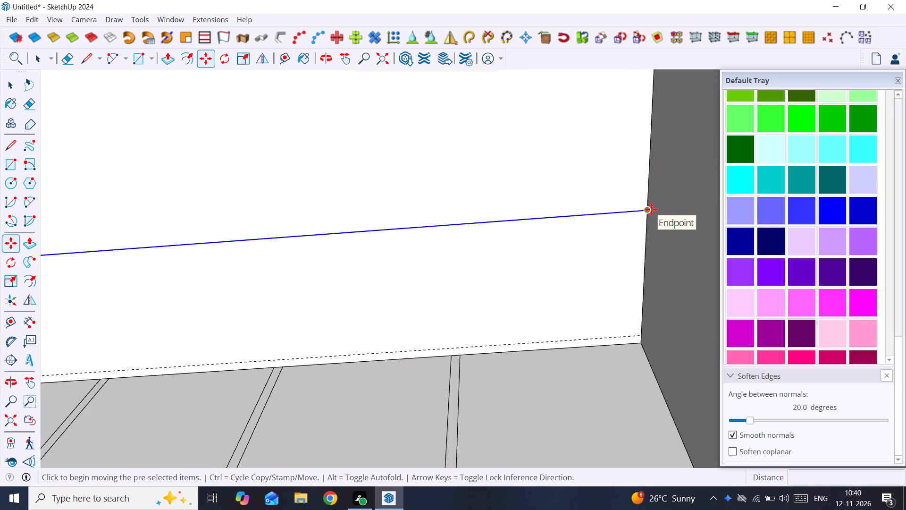
{"action": "left_click", "coordinate": [647, 210]}
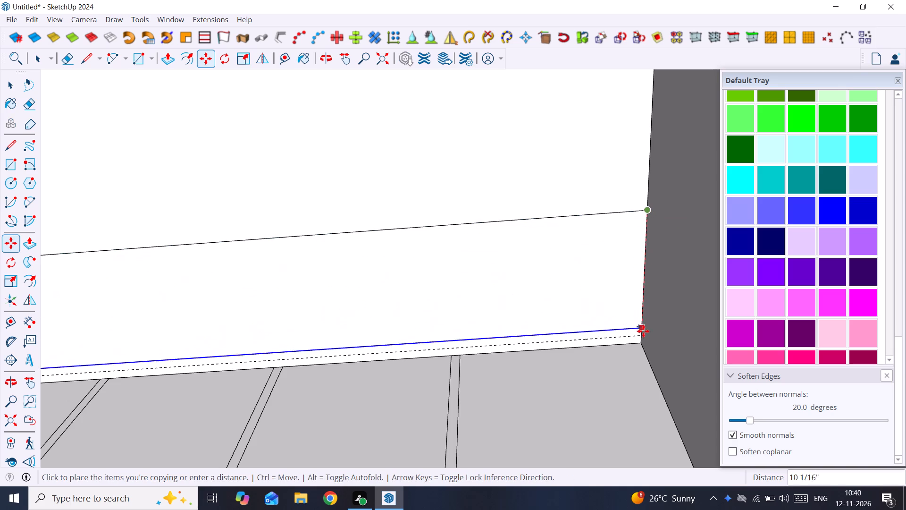
{"action": "left_click", "coordinate": [641, 335]}
{"action": "key", "text": "space"}
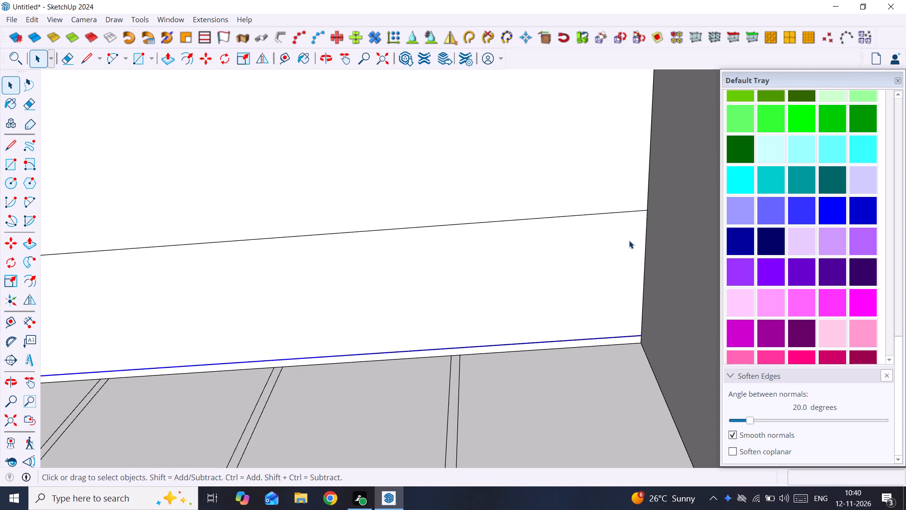
Delete the original welded line farther forward on the top panel's underside.
{"action": "left_click", "coordinate": [626, 212]}
{"action": "key", "text": "Delete"}
Examine the 18 mm strip between the new line and the back panel's top edge from several angles.
{"action": "scroll", "coordinate": [628, 212], "scroll_direction": "down", "scroll_amount": 3}
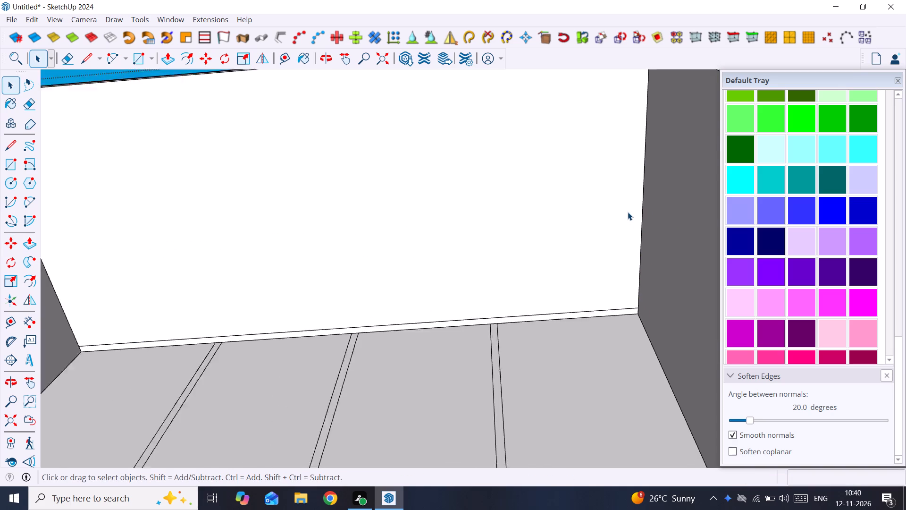
{"action": "scroll", "coordinate": [628, 212], "scroll_direction": "down", "scroll_amount": 8}
{"action": "scroll", "coordinate": [511, 225], "scroll_direction": "down", "scroll_amount": 3}
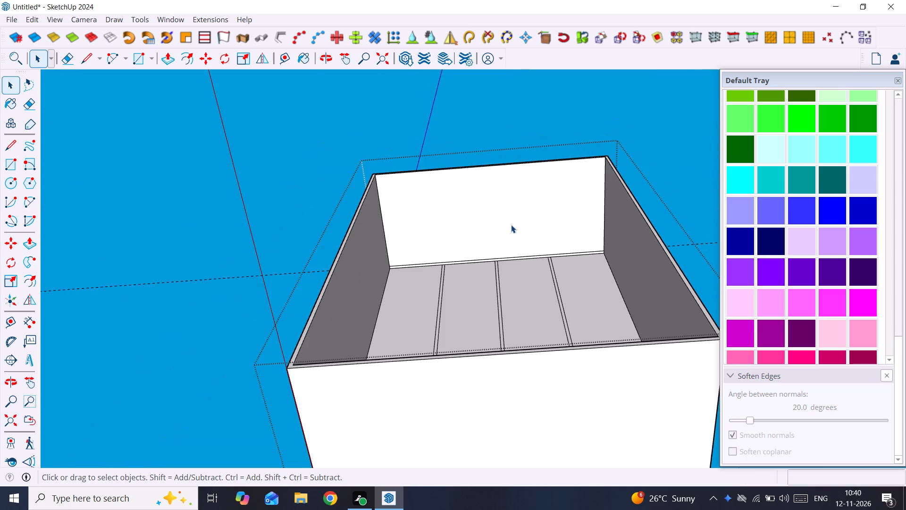
{"action": "middle_click_drag", "start_coordinate": [511, 225], "coordinate": [462, 313]}
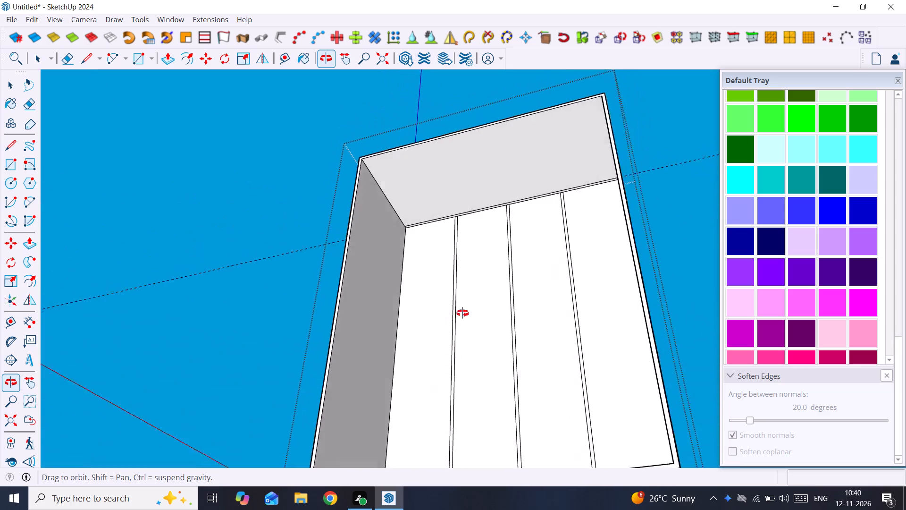
{"action": "middle_click_drag", "start_coordinate": [462, 313], "coordinate": [494, 252]}
{"action": "scroll", "coordinate": [499, 243], "scroll_direction": "up", "scroll_amount": 3}
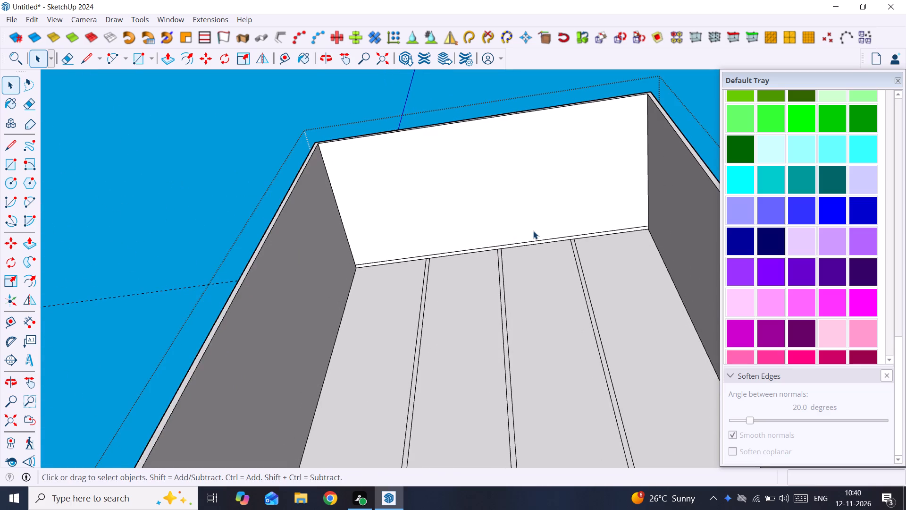
{"action": "middle_click_drag", "start_coordinate": [529, 230], "coordinate": [357, 303]}
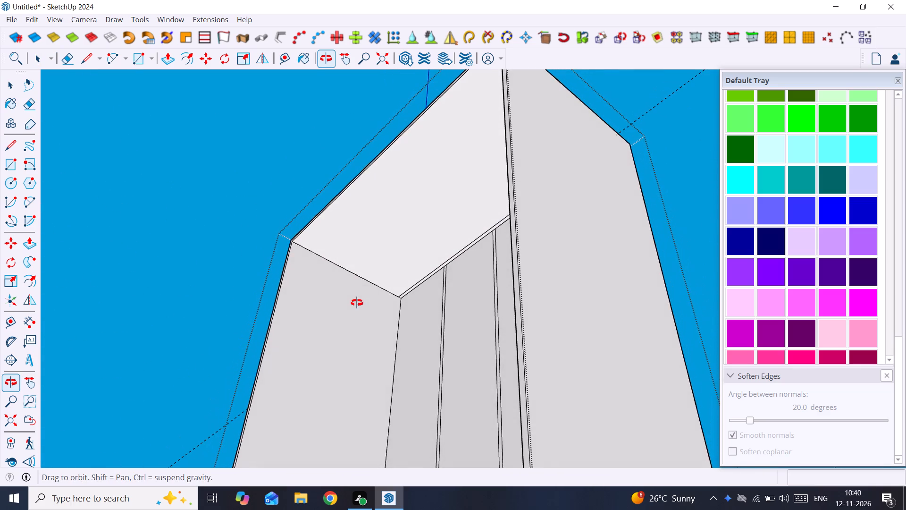
{"action": "middle_click_drag", "start_coordinate": [357, 303], "coordinate": [377, 306]}
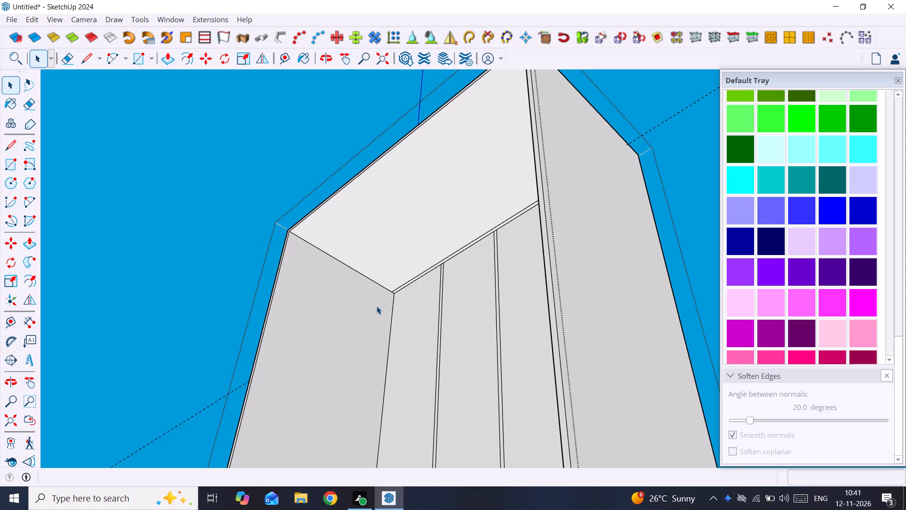
{"action": "scroll", "coordinate": [377, 306], "scroll_direction": "down", "scroll_amount": 1}
{"action": "middle_click_drag", "start_coordinate": [378, 306], "coordinate": [591, 373]}
{"action": "scroll", "coordinate": [551, 245], "scroll_direction": "up", "scroll_amount": 4}
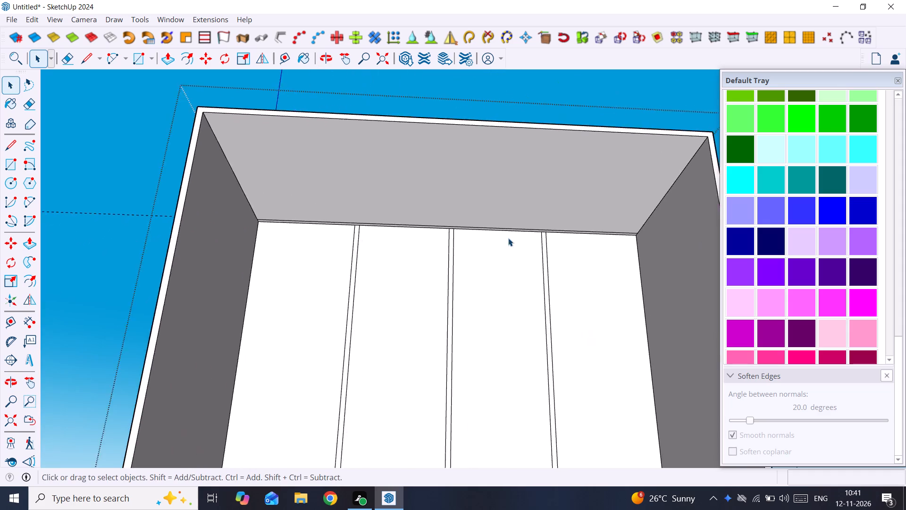
{"action": "scroll", "coordinate": [508, 238], "scroll_direction": "up", "scroll_amount": 3}
{"action": "scroll", "coordinate": [425, 242], "scroll_direction": "up", "scroll_amount": 3}
{"action": "middle_click_drag", "start_coordinate": [423, 240], "coordinate": [410, 106]}
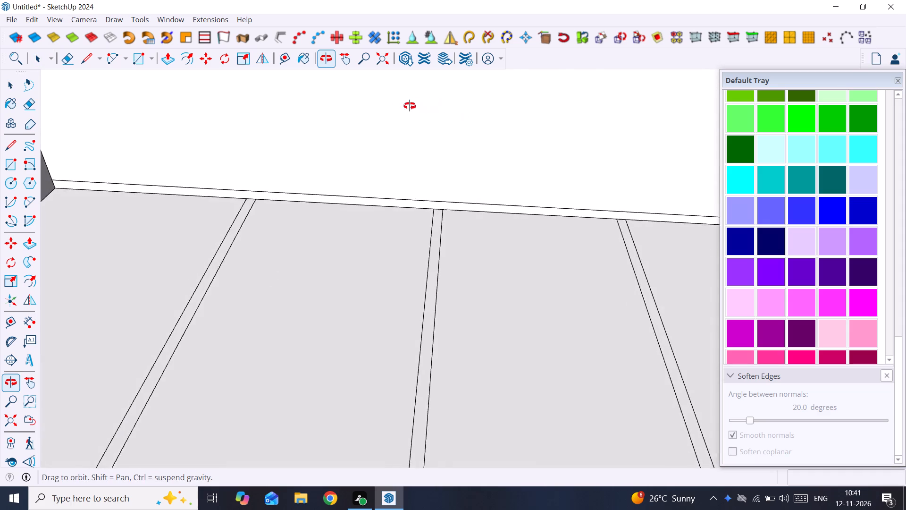
{"action": "middle_click_drag", "start_coordinate": [410, 106], "coordinate": [393, 106]}
{"action": "scroll", "coordinate": [396, 108], "scroll_direction": "down", "scroll_amount": 7}
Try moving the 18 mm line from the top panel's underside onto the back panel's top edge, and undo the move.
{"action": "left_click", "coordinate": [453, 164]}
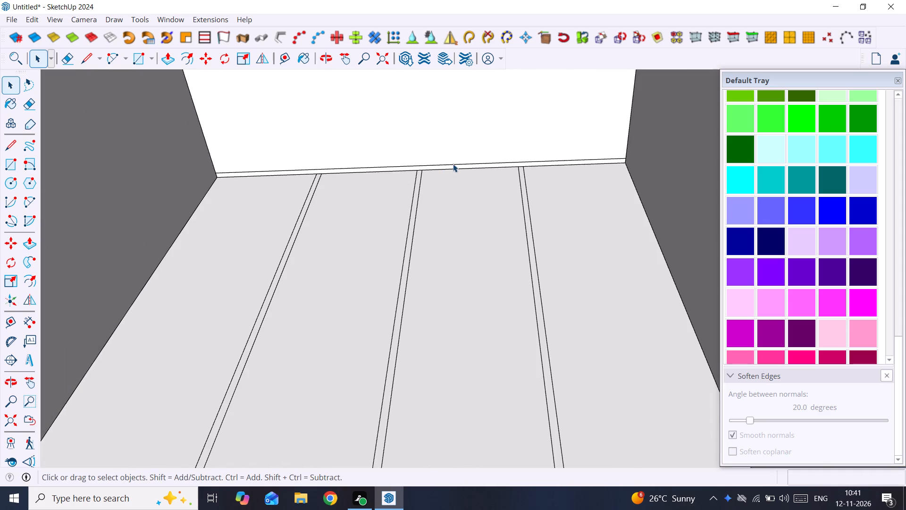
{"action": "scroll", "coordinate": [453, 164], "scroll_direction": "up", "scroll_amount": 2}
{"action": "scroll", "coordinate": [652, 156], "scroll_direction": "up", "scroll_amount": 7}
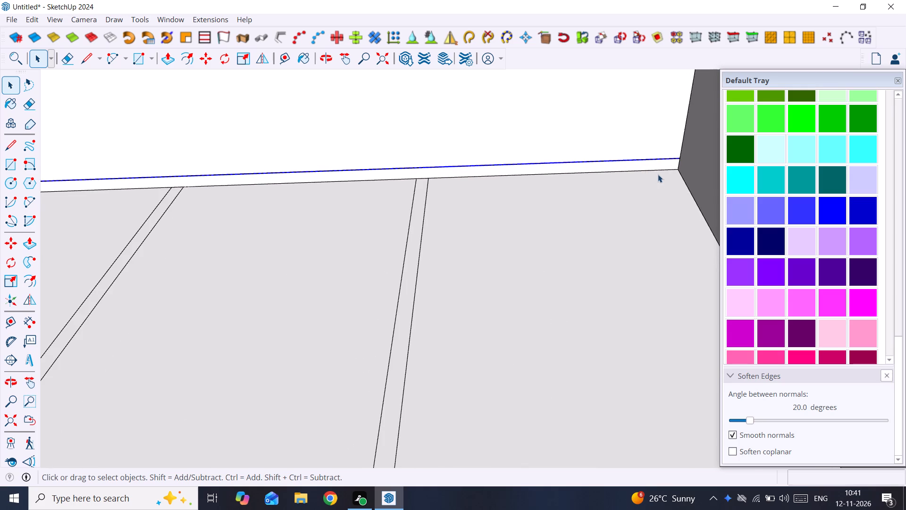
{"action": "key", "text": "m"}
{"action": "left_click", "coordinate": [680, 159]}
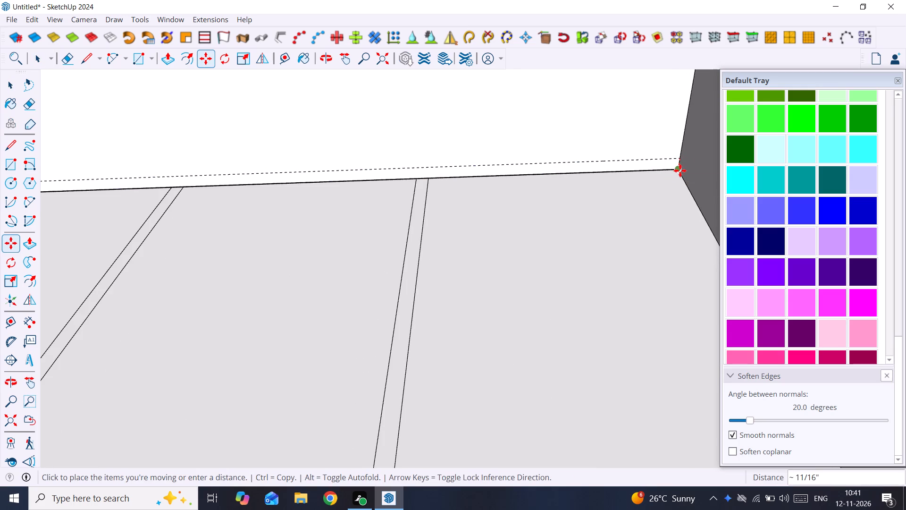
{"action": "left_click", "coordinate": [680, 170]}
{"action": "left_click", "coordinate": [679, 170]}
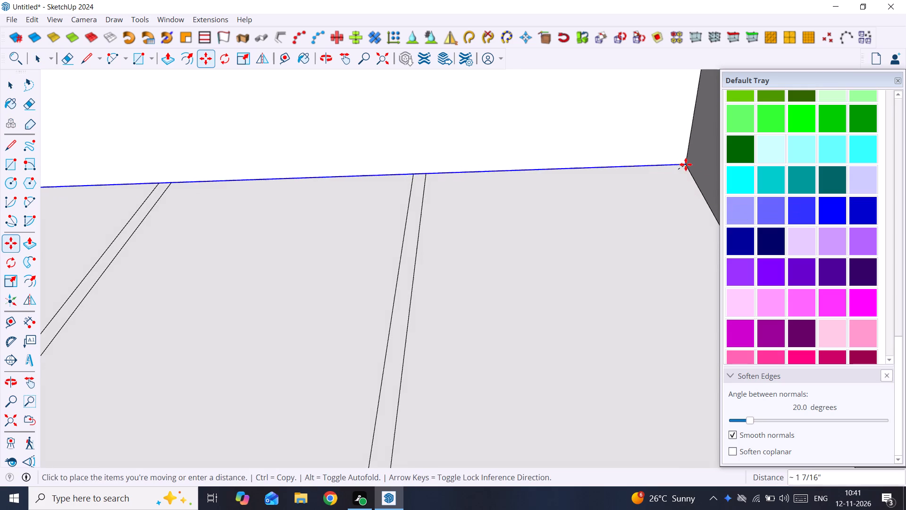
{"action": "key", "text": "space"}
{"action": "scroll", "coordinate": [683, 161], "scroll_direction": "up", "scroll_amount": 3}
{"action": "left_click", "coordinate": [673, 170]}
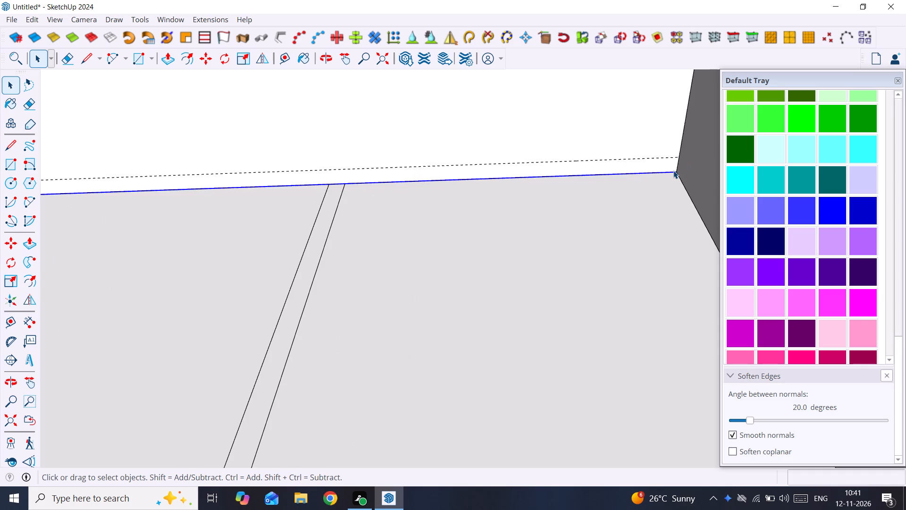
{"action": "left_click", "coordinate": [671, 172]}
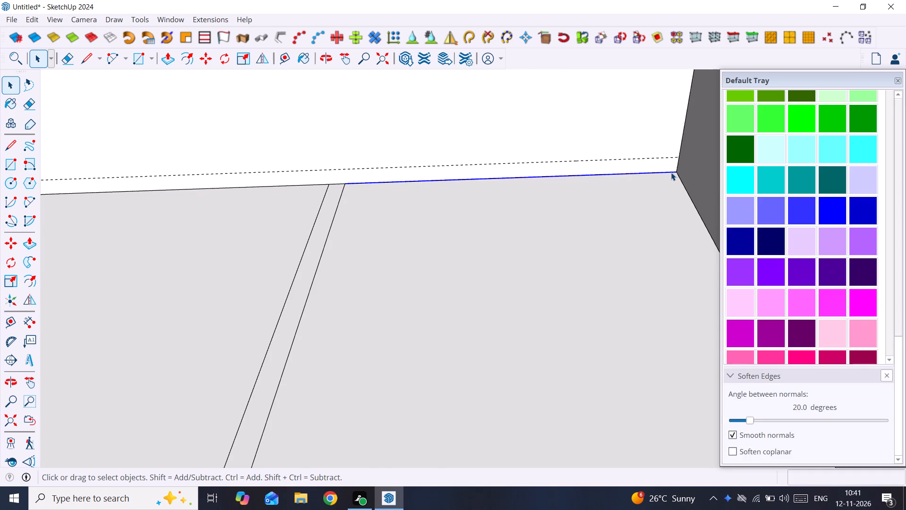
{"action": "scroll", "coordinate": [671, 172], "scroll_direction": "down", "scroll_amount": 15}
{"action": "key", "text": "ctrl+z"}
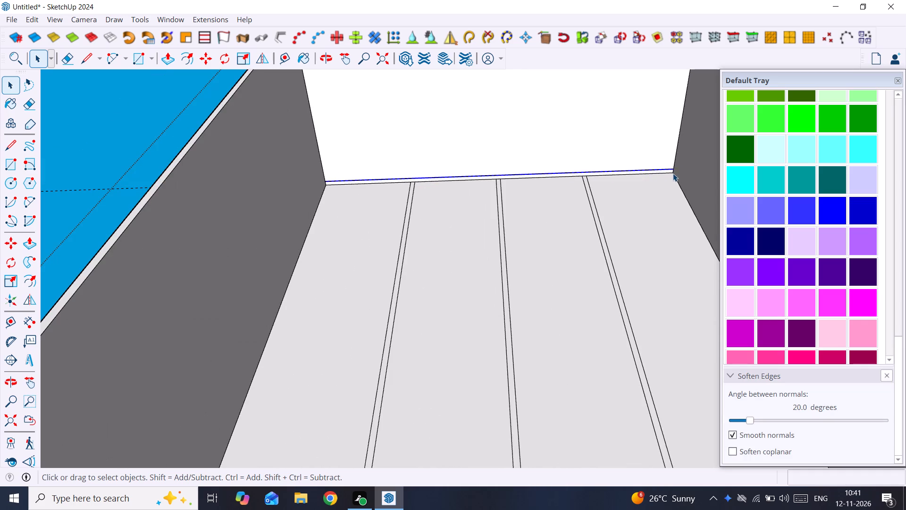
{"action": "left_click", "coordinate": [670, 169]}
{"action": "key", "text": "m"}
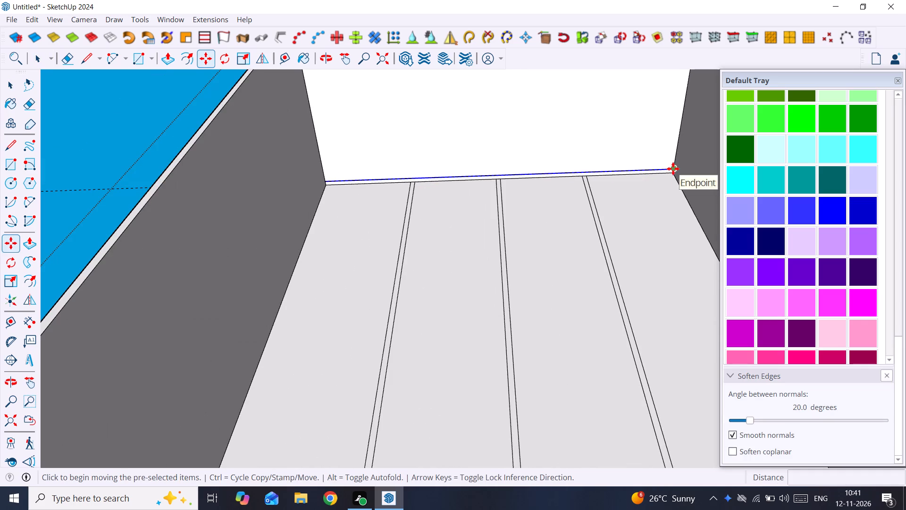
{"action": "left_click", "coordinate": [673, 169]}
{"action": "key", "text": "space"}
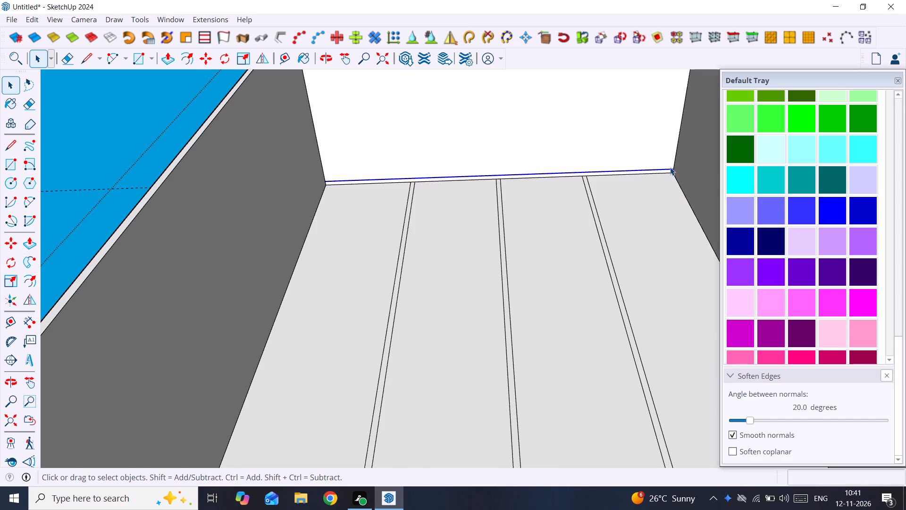
Copy the 18 mm line from the top panel's underside onto the back panel, about 1 1/16" away, just below its top edge.
{"action": "key", "text": "m"}
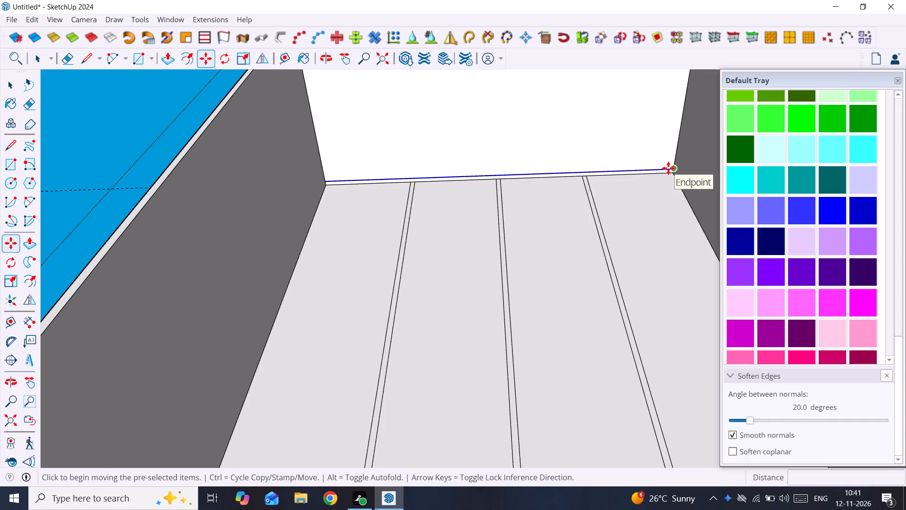
{"action": "left_click", "coordinate": [669, 168]}
{"action": "middle_click_drag", "start_coordinate": [676, 196], "coordinate": [637, 238]}
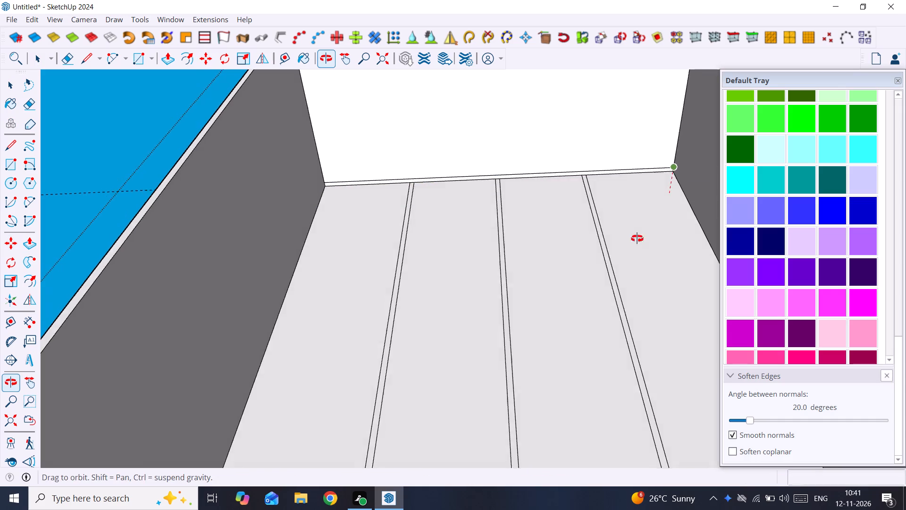
{"action": "middle_click_drag", "start_coordinate": [637, 238], "coordinate": [570, 312]}
{"action": "scroll", "coordinate": [598, 239], "scroll_direction": "up", "scroll_amount": 4}
{"action": "scroll", "coordinate": [616, 201], "scroll_direction": "up", "scroll_amount": 4}
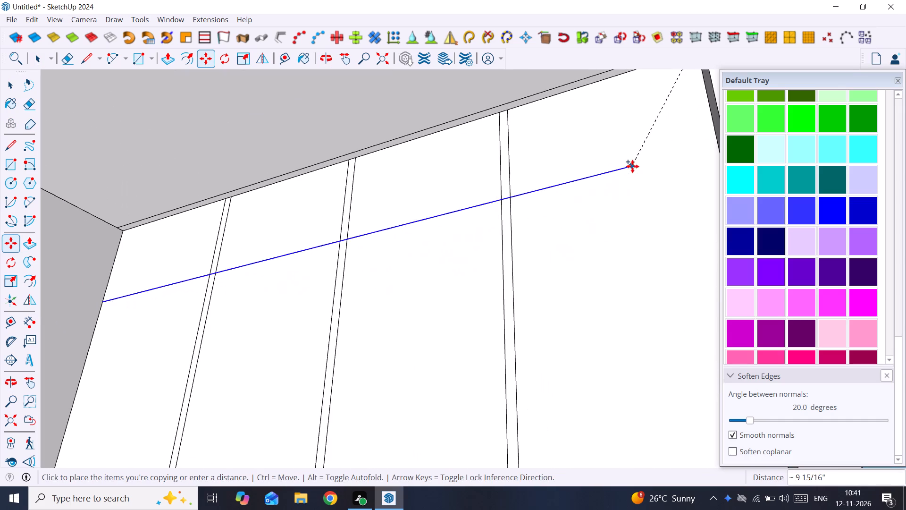
{"action": "middle_click_drag", "start_coordinate": [646, 103], "coordinate": [709, 173], "text": "shift"}
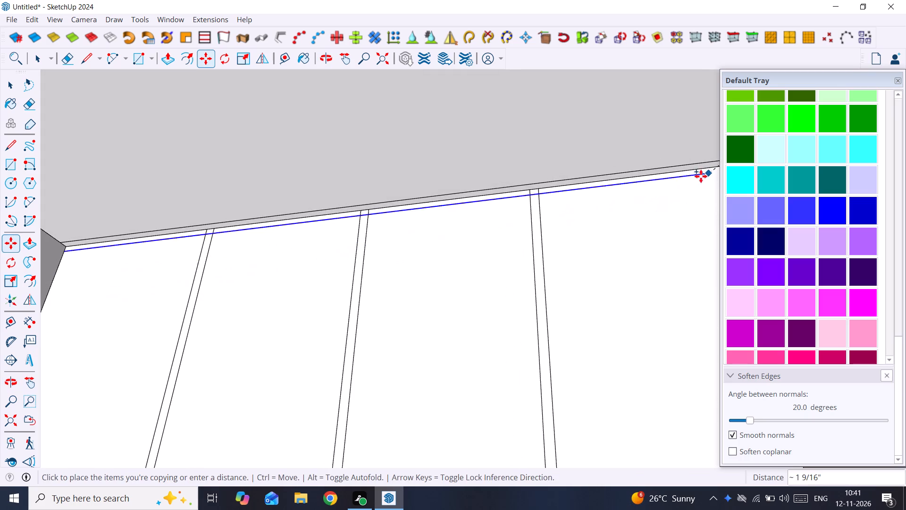
{"action": "scroll", "coordinate": [687, 180], "scroll_direction": "up", "scroll_amount": 3}
{"action": "middle_click_drag", "start_coordinate": [687, 180], "coordinate": [623, 199]}
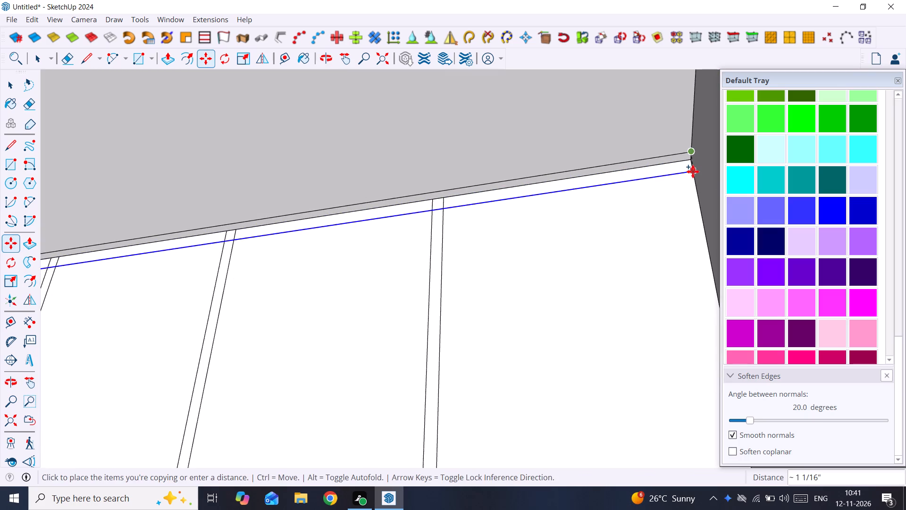
{"action": "left_click", "coordinate": [693, 171]}
Undo the copy of the 18 mm line on the back panel after checking its segments across the bays.
{"action": "scroll", "coordinate": [693, 171], "scroll_direction": "up", "scroll_amount": 7}
{"action": "middle_click_drag", "start_coordinate": [693, 171], "coordinate": [637, 191]}
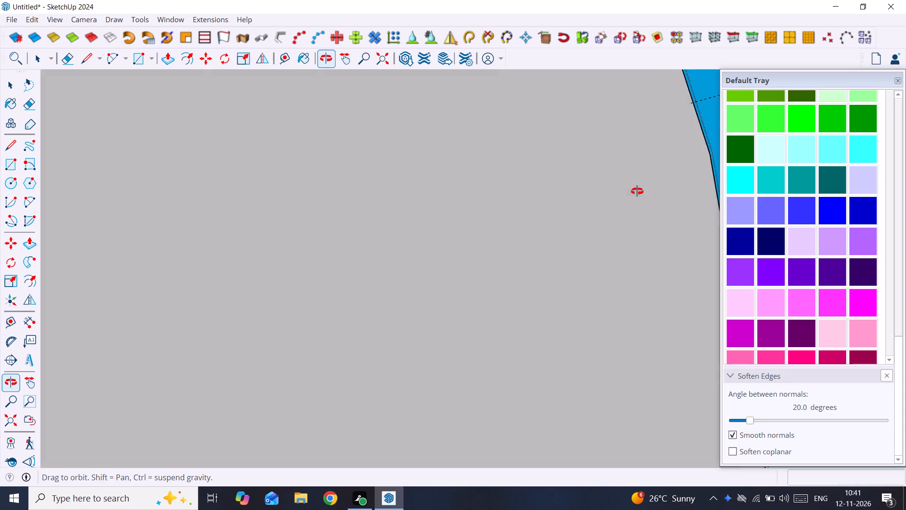
{"action": "middle_click_drag", "start_coordinate": [637, 191], "coordinate": [694, 189]}
{"action": "scroll", "coordinate": [694, 189], "scroll_direction": "down", "scroll_amount": 14}
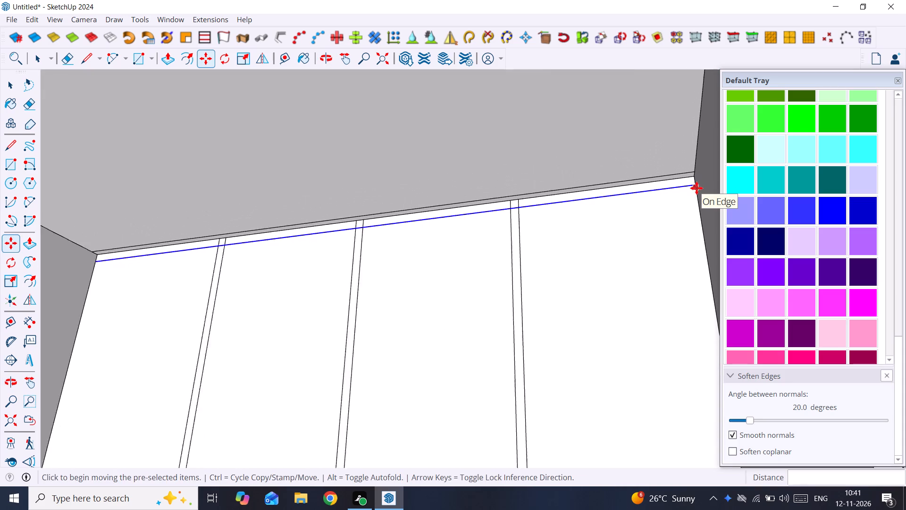
{"action": "scroll", "coordinate": [696, 188], "scroll_direction": "down", "scroll_amount": 7}
{"action": "middle_click_drag", "start_coordinate": [403, 243], "coordinate": [554, 334]}
{"action": "key", "text": "space"}
{"action": "scroll", "coordinate": [464, 212], "scroll_direction": "up", "scroll_amount": 7}
{"action": "left_click", "coordinate": [472, 199]}
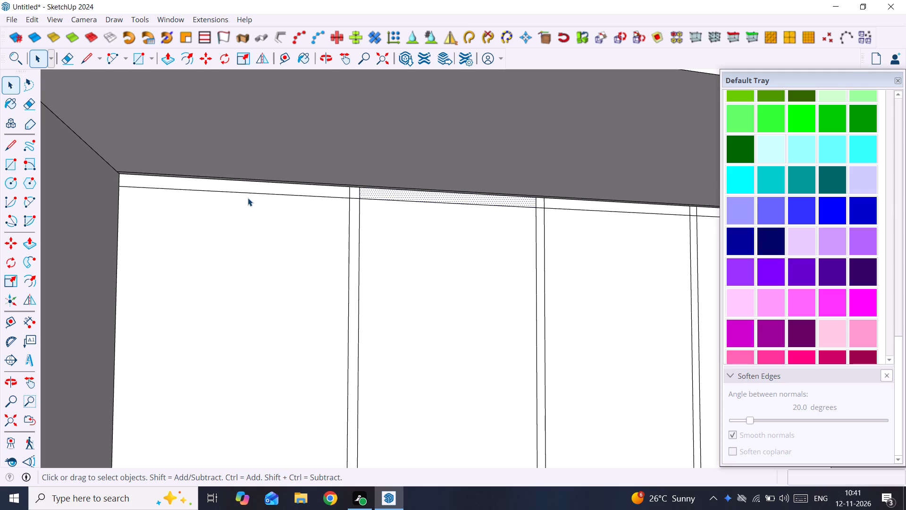
{"action": "left_click", "coordinate": [269, 193]}
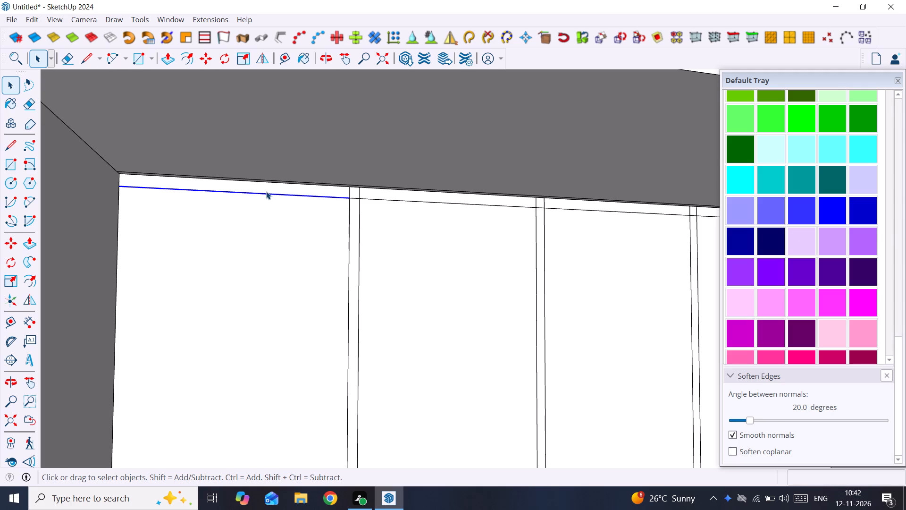
{"action": "key", "text": "ctrl+z"}
Place a guide line 18 mm below the back panel's top edge.
{"action": "scroll", "coordinate": [266, 187], "scroll_direction": "up", "scroll_amount": 3}
{"action": "middle_click_drag", "start_coordinate": [259, 181], "coordinate": [250, 108]}
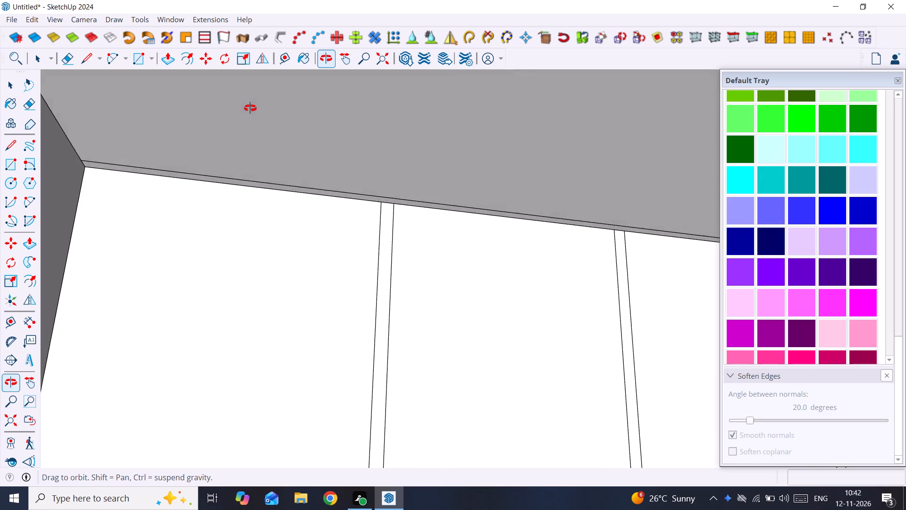
{"action": "middle_click_drag", "start_coordinate": [250, 108], "coordinate": [227, 74]}
{"action": "key", "text": "t"}
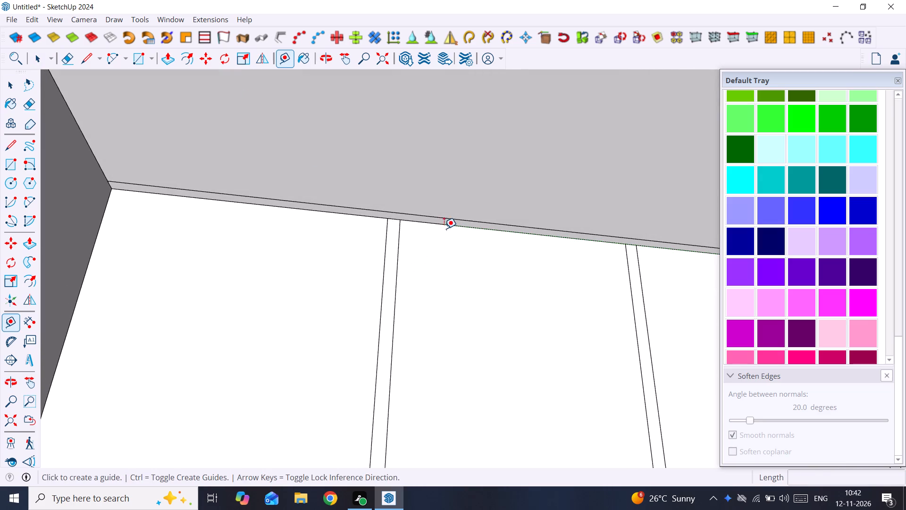
{"action": "left_click", "coordinate": [445, 226]}
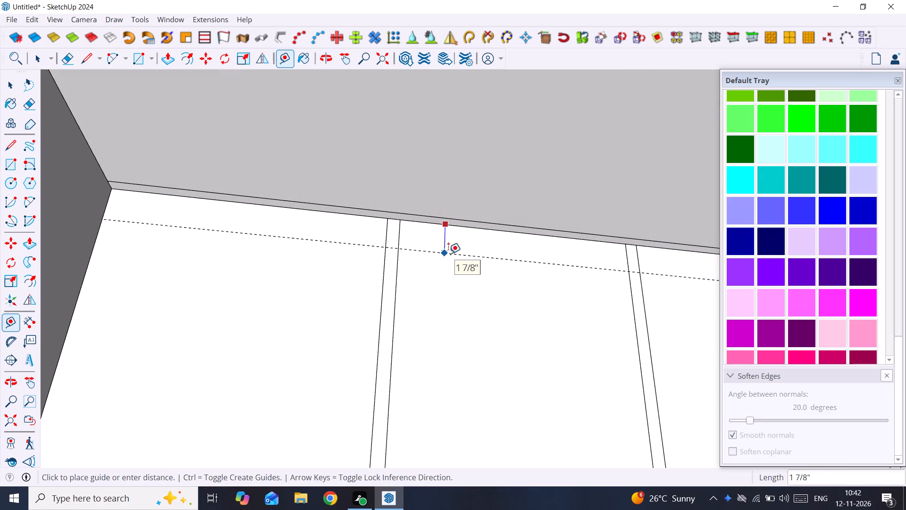
{"action": "type", "text": "18mm"}
{"action": "key", "text": "Return"}
{"action": "key", "text": "space"}
Draw a rectangle between the back panel's top edge and the 18 mm guide, spanning the full width of about 4' 10 5/8".
{"action": "key", "text": "r"}
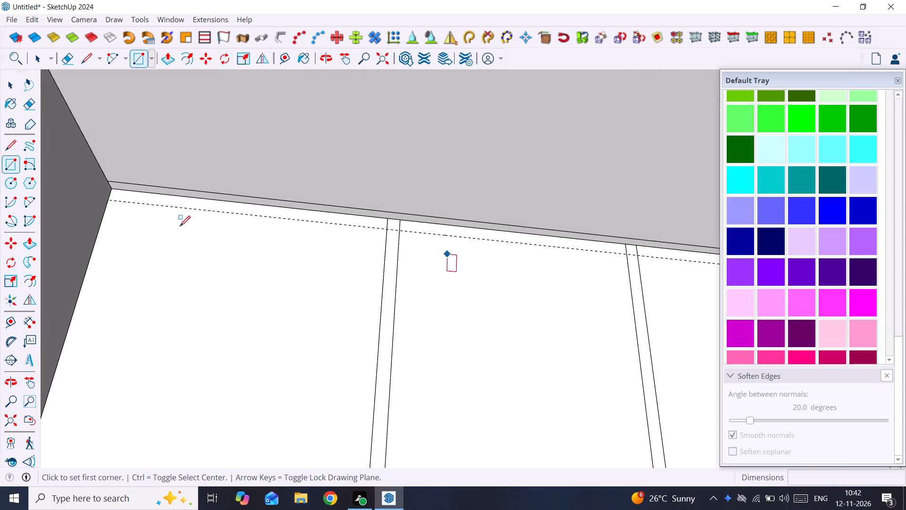
{"action": "left_click", "coordinate": [109, 190]}
{"action": "scroll", "coordinate": [284, 233], "scroll_direction": "down", "scroll_amount": 9}
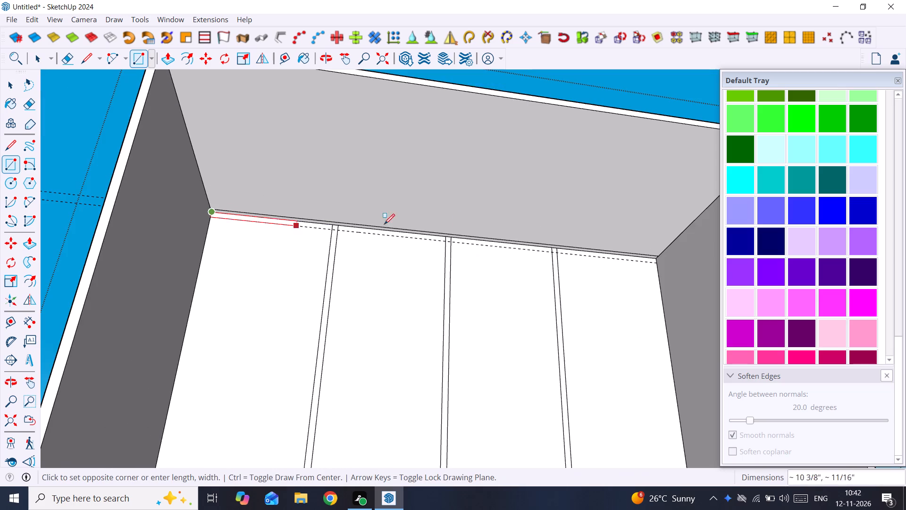
{"action": "scroll", "coordinate": [656, 255], "scroll_direction": "up", "scroll_amount": 13}
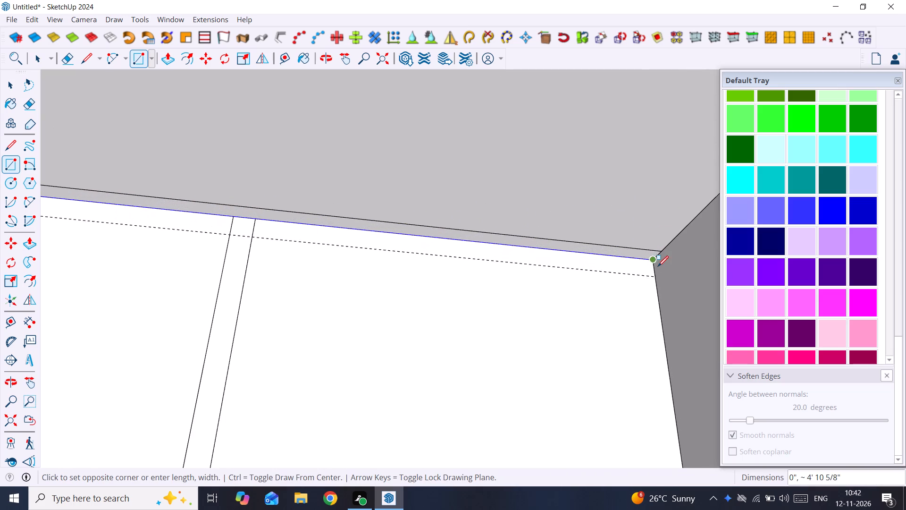
{"action": "left_click", "coordinate": [654, 278]}
{"action": "key", "text": "space"}
Erase the short segments of the three vertical dividers that cross the 18 mm strip, making it one continuous face.
{"action": "left_click", "coordinate": [591, 265]}
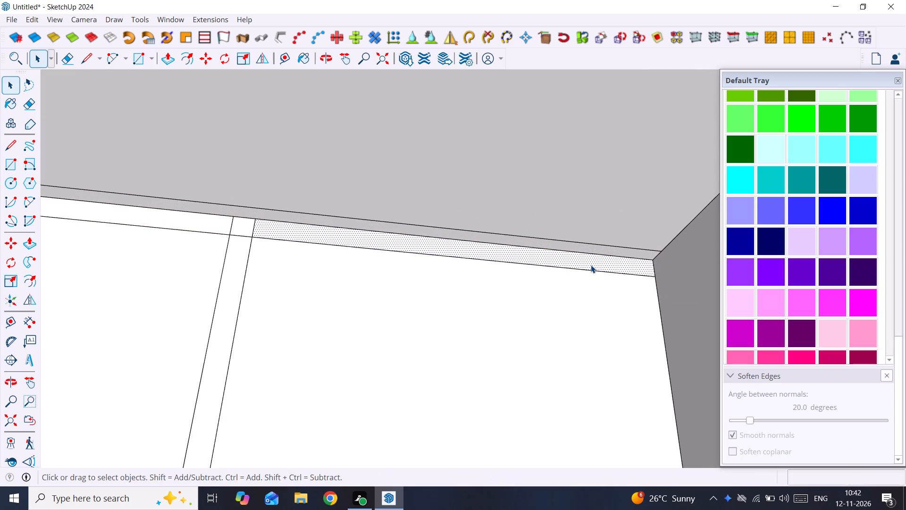
{"action": "double_click", "coordinate": [591, 265]}
{"action": "scroll", "coordinate": [591, 265], "scroll_direction": "down", "scroll_amount": 6}
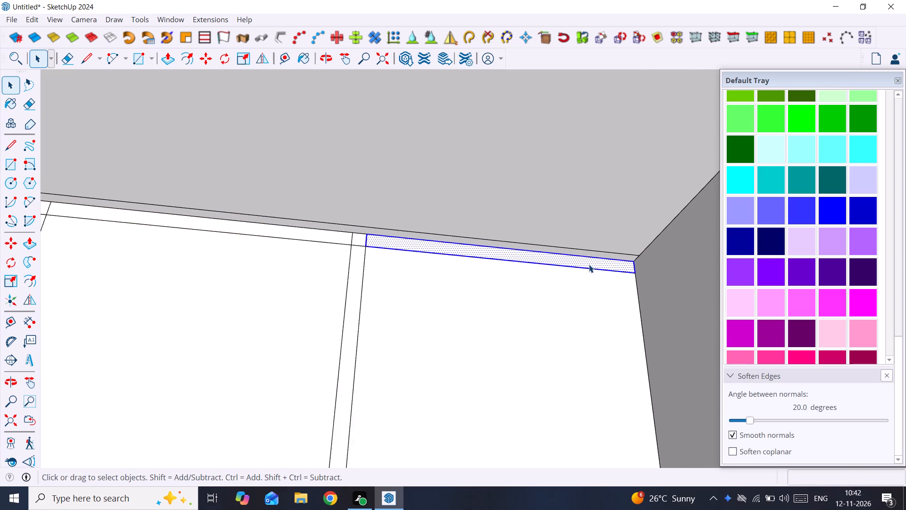
{"action": "scroll", "coordinate": [589, 264], "scroll_direction": "down", "scroll_amount": 8}
{"action": "scroll", "coordinate": [296, 251], "scroll_direction": "up", "scroll_amount": 2}
{"action": "middle_click_drag", "start_coordinate": [296, 251], "coordinate": [301, 292]}
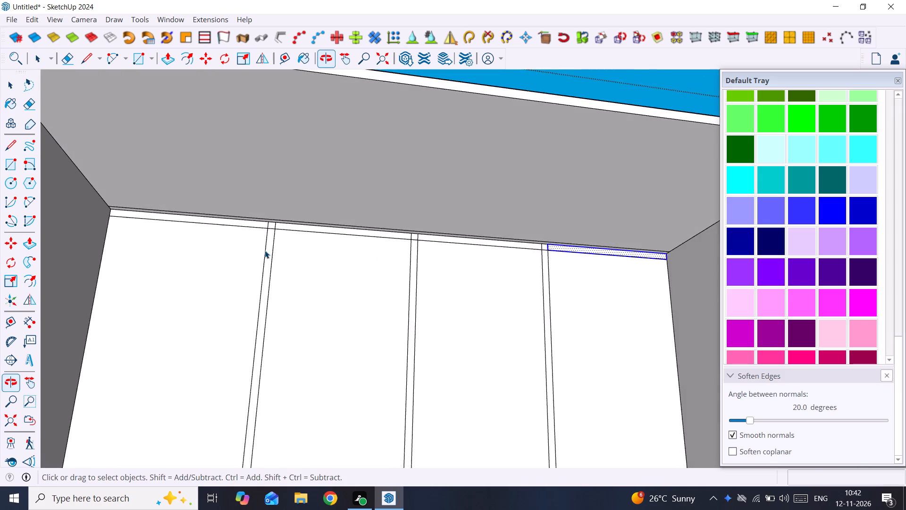
{"action": "scroll", "coordinate": [259, 242], "scroll_direction": "up", "scroll_amount": 11}
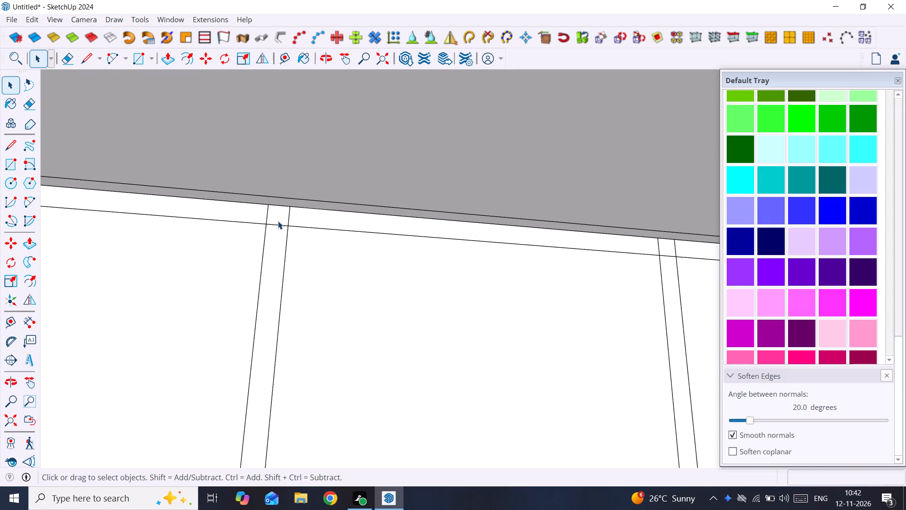
{"action": "key", "text": "t"}
{"action": "type", "text": "re"}
{"action": "left_click_drag", "start_coordinate": [263, 215], "coordinate": [294, 222]}
{"action": "scroll", "coordinate": [511, 241], "scroll_direction": "down", "scroll_amount": 4}
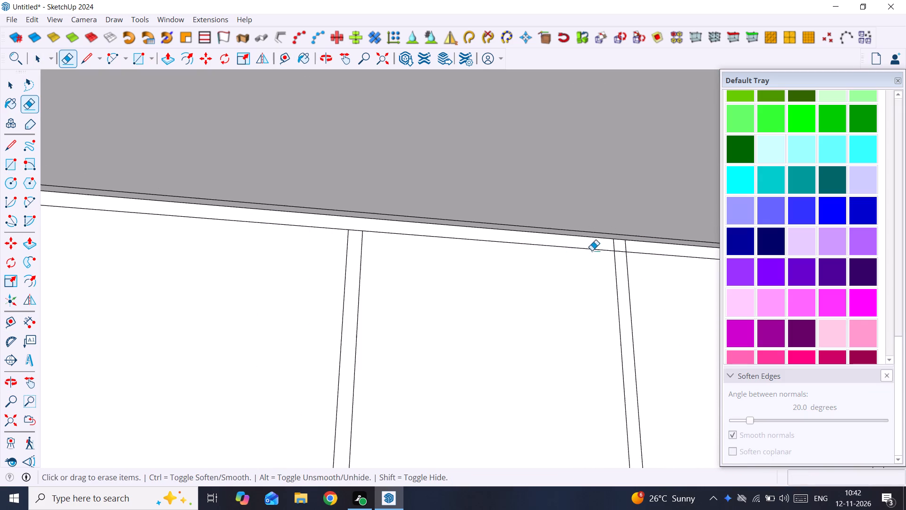
{"action": "middle_click_drag", "start_coordinate": [612, 250], "coordinate": [342, 268], "text": "shift"}
{"action": "left_click_drag", "start_coordinate": [341, 260], "coordinate": [359, 262]}
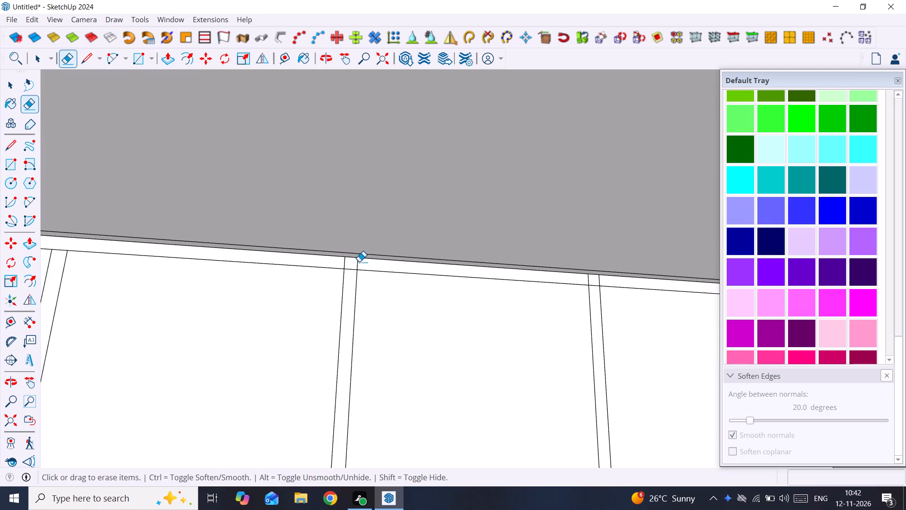
{"action": "left_click_drag", "start_coordinate": [359, 262], "coordinate": [379, 263]}
{"action": "left_click_drag", "start_coordinate": [583, 280], "coordinate": [609, 283]}
{"action": "scroll", "coordinate": [609, 283], "scroll_direction": "down", "scroll_amount": 4}
{"action": "middle_click_drag", "start_coordinate": [597, 283], "coordinate": [395, 297], "text": "shift"}
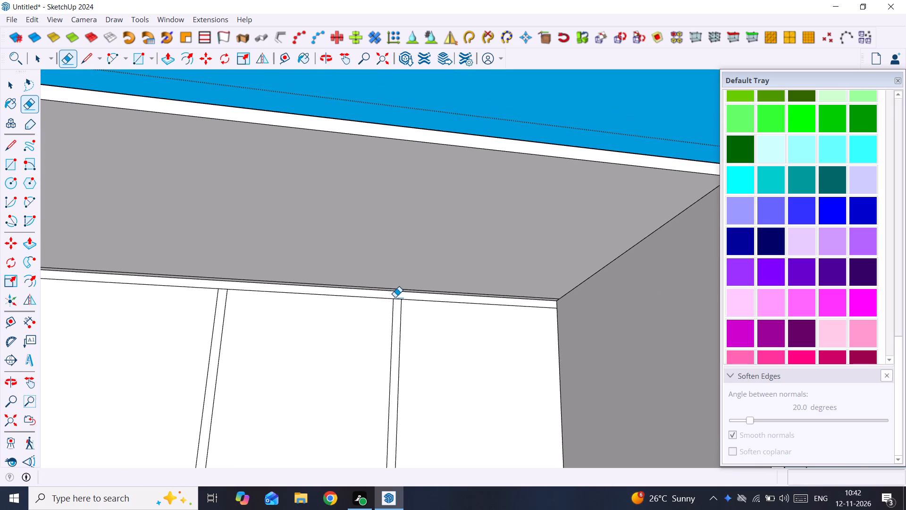
Group the continuous 18 mm top strip's face together with its bounding edges.
{"action": "key", "text": "space"}
{"action": "scroll", "coordinate": [395, 297], "scroll_direction": "up", "scroll_amount": 2}
{"action": "left_click", "coordinate": [397, 294]}
{"action": "double_click", "coordinate": [397, 294]}
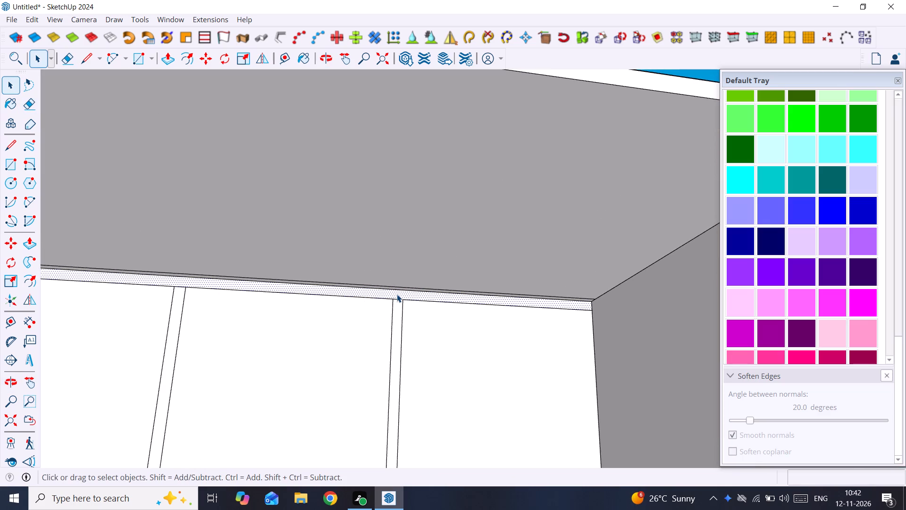
{"action": "right_click", "coordinate": [398, 294]}
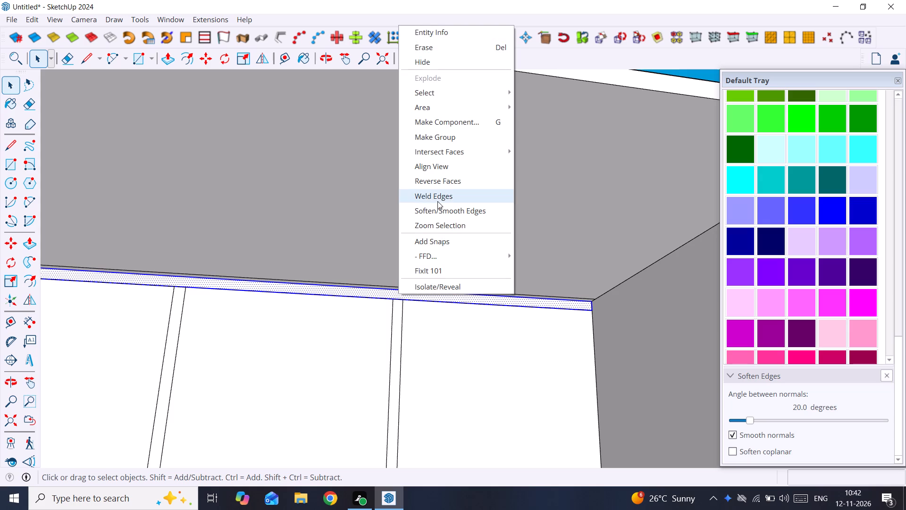
{"action": "left_click", "coordinate": [496, 132]}
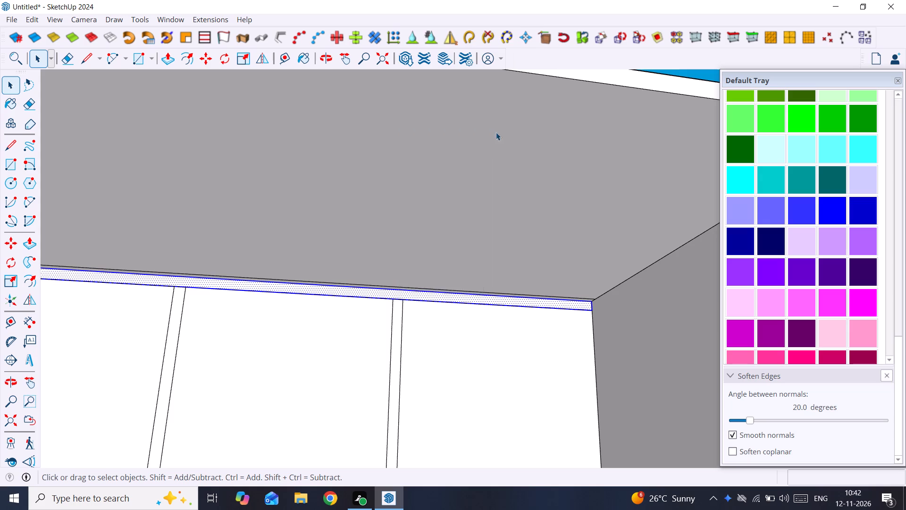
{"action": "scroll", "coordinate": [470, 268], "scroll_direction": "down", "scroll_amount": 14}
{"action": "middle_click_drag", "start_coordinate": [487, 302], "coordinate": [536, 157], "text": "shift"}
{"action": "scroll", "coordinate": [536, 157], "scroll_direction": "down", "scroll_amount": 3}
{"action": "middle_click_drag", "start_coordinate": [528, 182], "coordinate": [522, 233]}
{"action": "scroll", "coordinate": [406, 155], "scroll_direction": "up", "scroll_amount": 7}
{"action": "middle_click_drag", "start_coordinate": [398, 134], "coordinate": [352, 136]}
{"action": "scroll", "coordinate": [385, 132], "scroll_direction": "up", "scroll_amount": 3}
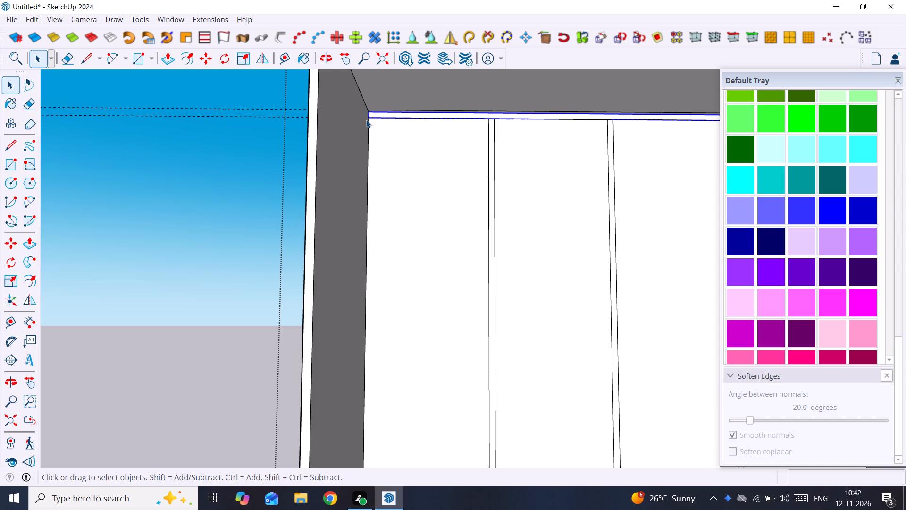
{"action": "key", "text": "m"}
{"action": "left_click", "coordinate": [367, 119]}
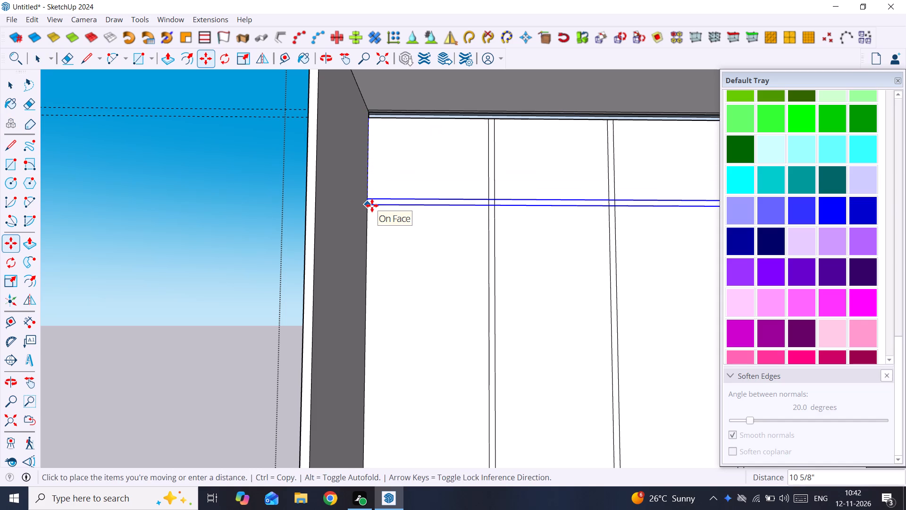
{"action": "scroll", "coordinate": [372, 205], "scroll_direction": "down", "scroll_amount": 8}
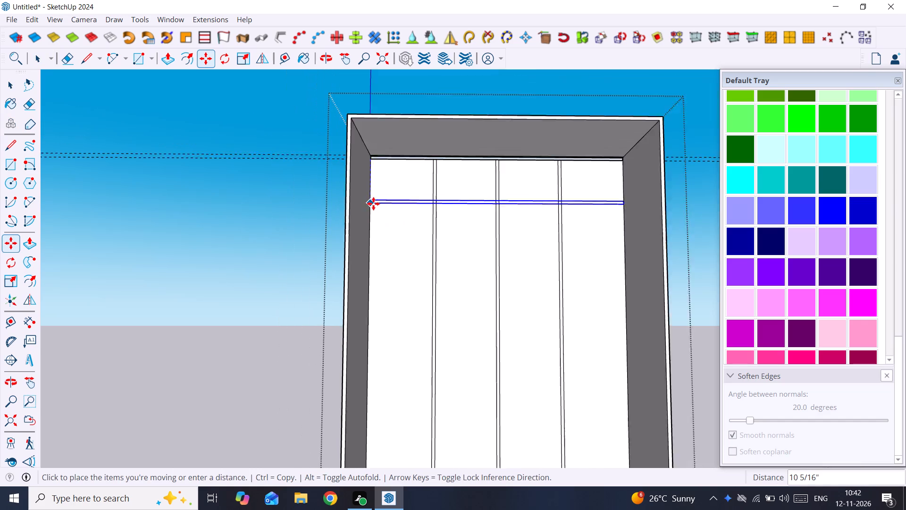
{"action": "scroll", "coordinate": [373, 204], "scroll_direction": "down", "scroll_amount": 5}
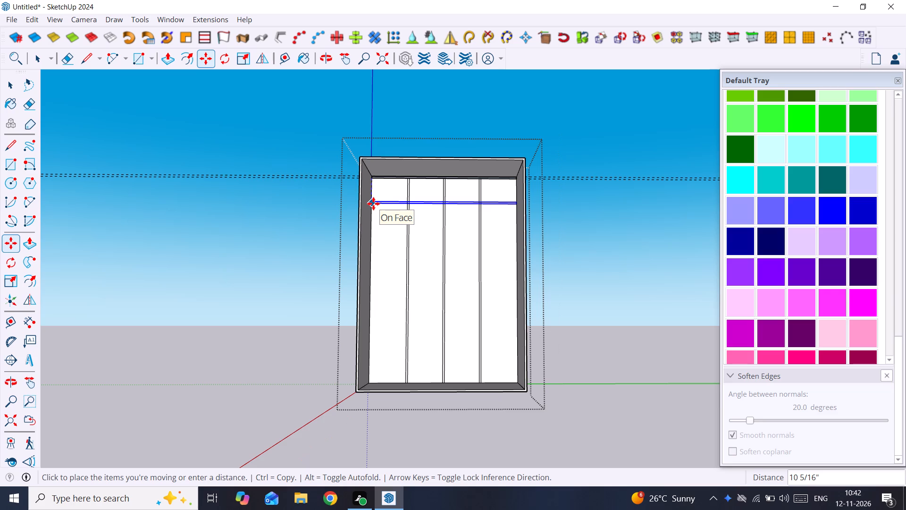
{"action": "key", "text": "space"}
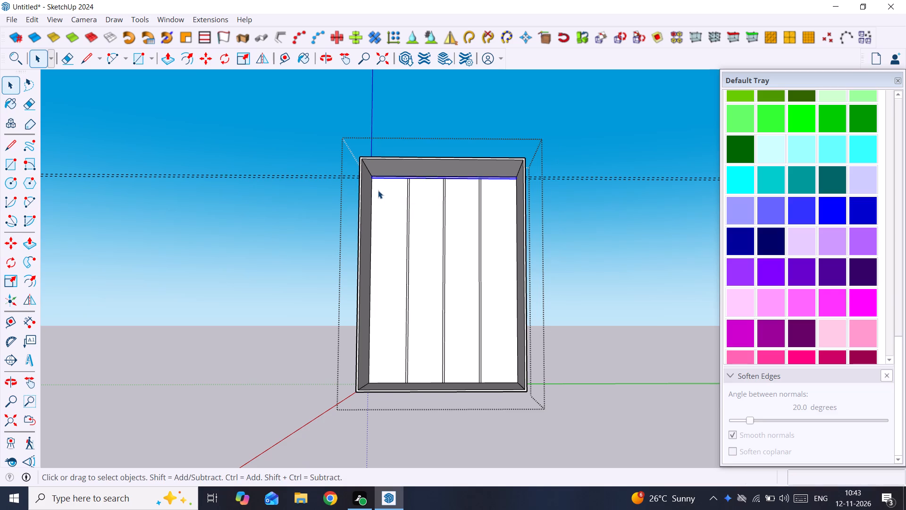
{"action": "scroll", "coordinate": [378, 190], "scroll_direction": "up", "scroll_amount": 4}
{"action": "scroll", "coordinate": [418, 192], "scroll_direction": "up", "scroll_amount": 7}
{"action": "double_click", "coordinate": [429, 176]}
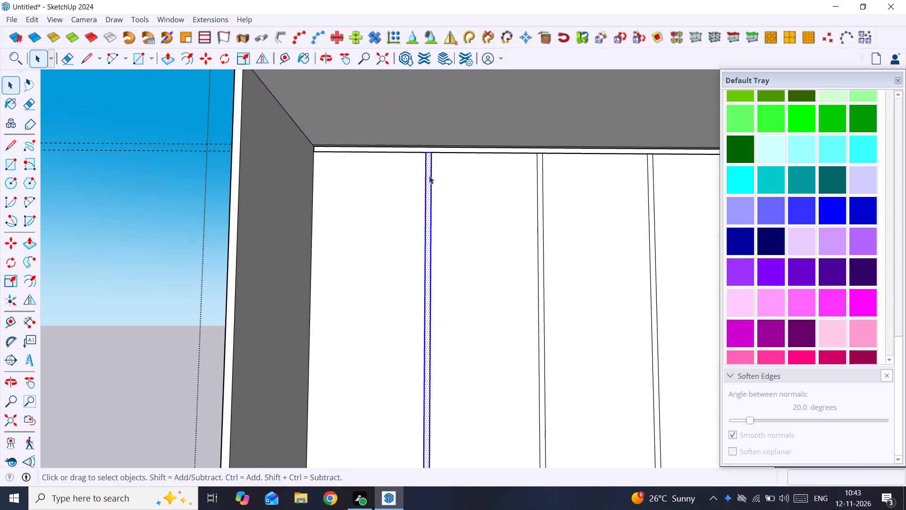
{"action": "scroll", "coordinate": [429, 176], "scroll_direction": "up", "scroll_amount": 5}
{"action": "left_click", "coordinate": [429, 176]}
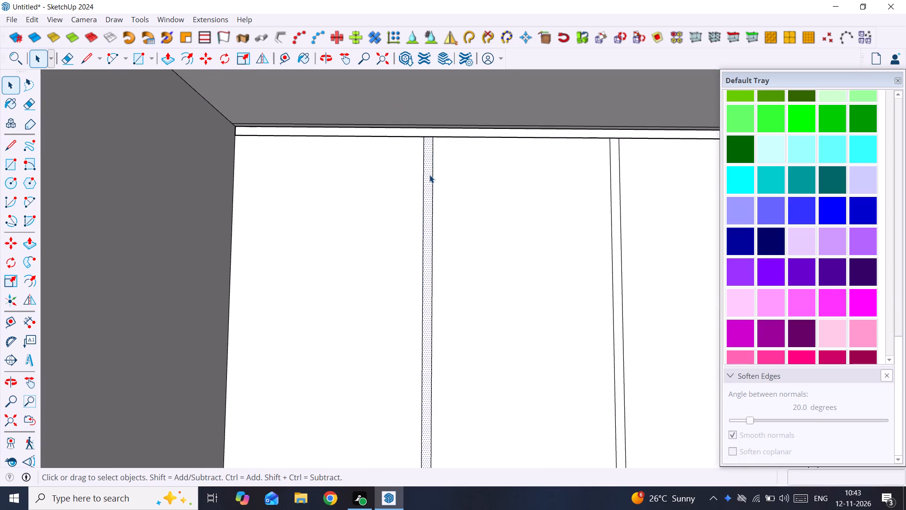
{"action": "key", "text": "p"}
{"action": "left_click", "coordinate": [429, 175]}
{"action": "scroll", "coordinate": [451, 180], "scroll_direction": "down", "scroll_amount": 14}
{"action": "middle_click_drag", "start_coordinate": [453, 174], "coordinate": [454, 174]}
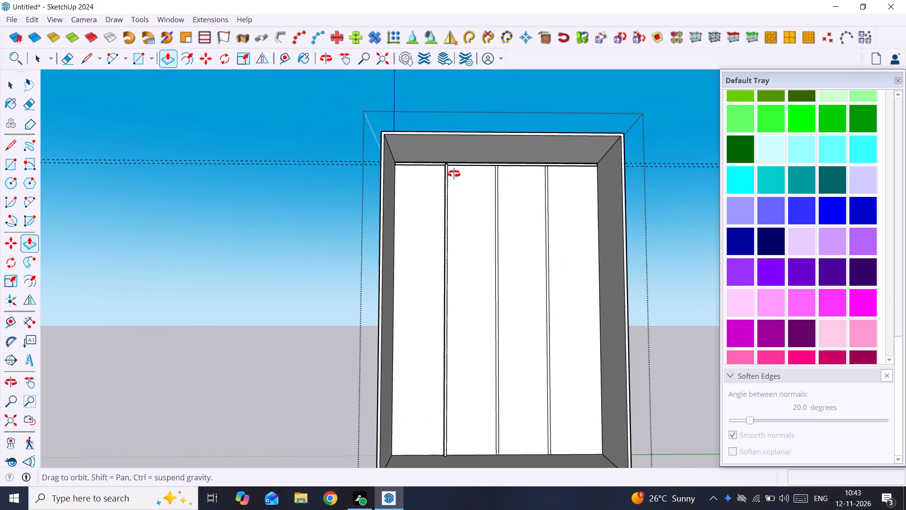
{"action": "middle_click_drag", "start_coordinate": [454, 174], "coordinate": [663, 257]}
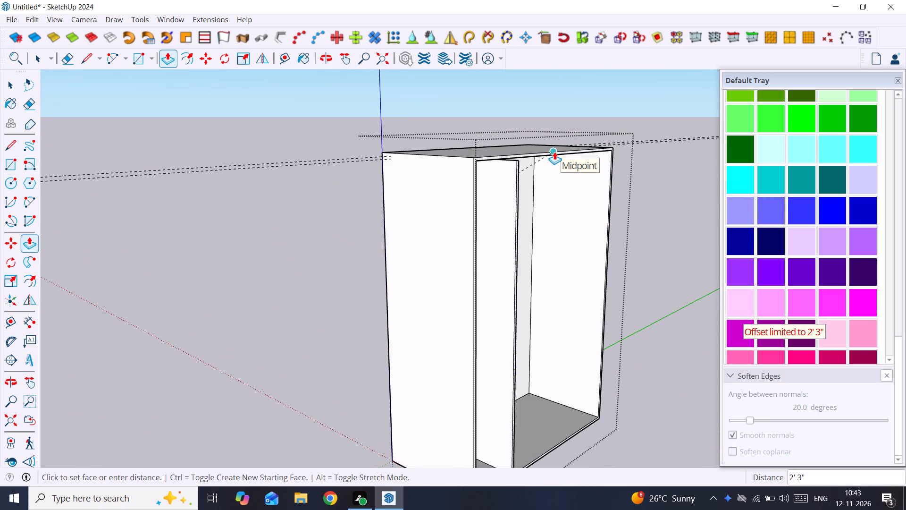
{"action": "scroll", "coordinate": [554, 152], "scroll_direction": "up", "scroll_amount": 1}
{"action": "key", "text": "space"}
Measure the cabinet's depth along its top panel, from the back edge to the front edge.
{"action": "middle_click_drag", "start_coordinate": [547, 151], "coordinate": [653, 189]}
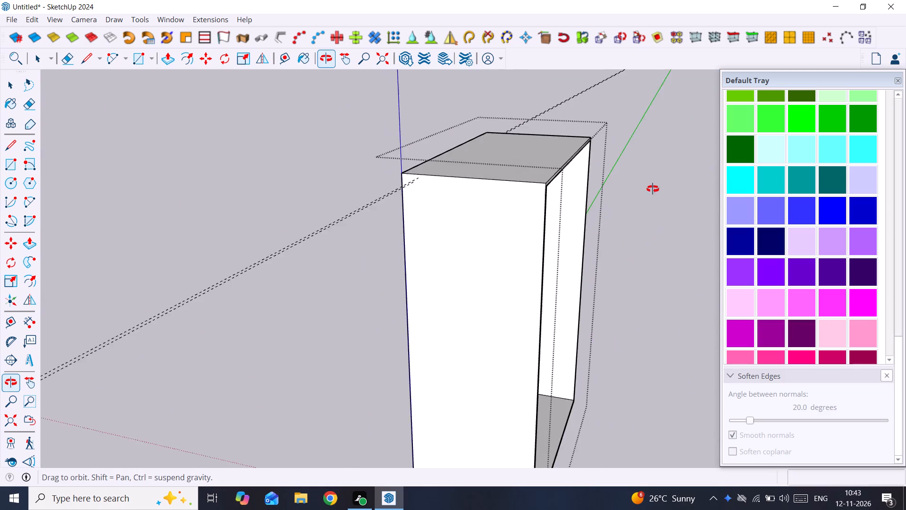
{"action": "middle_click_drag", "start_coordinate": [653, 189], "coordinate": [683, 197]}
{"action": "key", "text": "t"}
{"action": "scroll", "coordinate": [431, 181], "scroll_direction": "up", "scroll_amount": 3}
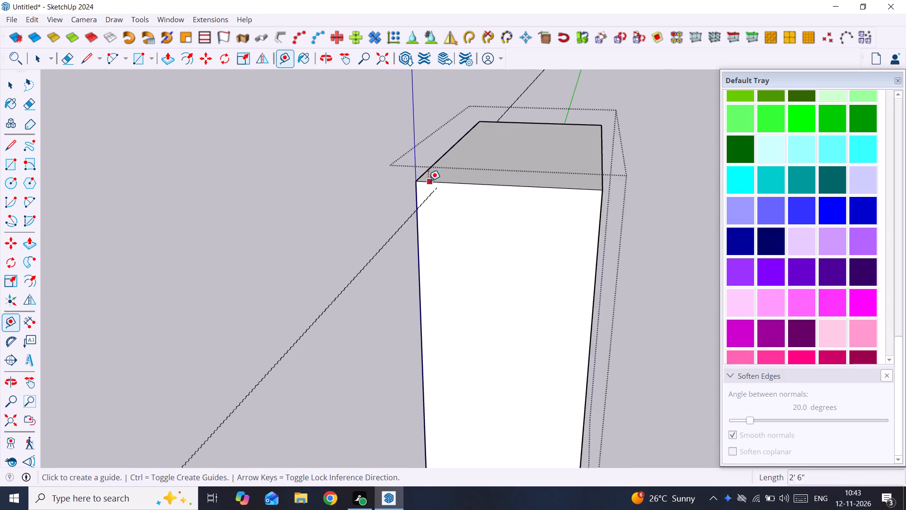
{"action": "left_click", "coordinate": [425, 174]}
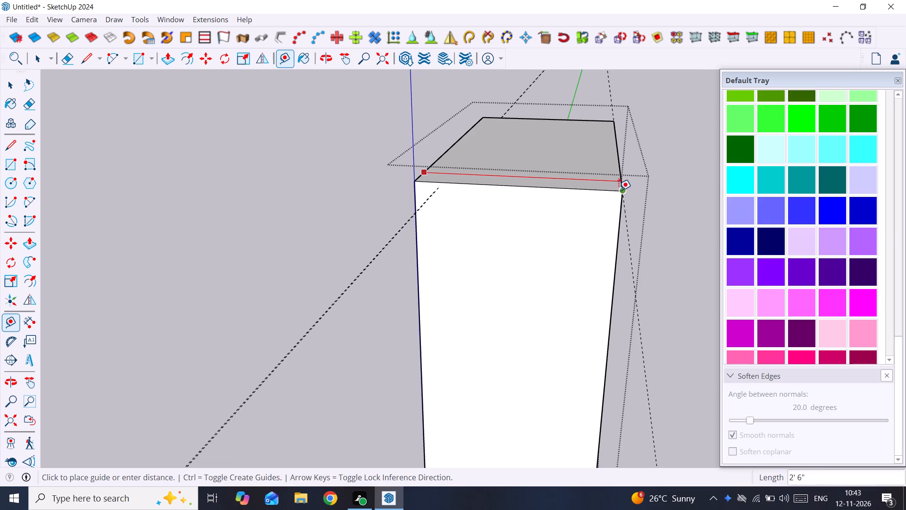
{"action": "key", "text": "space"}
{"action": "middle_click_drag", "start_coordinate": [612, 187], "coordinate": [323, 188]}
{"action": "scroll", "coordinate": [296, 187], "scroll_direction": "up", "scroll_amount": 3}
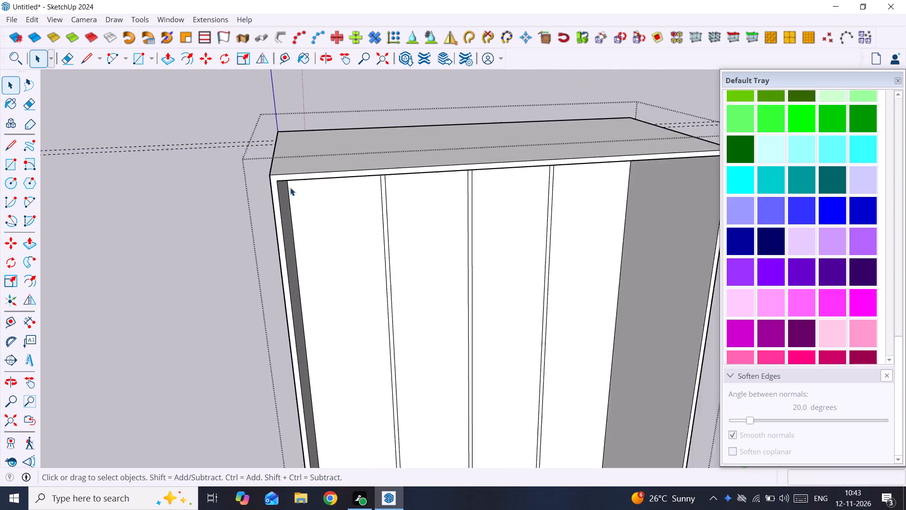
Push the open cabinet's front frame face inward by 6" to reduce the cabinet's depth.
{"action": "scroll", "coordinate": [290, 187], "scroll_direction": "up", "scroll_amount": 5}
{"action": "left_click", "coordinate": [268, 181]}
{"action": "key", "text": "p"}
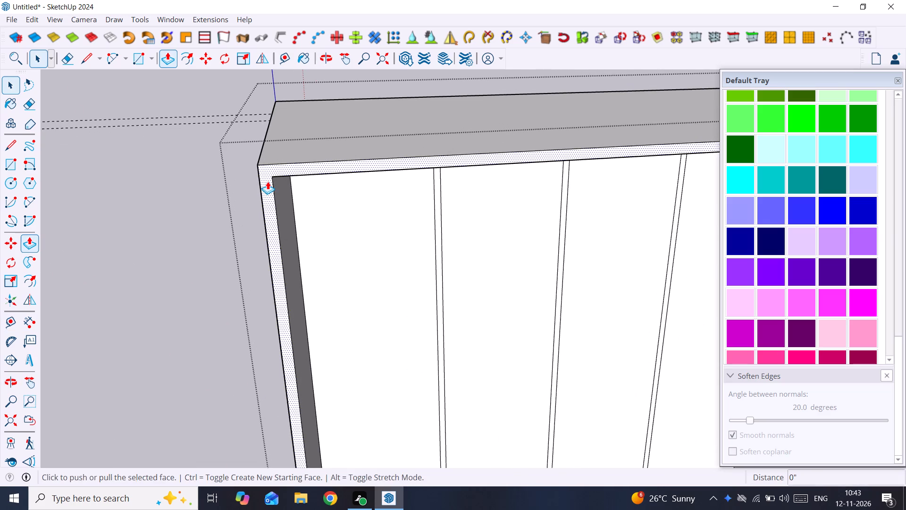
{"action": "left_click", "coordinate": [268, 181]}
{"action": "type", "text": "6\""}
{"action": "key", "text": "Return"}
{"action": "key", "text": "space"}
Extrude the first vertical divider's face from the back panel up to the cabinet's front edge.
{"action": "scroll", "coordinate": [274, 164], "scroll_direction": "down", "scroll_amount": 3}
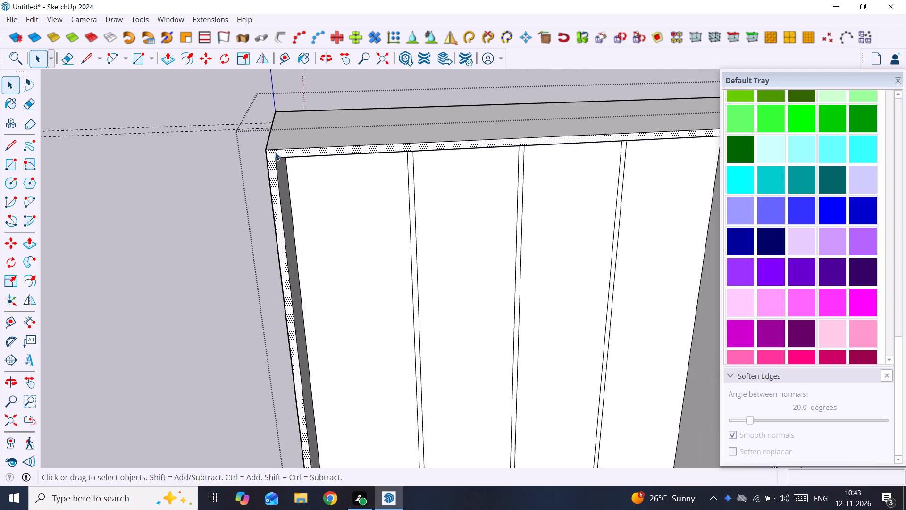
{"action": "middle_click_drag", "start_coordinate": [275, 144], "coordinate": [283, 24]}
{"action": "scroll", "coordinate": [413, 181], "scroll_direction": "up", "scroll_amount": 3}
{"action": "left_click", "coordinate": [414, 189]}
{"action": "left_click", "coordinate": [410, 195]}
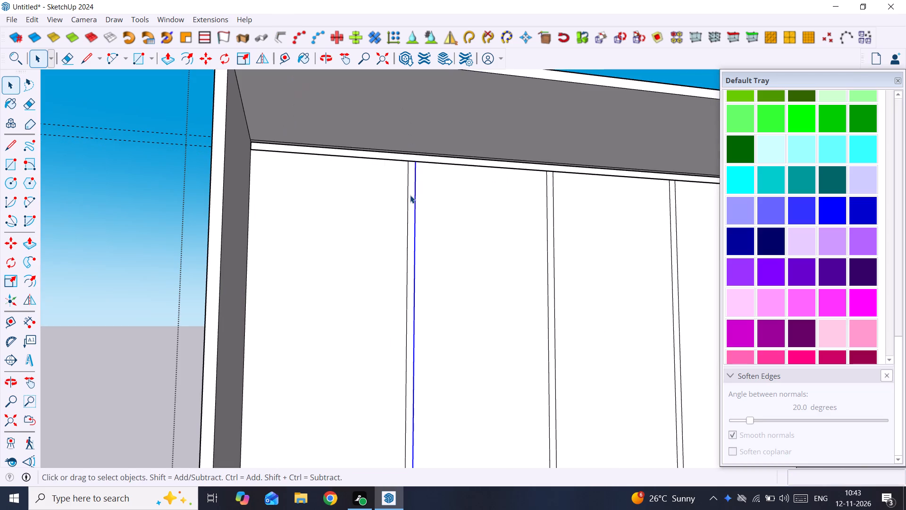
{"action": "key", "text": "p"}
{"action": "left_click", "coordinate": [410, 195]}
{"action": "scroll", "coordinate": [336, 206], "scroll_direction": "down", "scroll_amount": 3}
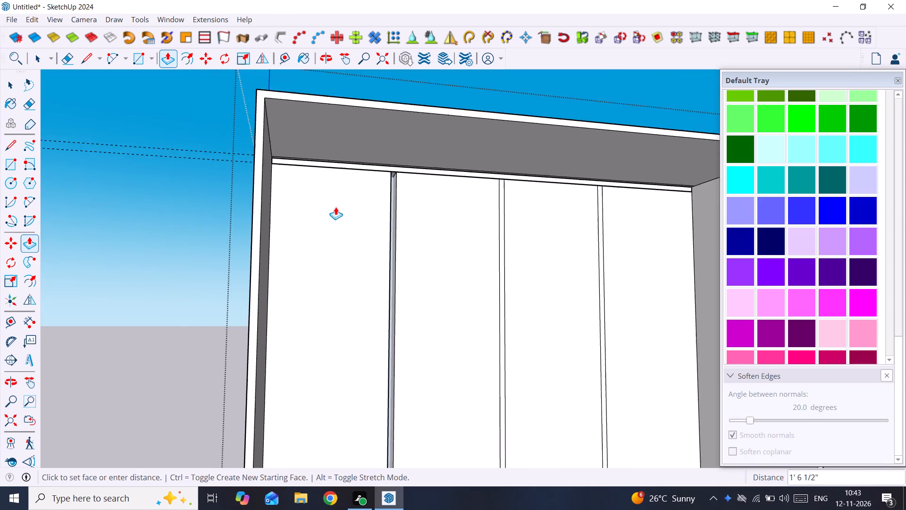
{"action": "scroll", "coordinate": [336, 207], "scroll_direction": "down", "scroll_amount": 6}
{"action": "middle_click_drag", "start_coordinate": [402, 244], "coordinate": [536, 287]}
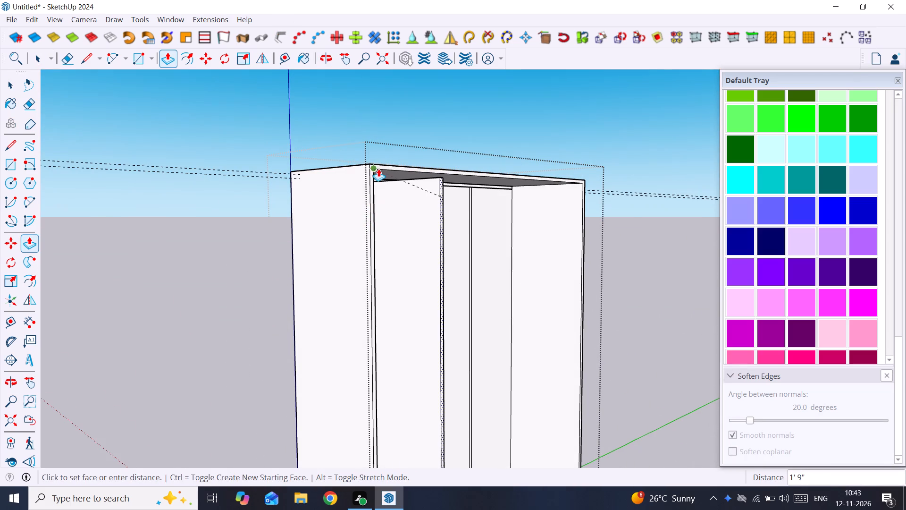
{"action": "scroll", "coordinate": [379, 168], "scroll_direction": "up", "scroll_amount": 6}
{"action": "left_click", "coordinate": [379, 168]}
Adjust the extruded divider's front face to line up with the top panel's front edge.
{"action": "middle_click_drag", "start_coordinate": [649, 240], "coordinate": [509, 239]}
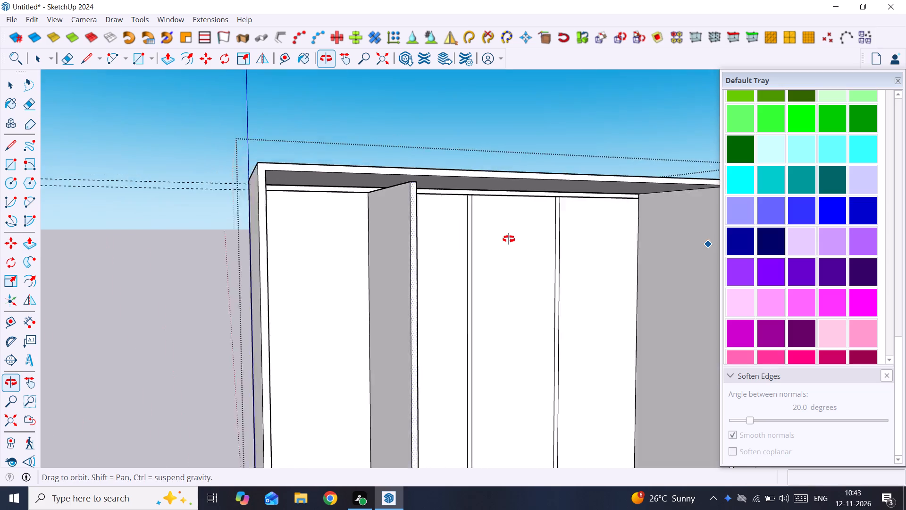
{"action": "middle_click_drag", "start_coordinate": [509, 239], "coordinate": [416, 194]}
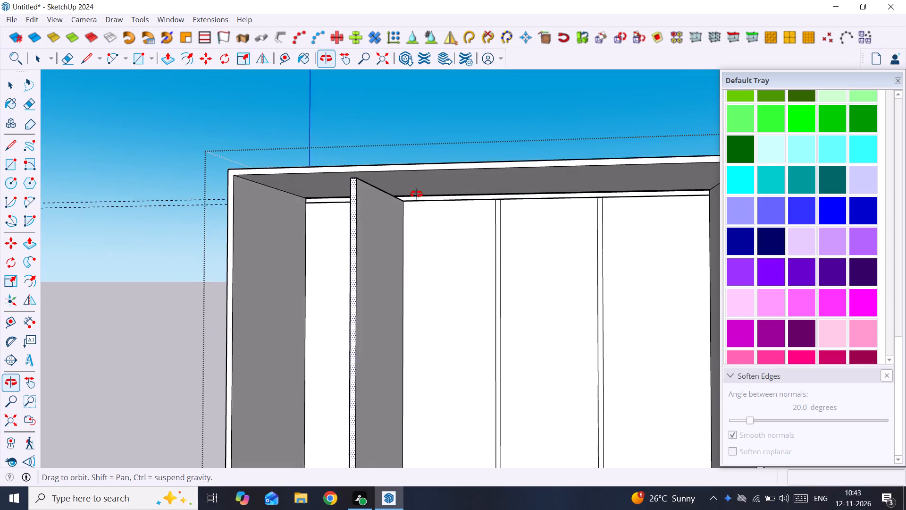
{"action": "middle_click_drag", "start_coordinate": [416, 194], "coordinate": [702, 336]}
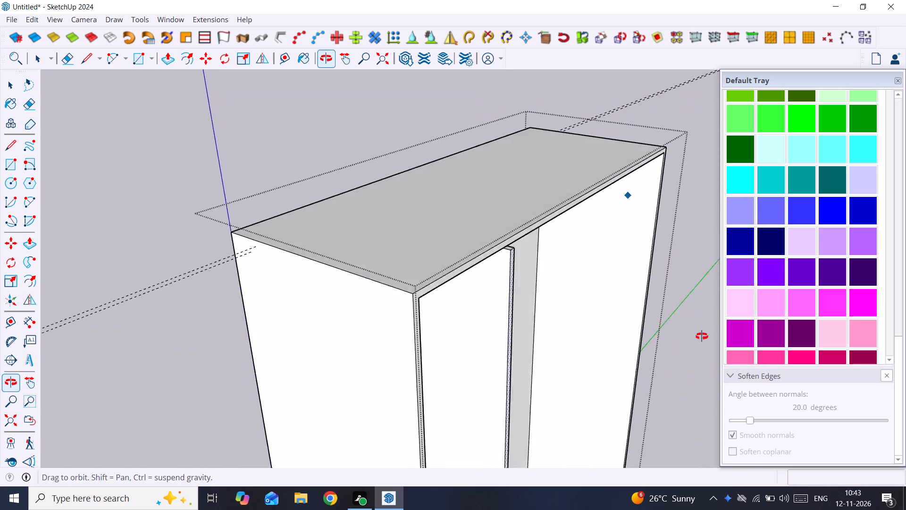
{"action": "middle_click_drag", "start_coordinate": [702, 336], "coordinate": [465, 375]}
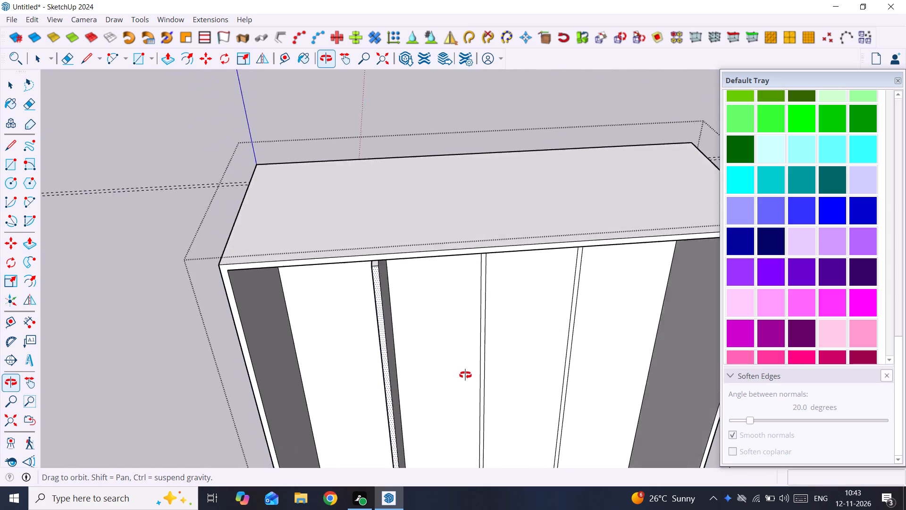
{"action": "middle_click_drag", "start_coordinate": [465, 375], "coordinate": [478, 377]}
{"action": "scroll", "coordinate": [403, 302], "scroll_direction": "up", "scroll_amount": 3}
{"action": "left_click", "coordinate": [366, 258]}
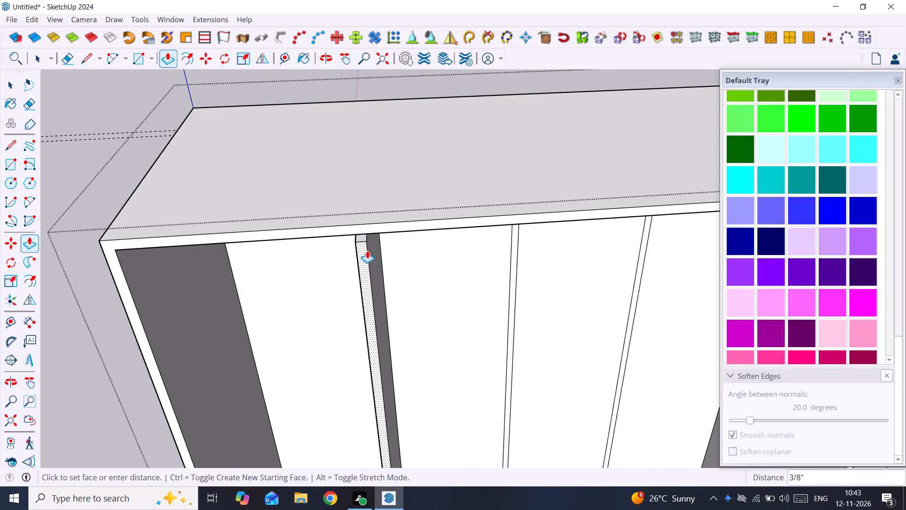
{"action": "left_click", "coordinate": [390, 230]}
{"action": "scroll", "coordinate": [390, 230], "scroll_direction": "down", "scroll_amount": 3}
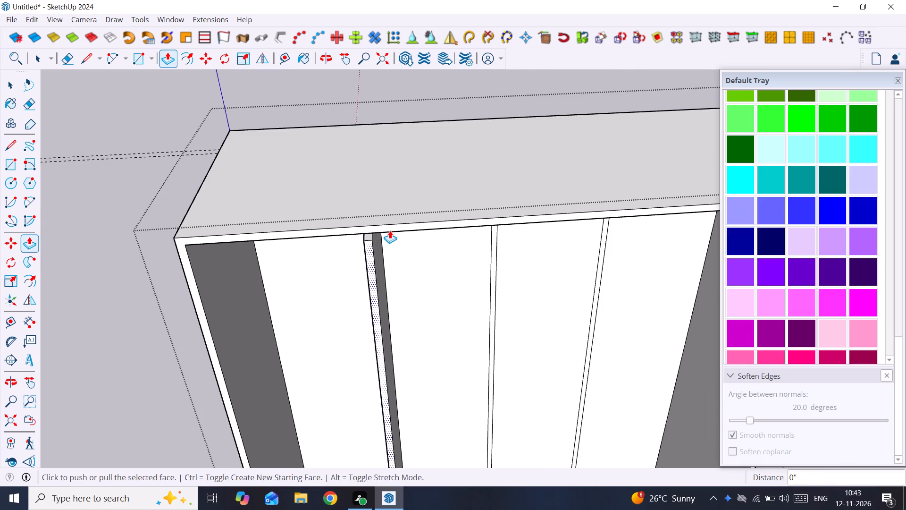
Examine how the extruded divider meets the cabinet's top panel, bottom panel and front edge.
{"action": "middle_click_drag", "start_coordinate": [356, 236], "coordinate": [12, 261]}
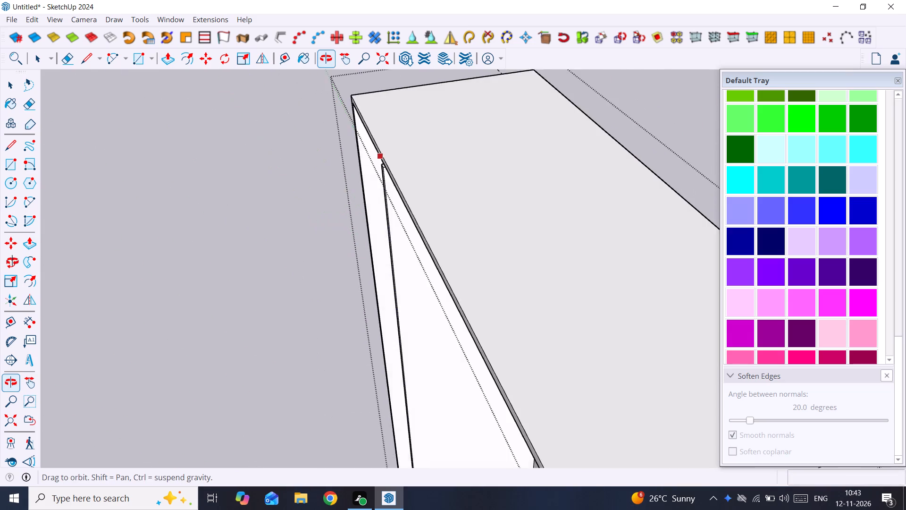
{"action": "middle_click_drag", "start_coordinate": [12, 261], "coordinate": [361, 129]}
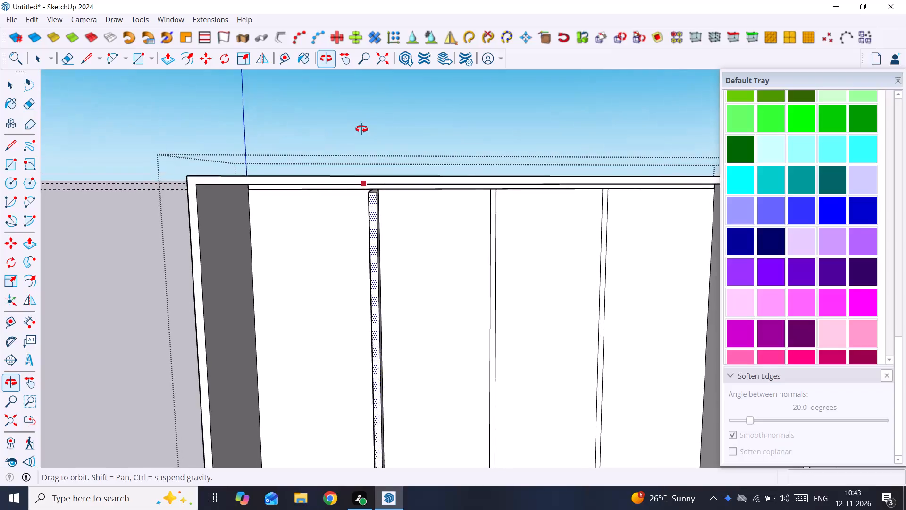
{"action": "middle_click_drag", "start_coordinate": [361, 129], "coordinate": [435, 138]}
{"action": "scroll", "coordinate": [438, 151], "scroll_direction": "down", "scroll_amount": 20}
{"action": "scroll", "coordinate": [445, 366], "scroll_direction": "up", "scroll_amount": 5}
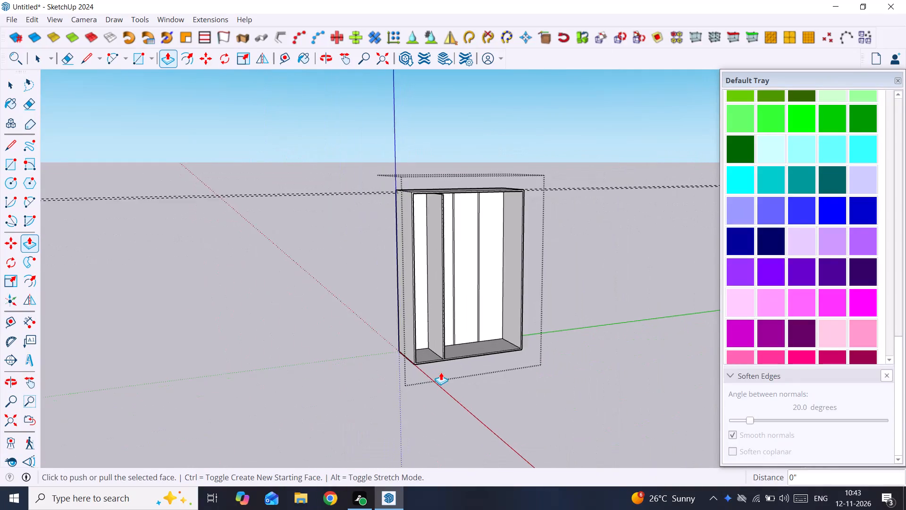
{"action": "scroll", "coordinate": [441, 372], "scroll_direction": "up", "scroll_amount": 18}
{"action": "scroll", "coordinate": [494, 296], "scroll_direction": "up", "scroll_amount": 1}
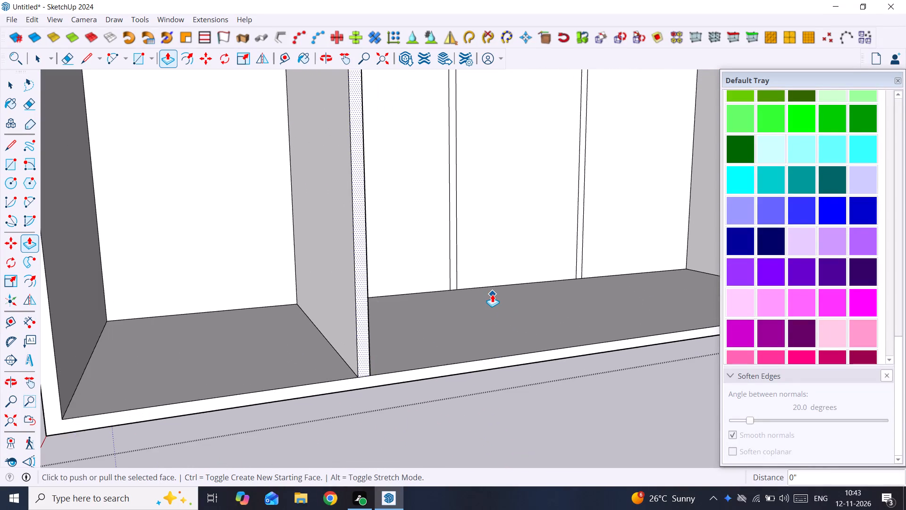
{"action": "scroll", "coordinate": [492, 294], "scroll_direction": "down", "scroll_amount": 17}
{"action": "middle_click_drag", "start_coordinate": [477, 299], "coordinate": [462, 409]}
{"action": "left_click_drag", "start_coordinate": [476, 396], "coordinate": [462, 409]}
{"action": "middle_click_drag", "start_coordinate": [462, 409], "coordinate": [364, 509]}
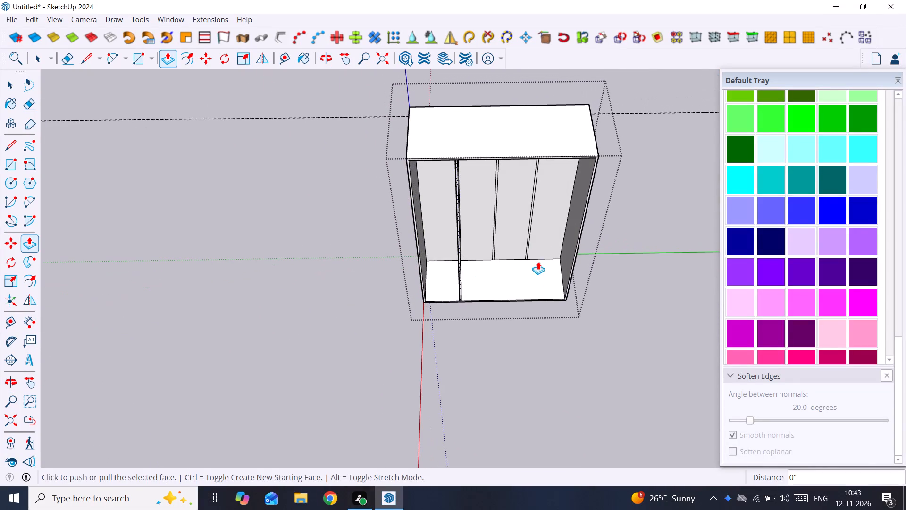
{"action": "scroll", "coordinate": [541, 239], "scroll_direction": "up", "scroll_amount": 2}
{"action": "middle_click_drag", "start_coordinate": [540, 267], "coordinate": [457, 319], "text": "shift"}
{"action": "scroll", "coordinate": [425, 356], "scroll_direction": "up", "scroll_amount": 8}
{"action": "scroll", "coordinate": [421, 366], "scroll_direction": "down", "scroll_amount": 9}
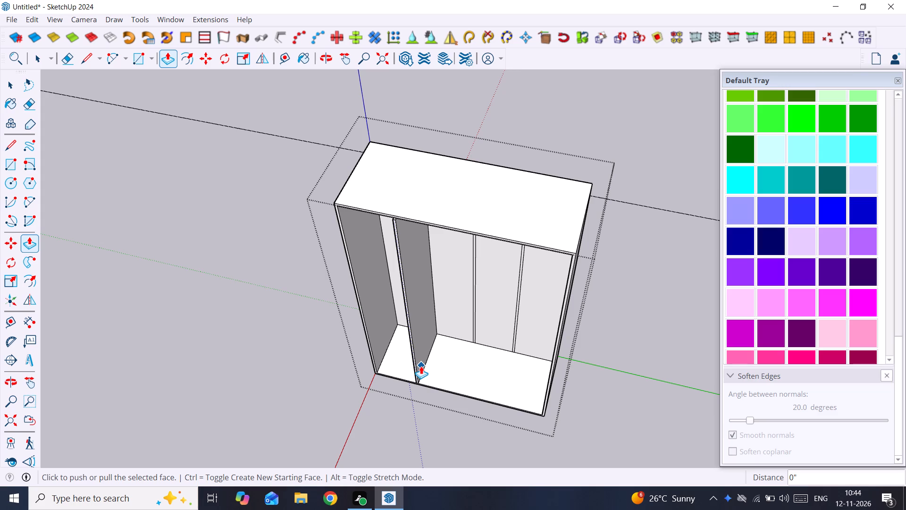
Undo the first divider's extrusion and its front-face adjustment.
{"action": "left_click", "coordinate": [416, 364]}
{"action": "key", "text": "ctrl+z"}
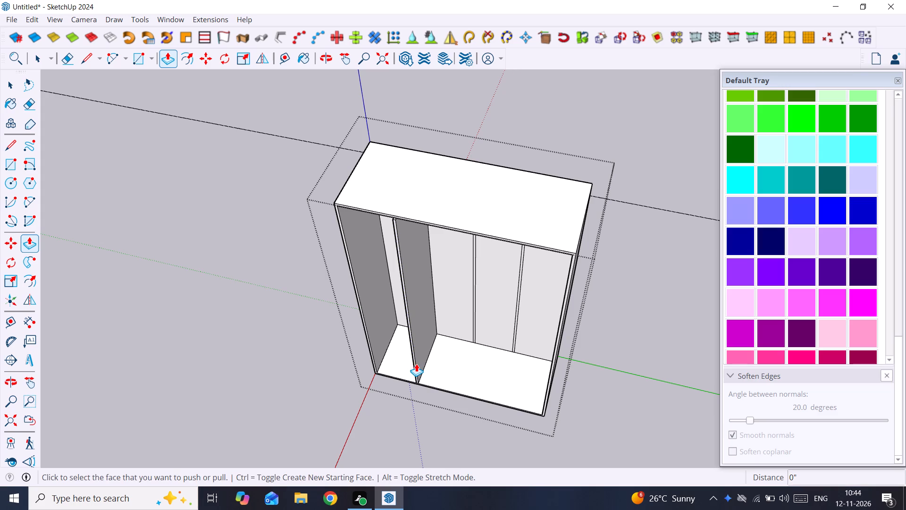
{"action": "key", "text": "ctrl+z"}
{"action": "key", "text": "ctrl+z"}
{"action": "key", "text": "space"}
Measure the cabinet's depth across its top panel, from the back edge to the front edge.
{"action": "scroll", "coordinate": [342, 305], "scroll_direction": "up", "scroll_amount": 4}
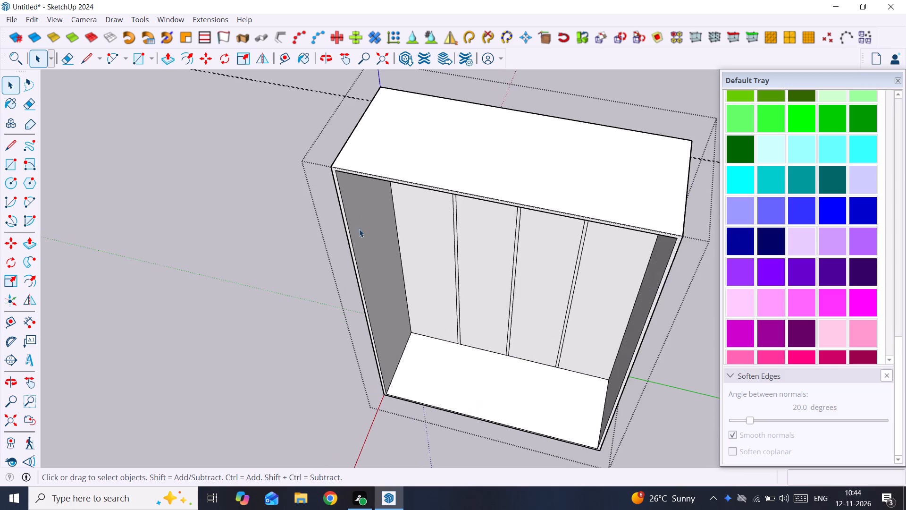
{"action": "scroll", "coordinate": [380, 147], "scroll_direction": "up", "scroll_amount": 4}
{"action": "middle_click_drag", "start_coordinate": [381, 141], "coordinate": [504, 62]}
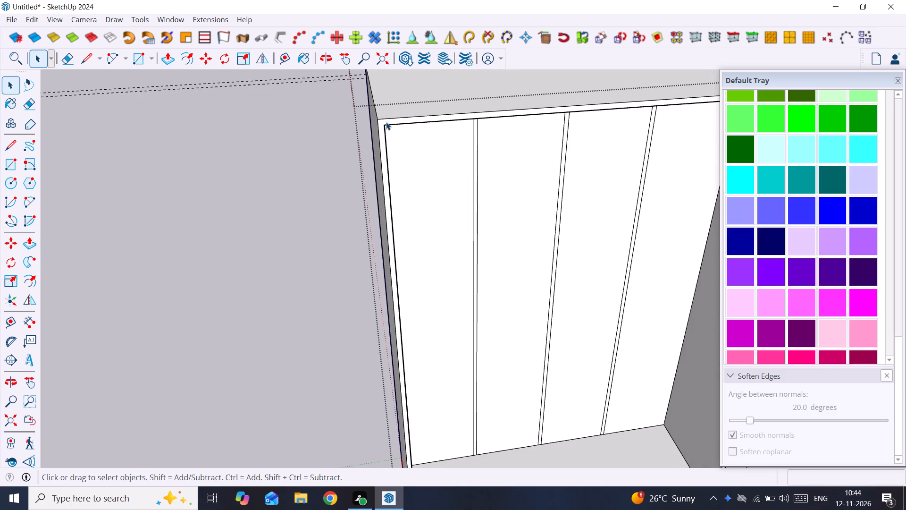
{"action": "scroll", "coordinate": [386, 122], "scroll_direction": "down", "scroll_amount": 4}
{"action": "middle_click_drag", "start_coordinate": [358, 132], "coordinate": [369, 134]}
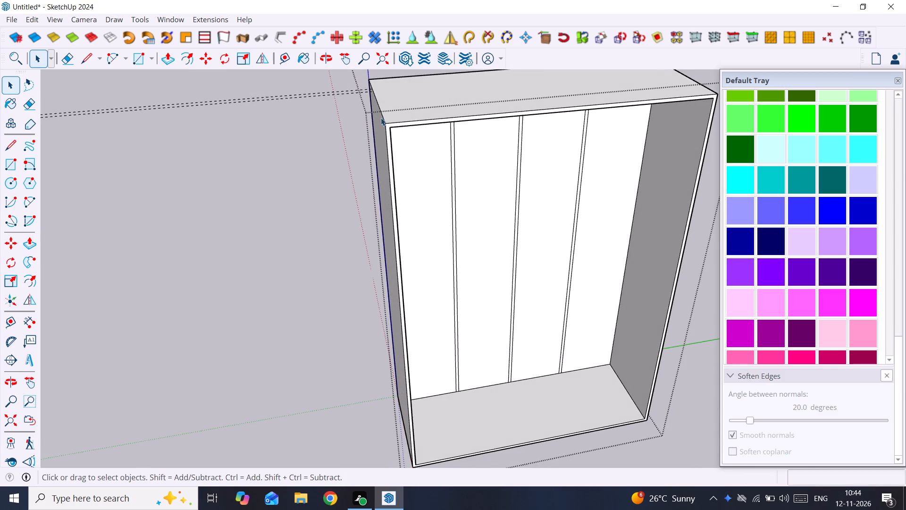
{"action": "middle_click_drag", "start_coordinate": [380, 118], "coordinate": [634, 180]}
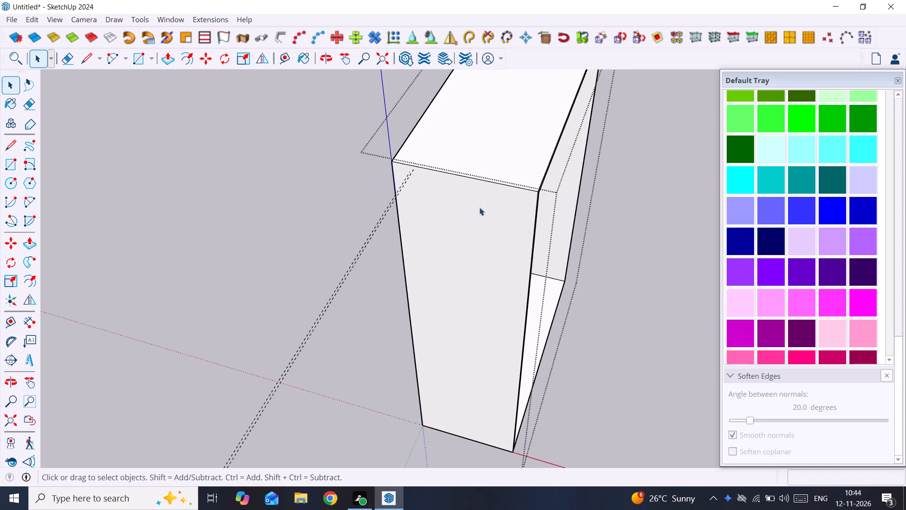
{"action": "key", "text": "t"}
{"action": "left_click", "coordinate": [408, 136]}
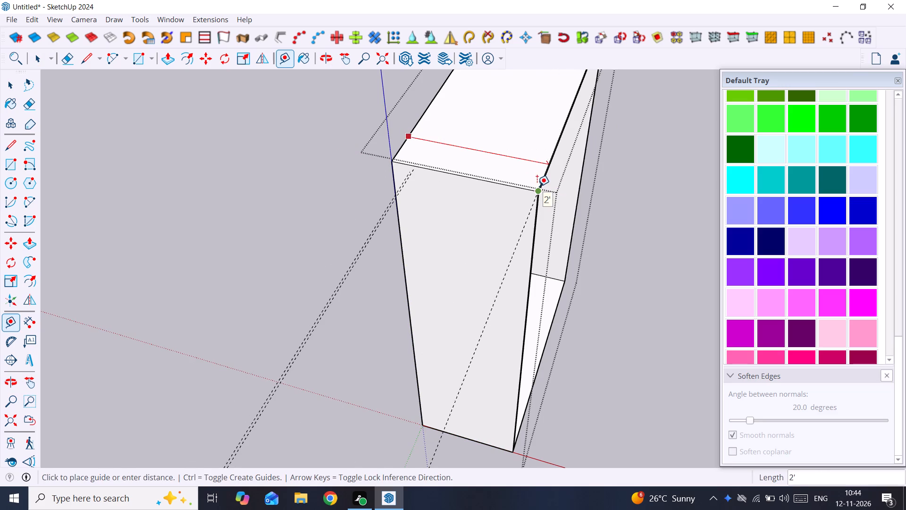
{"action": "key", "text": "space"}
Try to measure the cabinet's depth across its underside, starting from the front bottom edge.
{"action": "middle_click_drag", "start_coordinate": [556, 273], "coordinate": [442, 0]}
{"action": "middle_click_drag", "start_coordinate": [512, 413], "coordinate": [512, 405]}
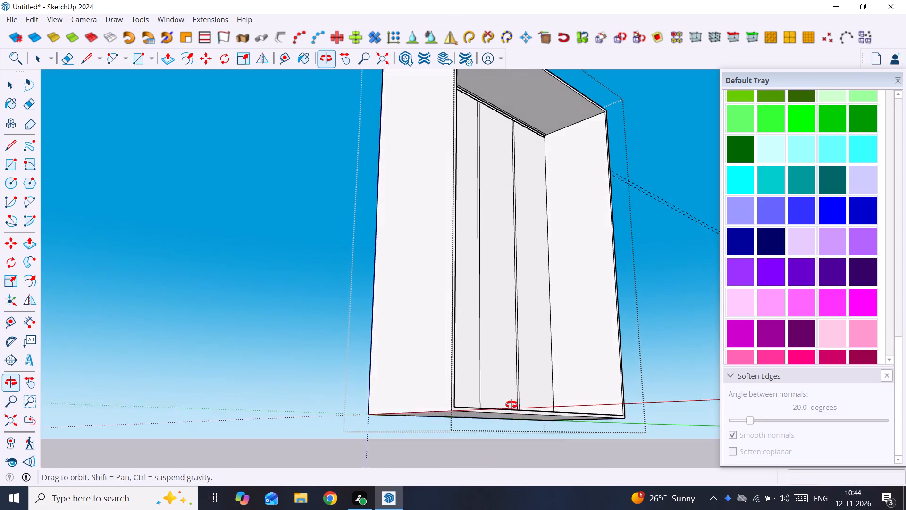
{"action": "middle_click_drag", "start_coordinate": [512, 405], "coordinate": [500, 206]}
{"action": "key", "text": "t"}
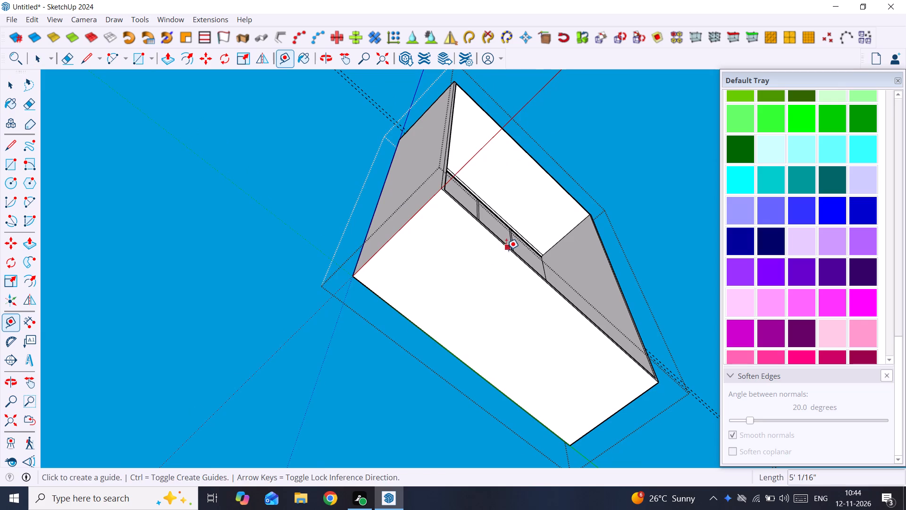
{"action": "left_click", "coordinate": [507, 250]}
{"action": "key", "text": "space"}
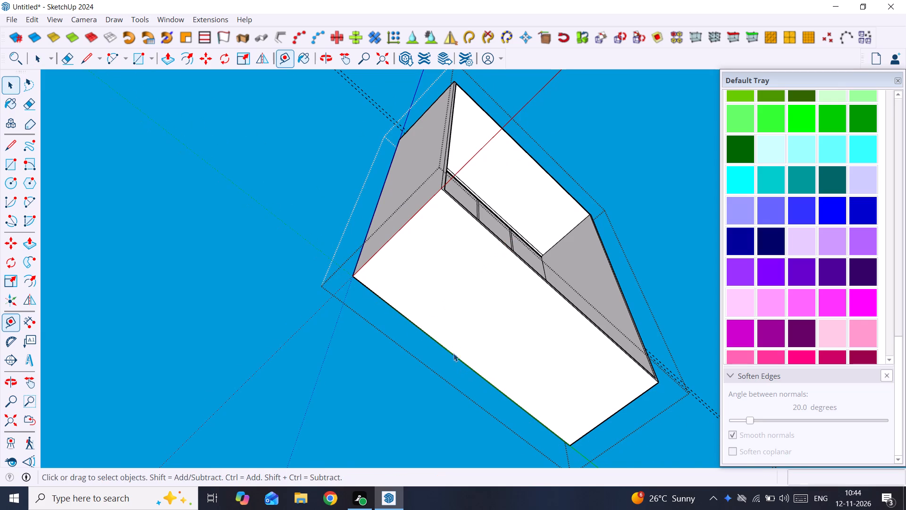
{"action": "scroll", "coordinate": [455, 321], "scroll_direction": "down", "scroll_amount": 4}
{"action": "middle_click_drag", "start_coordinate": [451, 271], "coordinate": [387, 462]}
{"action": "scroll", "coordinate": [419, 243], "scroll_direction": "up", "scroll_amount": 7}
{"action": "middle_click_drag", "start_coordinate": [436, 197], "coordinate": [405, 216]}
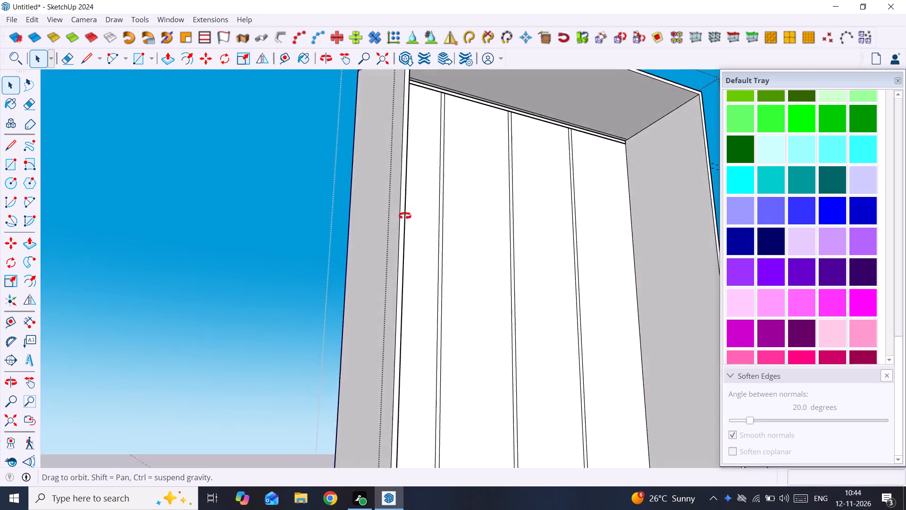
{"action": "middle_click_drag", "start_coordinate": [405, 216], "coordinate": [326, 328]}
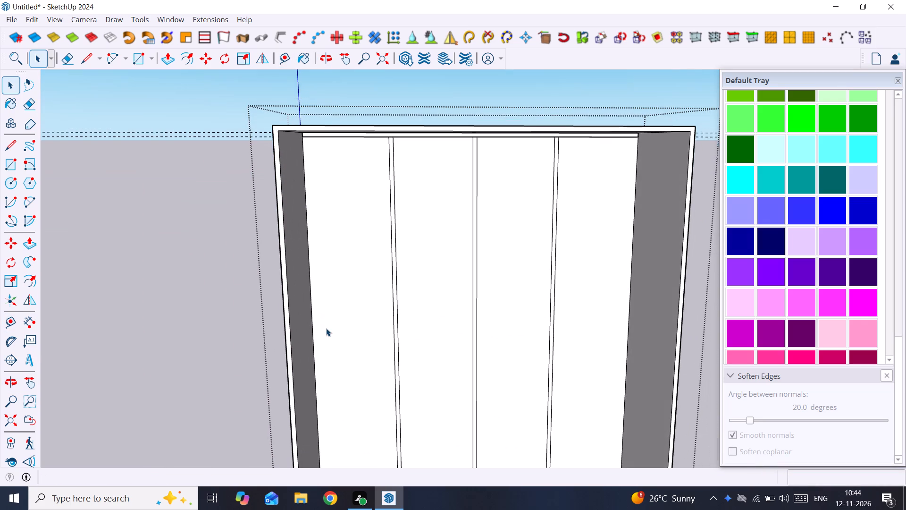
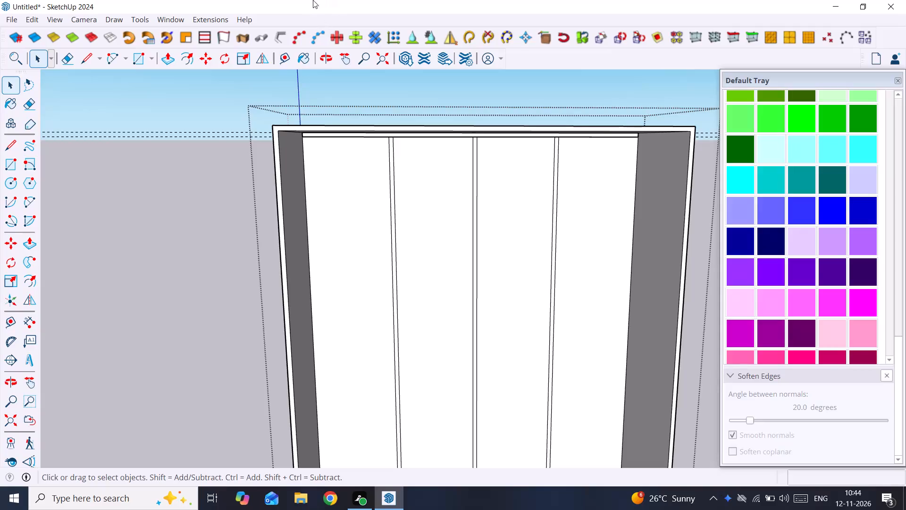
Extrude the first divider strip on the back panel forward 1' 9" to the cabinet's front edge.
{"action": "scroll", "coordinate": [302, 0], "scroll_direction": "down", "scroll_amount": 3}
{"action": "scroll", "coordinate": [347, 171], "scroll_direction": "down", "scroll_amount": 1}
{"action": "scroll", "coordinate": [251, 237], "scroll_direction": "down", "scroll_amount": 2}
{"action": "middle_click_drag", "start_coordinate": [251, 238], "coordinate": [344, 309]}
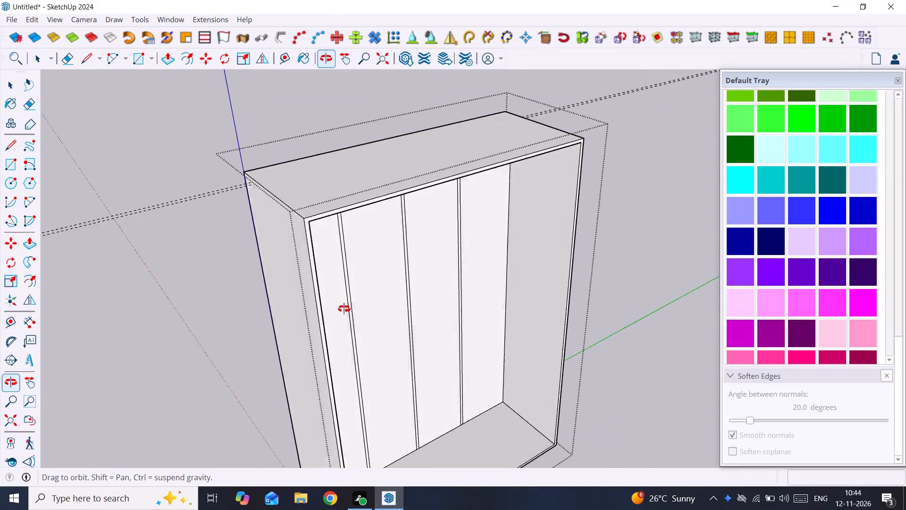
{"action": "middle_click_drag", "start_coordinate": [344, 309], "coordinate": [262, 158]}
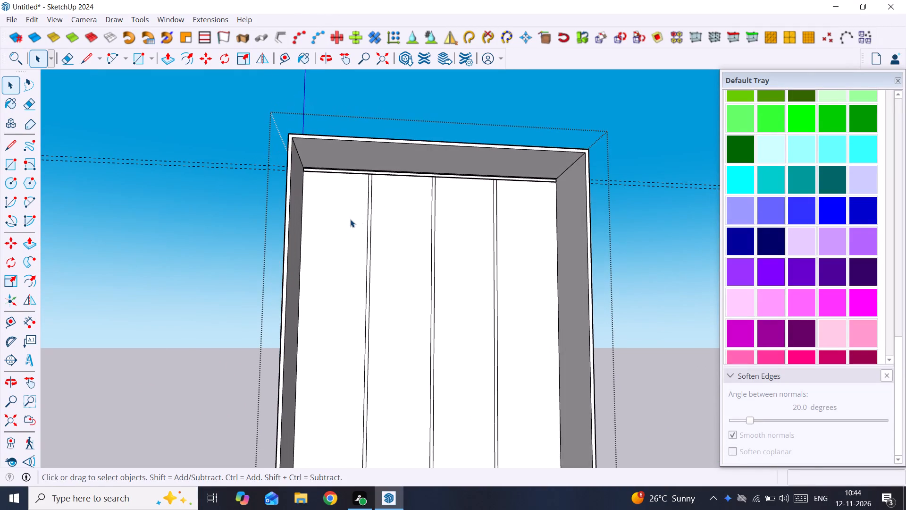
{"action": "scroll", "coordinate": [350, 219], "scroll_direction": "up", "scroll_amount": 7}
{"action": "left_click", "coordinate": [373, 172]}
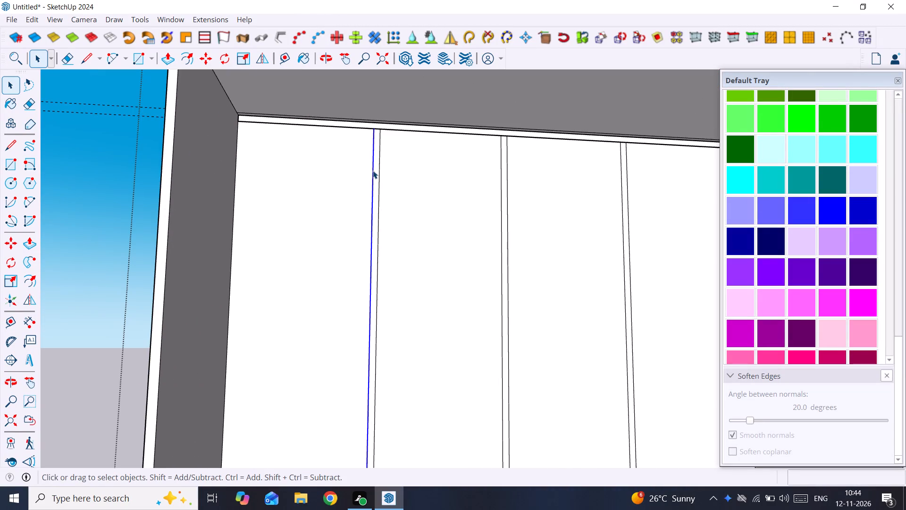
{"action": "left_click", "coordinate": [378, 163]}
{"action": "scroll", "coordinate": [378, 162], "scroll_direction": "up", "scroll_amount": 5}
{"action": "left_click", "coordinate": [377, 170]}
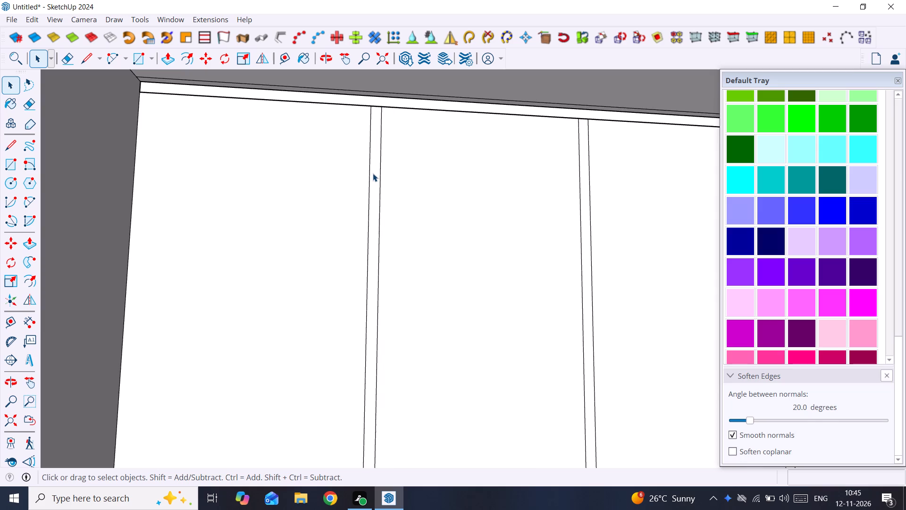
{"action": "left_click", "coordinate": [373, 173]}
{"action": "key", "text": "p"}
{"action": "left_click", "coordinate": [373, 173]}
{"action": "scroll", "coordinate": [379, 161], "scroll_direction": "up", "scroll_amount": 1}
{"action": "scroll", "coordinate": [381, 159], "scroll_direction": "down", "scroll_amount": 17}
{"action": "middle_click_drag", "start_coordinate": [385, 158], "coordinate": [507, 290]}
{"action": "scroll", "coordinate": [452, 270], "scroll_direction": "down", "scroll_amount": 1}
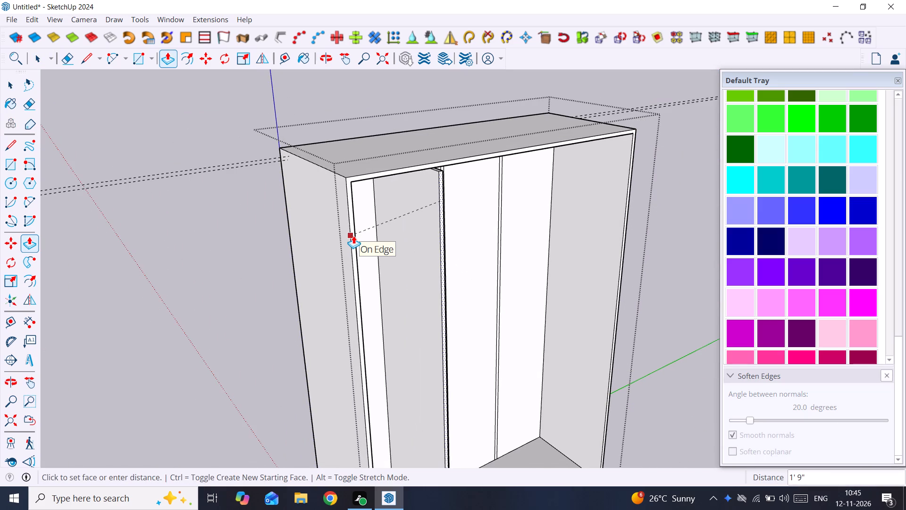
{"action": "scroll", "coordinate": [353, 236], "scroll_direction": "up", "scroll_amount": 3}
{"action": "middle_click_drag", "start_coordinate": [356, 237], "coordinate": [450, 274]}
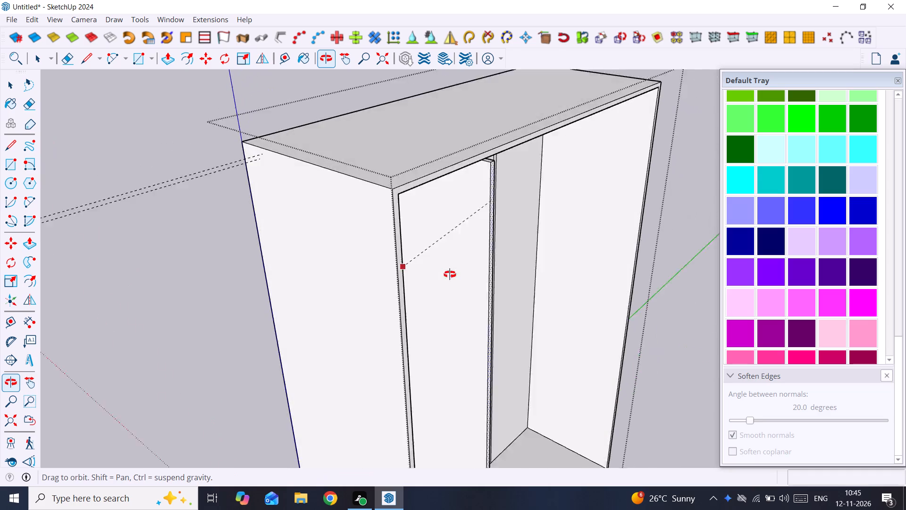
{"action": "middle_click_drag", "start_coordinate": [450, 274], "coordinate": [556, 345]}
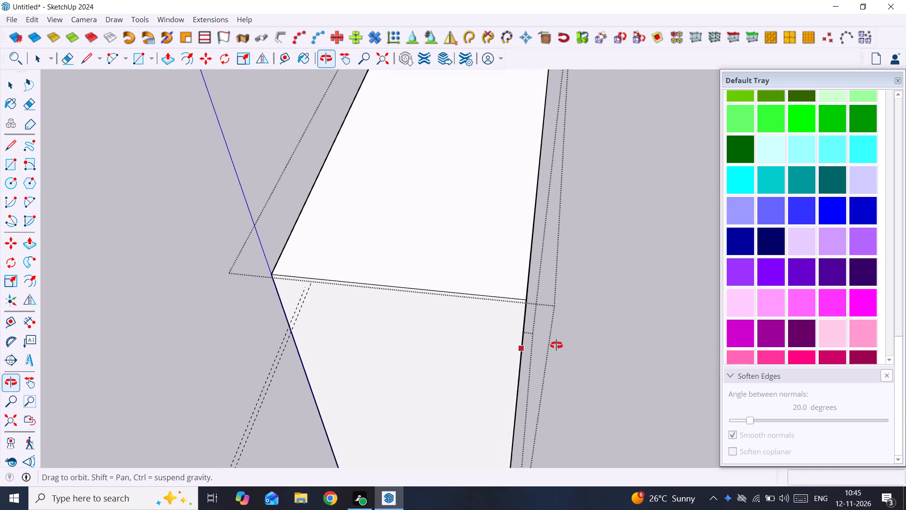
{"action": "middle_click_drag", "start_coordinate": [556, 345], "coordinate": [429, 326]}
{"action": "scroll", "coordinate": [429, 326], "scroll_direction": "down", "scroll_amount": 15}
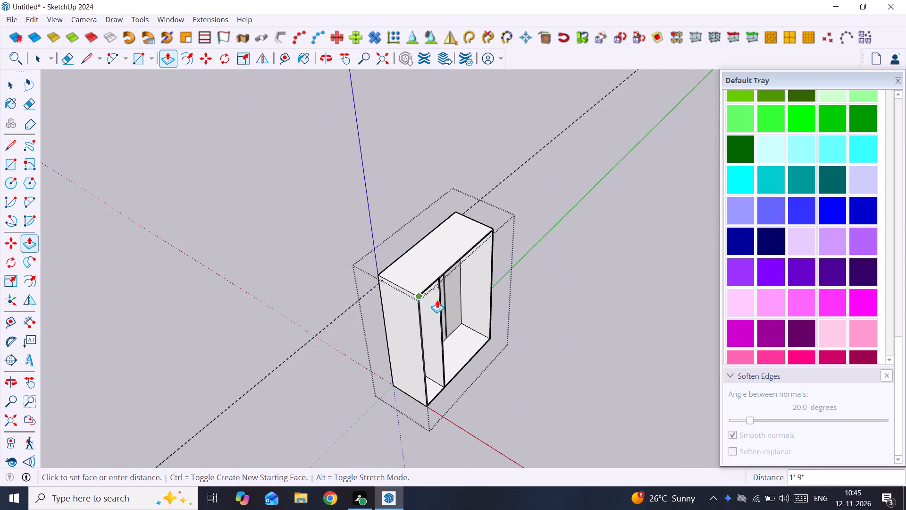
{"action": "scroll", "coordinate": [478, 375], "scroll_direction": "up", "scroll_amount": 20}
{"action": "scroll", "coordinate": [478, 375], "scroll_direction": "up", "scroll_amount": 1}
{"action": "middle_click_drag", "start_coordinate": [429, 408], "coordinate": [428, 407]}
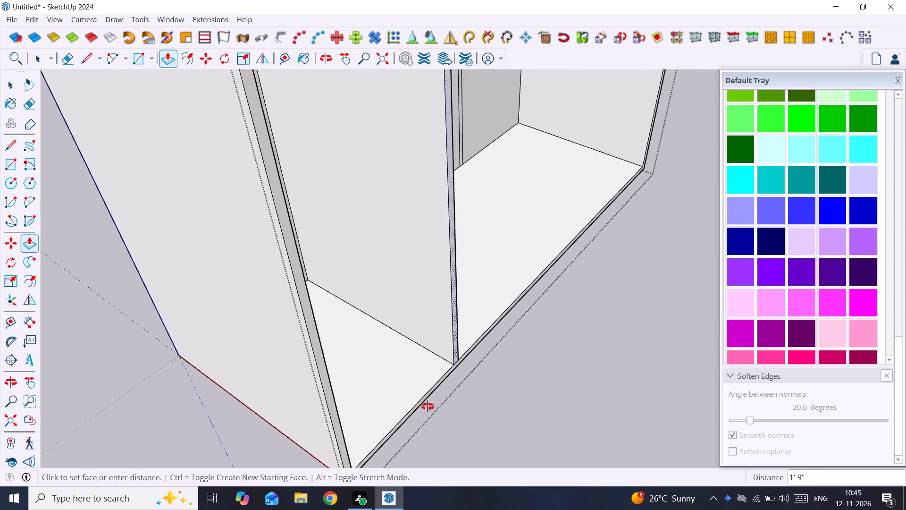
{"action": "middle_click_drag", "start_coordinate": [428, 407], "coordinate": [350, 353]}
{"action": "left_click", "coordinate": [389, 312]}
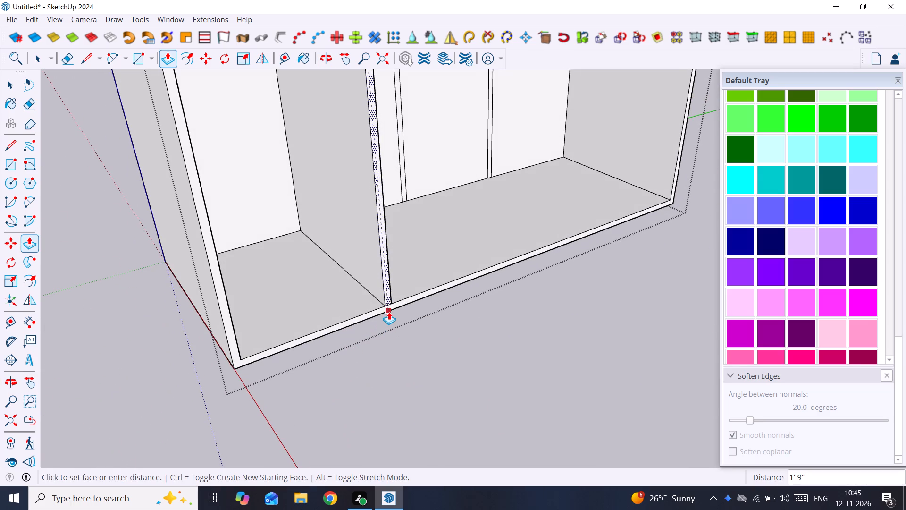
{"action": "scroll", "coordinate": [392, 293], "scroll_direction": "down", "scroll_amount": 4}
{"action": "middle_click_drag", "start_coordinate": [402, 291], "coordinate": [305, 289]}
{"action": "key", "text": "space"}
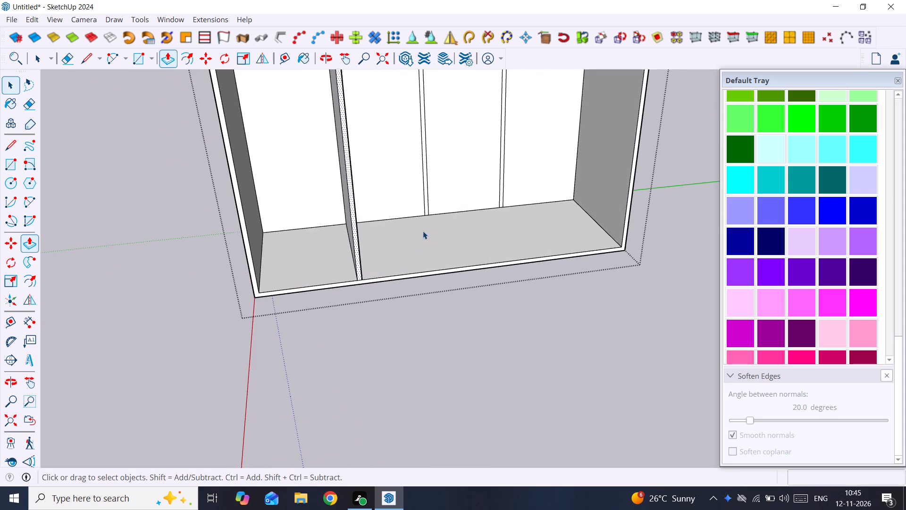
Extrude the second and third divider strips forward to the same depth as the first divider.
{"action": "scroll", "coordinate": [423, 199], "scroll_direction": "up", "scroll_amount": 3}
{"action": "left_click", "coordinate": [427, 193]}
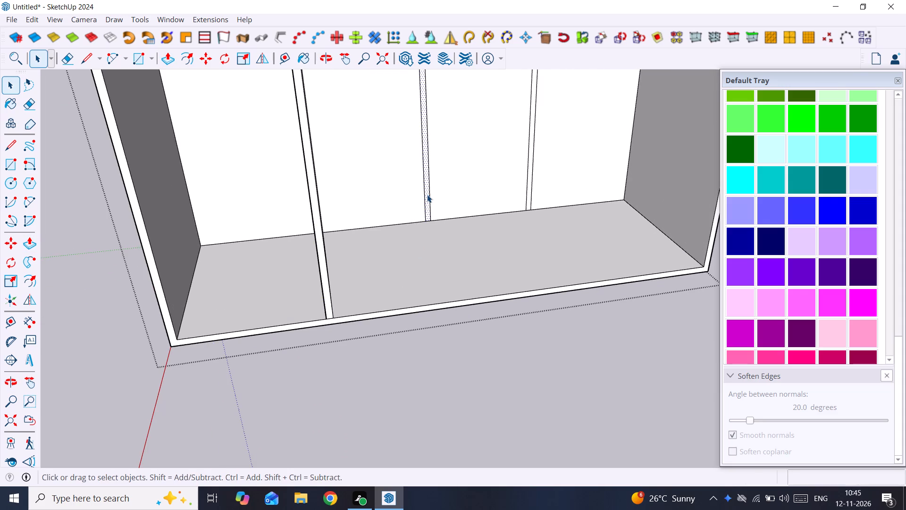
{"action": "key", "text": "p"}
{"action": "double_click", "coordinate": [427, 195]}
{"action": "key", "text": "space"}
{"action": "scroll", "coordinate": [534, 182], "scroll_direction": "up", "scroll_amount": 2}
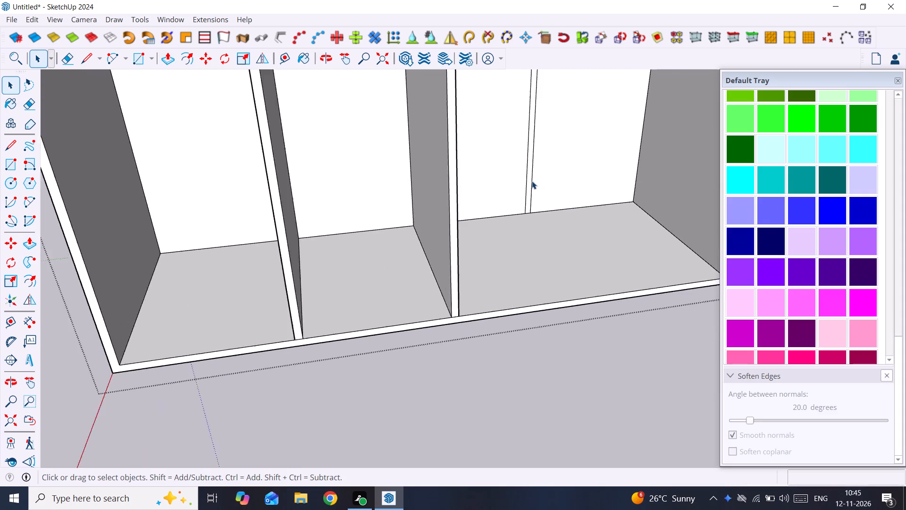
{"action": "scroll", "coordinate": [532, 181], "scroll_direction": "up", "scroll_amount": 1}
{"action": "left_click", "coordinate": [528, 174]}
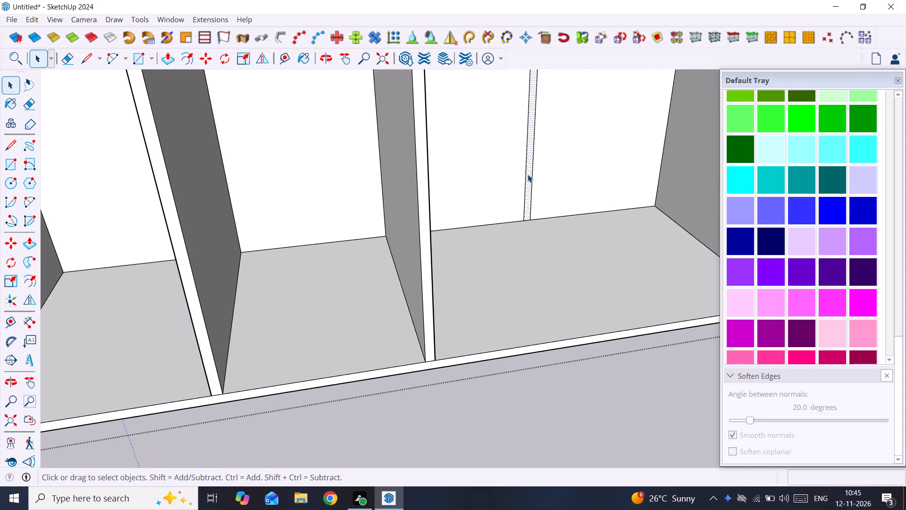
{"action": "key", "text": "p"}
{"action": "double_click", "coordinate": [528, 174]}
{"action": "key", "text": "space"}
Extrude the thin horizontal strip beneath the cabinet's top panel forward to the front edge to form a shelf board.
{"action": "scroll", "coordinate": [528, 178], "scroll_direction": "down", "scroll_amount": 8}
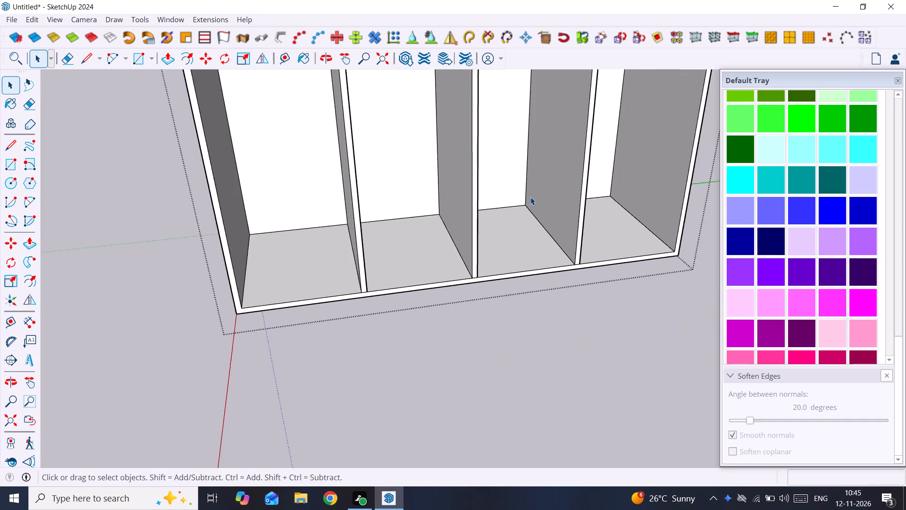
{"action": "scroll", "coordinate": [530, 197], "scroll_direction": "down", "scroll_amount": 3}
{"action": "middle_click_drag", "start_coordinate": [525, 208], "coordinate": [555, 359], "text": "shift"}
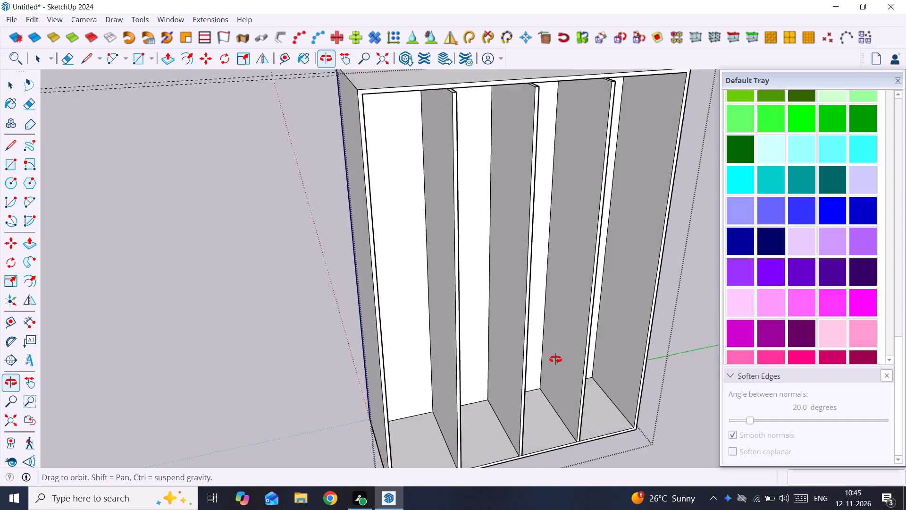
{"action": "middle_click_drag", "start_coordinate": [555, 359], "coordinate": [554, 357], "text": "shift"}
{"action": "scroll", "coordinate": [537, 309], "scroll_direction": "down", "scroll_amount": 5}
{"action": "middle_click_drag", "start_coordinate": [537, 307], "coordinate": [499, 273], "text": "shift"}
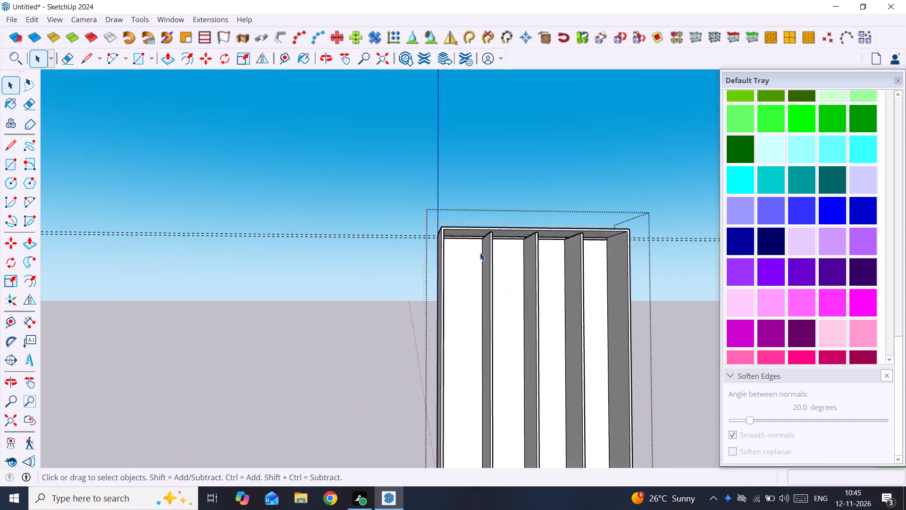
{"action": "scroll", "coordinate": [475, 247], "scroll_direction": "up", "scroll_amount": 12}
{"action": "left_click", "coordinate": [461, 230]}
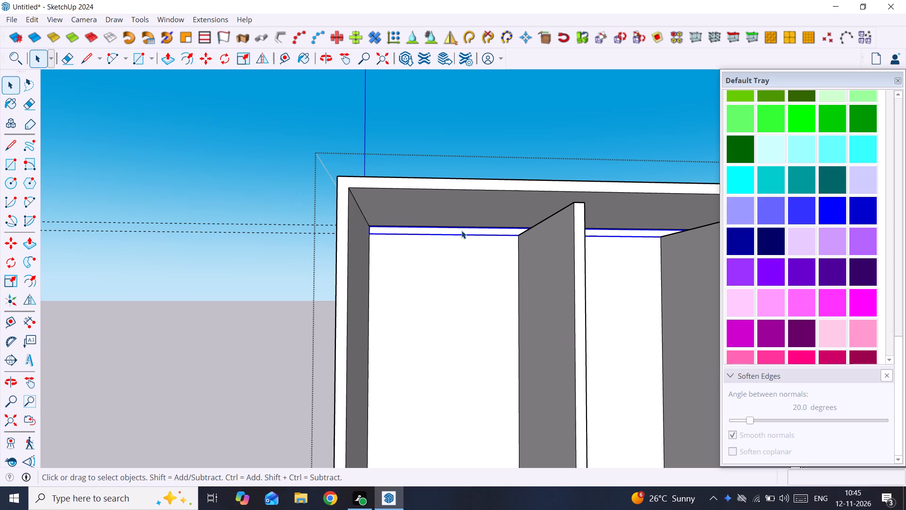
{"action": "left_click", "coordinate": [461, 231]}
{"action": "left_click", "coordinate": [461, 231]}
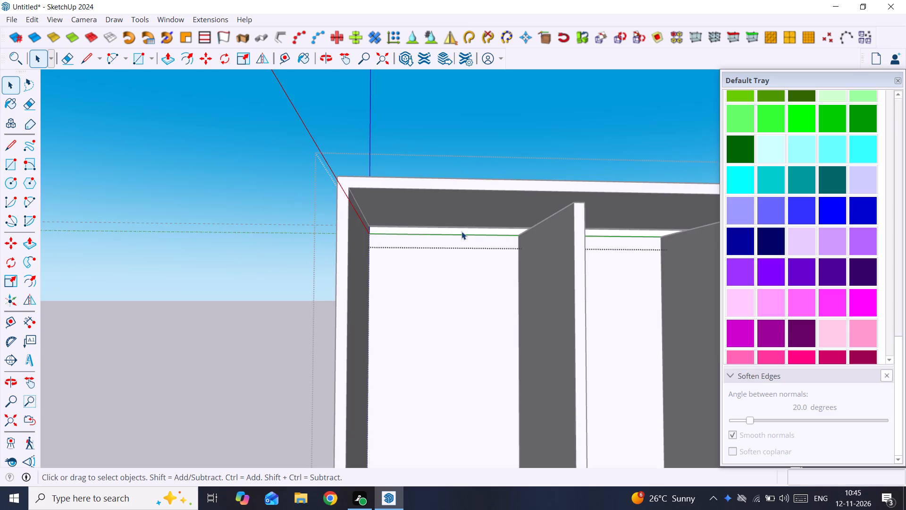
{"action": "scroll", "coordinate": [461, 231], "scroll_direction": "up", "scroll_amount": 8}
{"action": "left_click", "coordinate": [462, 234]}
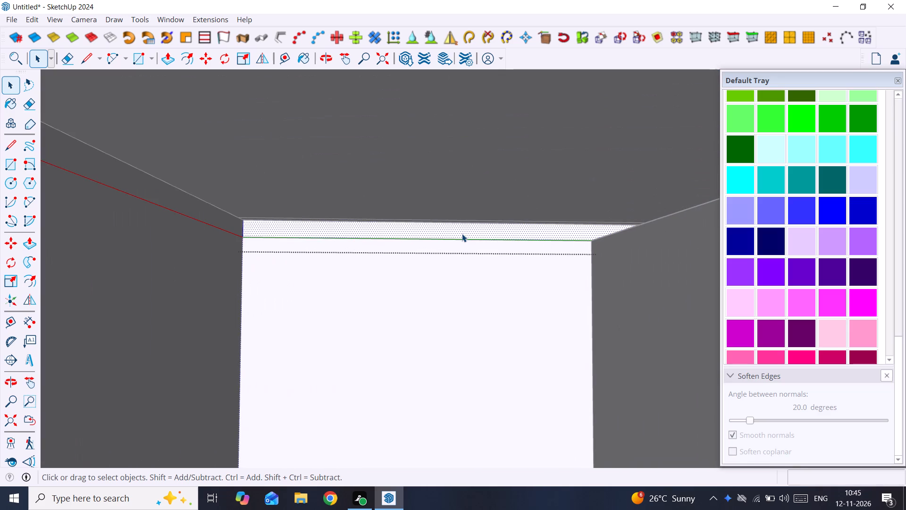
{"action": "key", "text": "p"}
{"action": "left_click", "coordinate": [462, 234]}
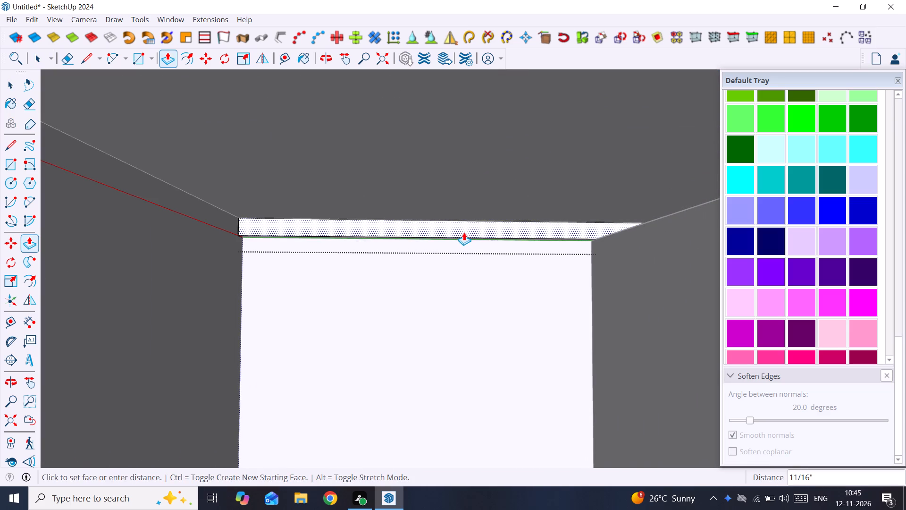
{"action": "double_click", "coordinate": [464, 232]}
{"action": "left_click", "coordinate": [464, 232]}
{"action": "scroll", "coordinate": [543, 248], "scroll_direction": "down", "scroll_amount": 3}
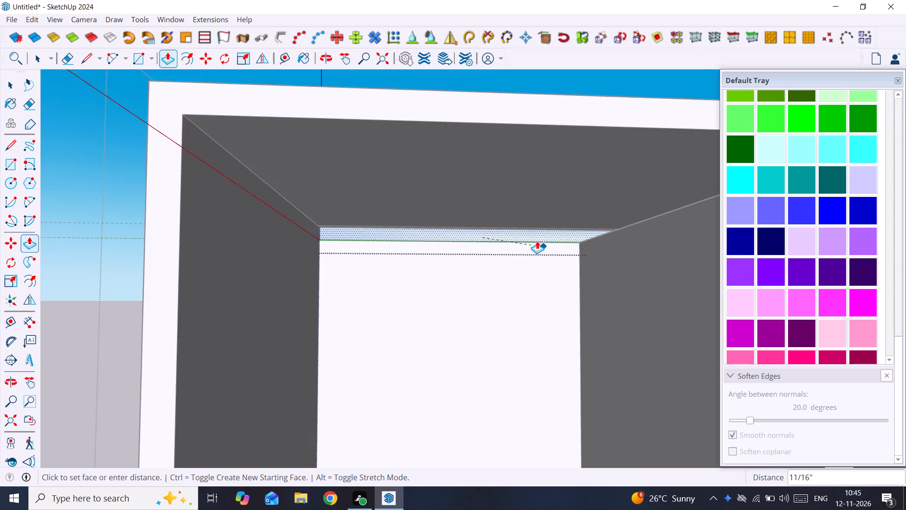
{"action": "scroll", "coordinate": [537, 241], "scroll_direction": "down", "scroll_amount": 4}
{"action": "scroll", "coordinate": [626, 252], "scroll_direction": "down", "scroll_amount": 8}
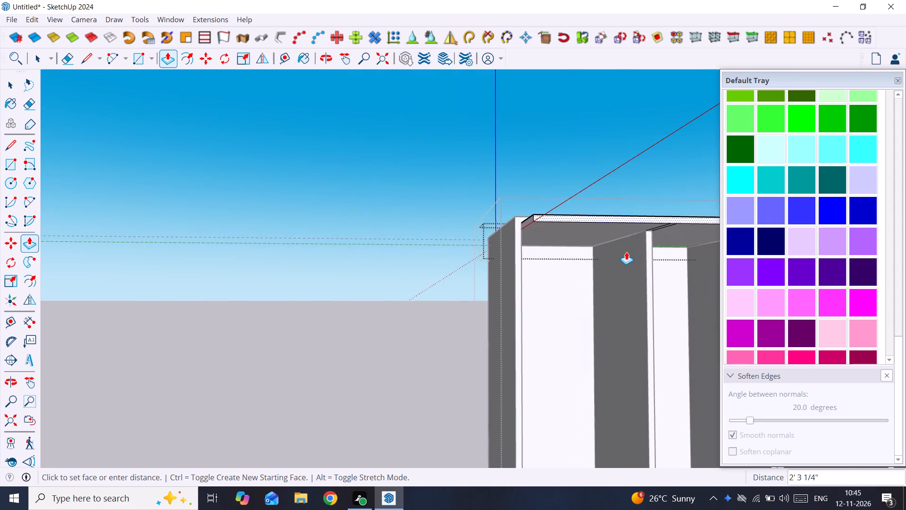
{"action": "middle_click_drag", "start_coordinate": [629, 255], "coordinate": [678, 366]}
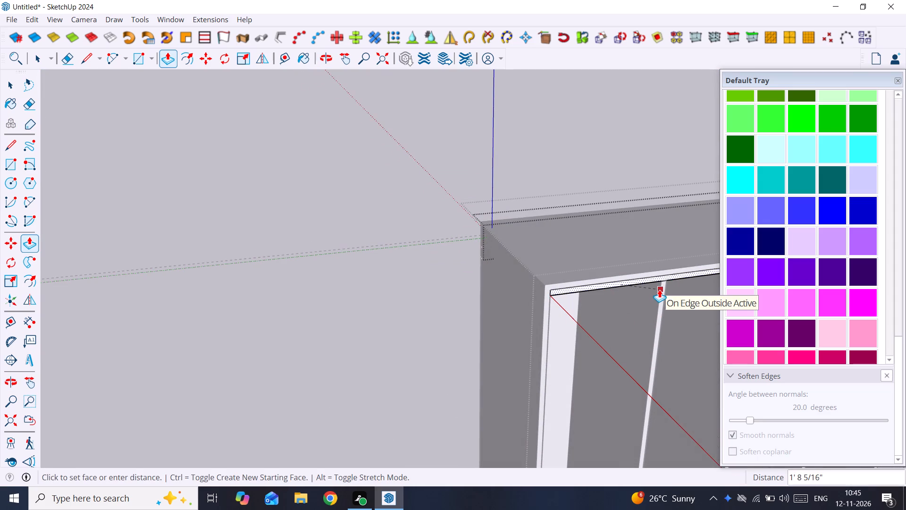
{"action": "left_click", "coordinate": [659, 289]}
{"action": "key", "text": "space"}
{"action": "scroll", "coordinate": [654, 289], "scroll_direction": "down", "scroll_amount": 5}
{"action": "middle_click_drag", "start_coordinate": [648, 284], "coordinate": [588, 271]}
{"action": "left_click", "coordinate": [487, 254]}
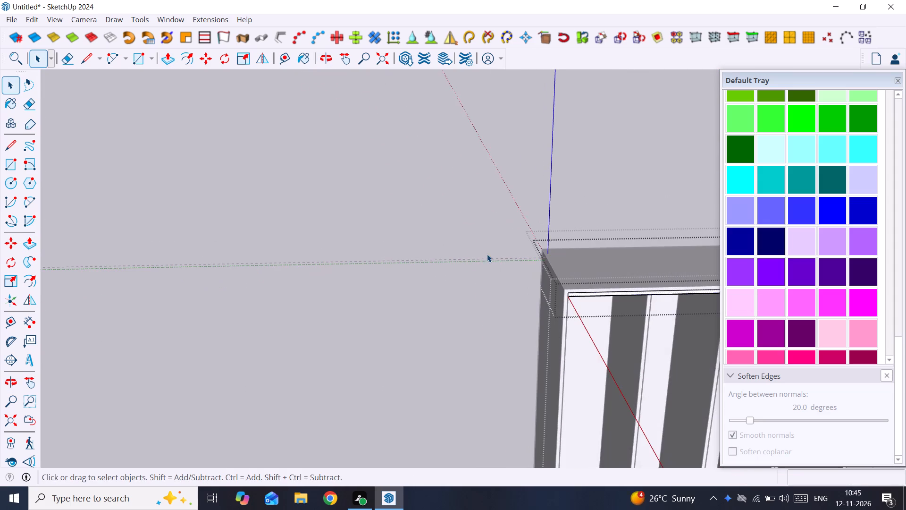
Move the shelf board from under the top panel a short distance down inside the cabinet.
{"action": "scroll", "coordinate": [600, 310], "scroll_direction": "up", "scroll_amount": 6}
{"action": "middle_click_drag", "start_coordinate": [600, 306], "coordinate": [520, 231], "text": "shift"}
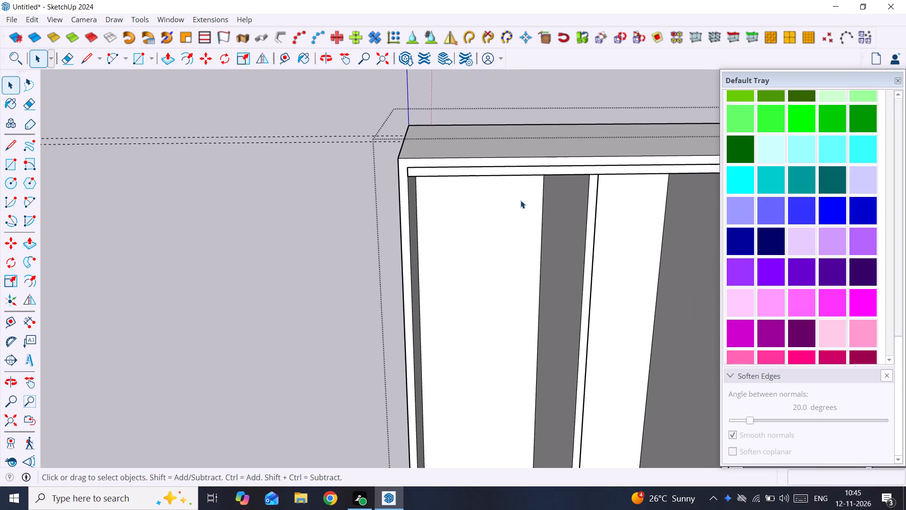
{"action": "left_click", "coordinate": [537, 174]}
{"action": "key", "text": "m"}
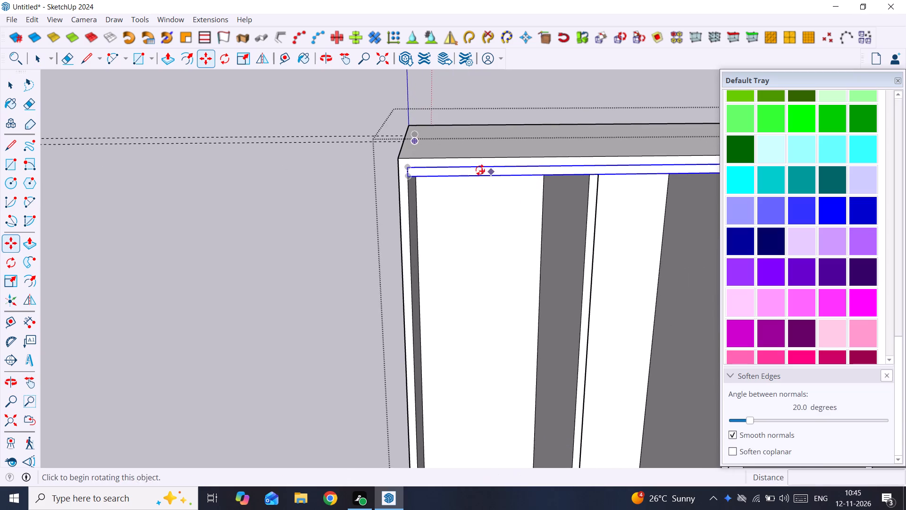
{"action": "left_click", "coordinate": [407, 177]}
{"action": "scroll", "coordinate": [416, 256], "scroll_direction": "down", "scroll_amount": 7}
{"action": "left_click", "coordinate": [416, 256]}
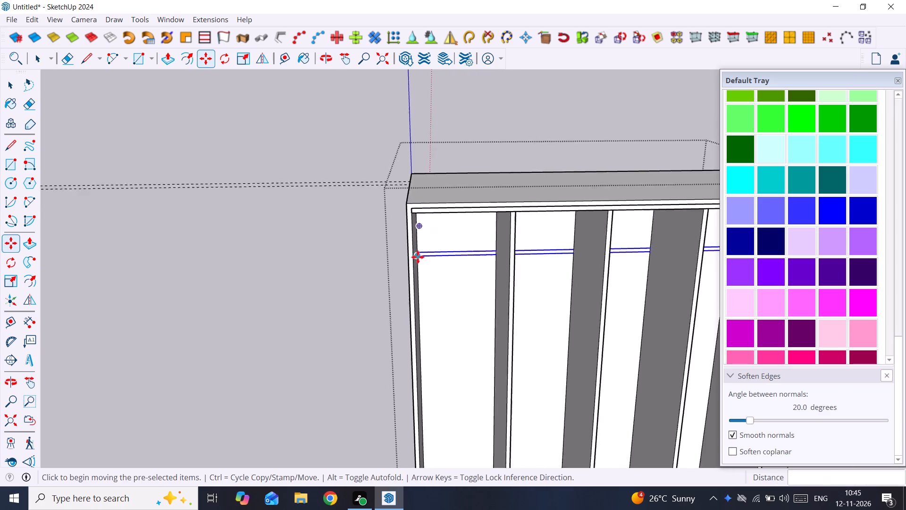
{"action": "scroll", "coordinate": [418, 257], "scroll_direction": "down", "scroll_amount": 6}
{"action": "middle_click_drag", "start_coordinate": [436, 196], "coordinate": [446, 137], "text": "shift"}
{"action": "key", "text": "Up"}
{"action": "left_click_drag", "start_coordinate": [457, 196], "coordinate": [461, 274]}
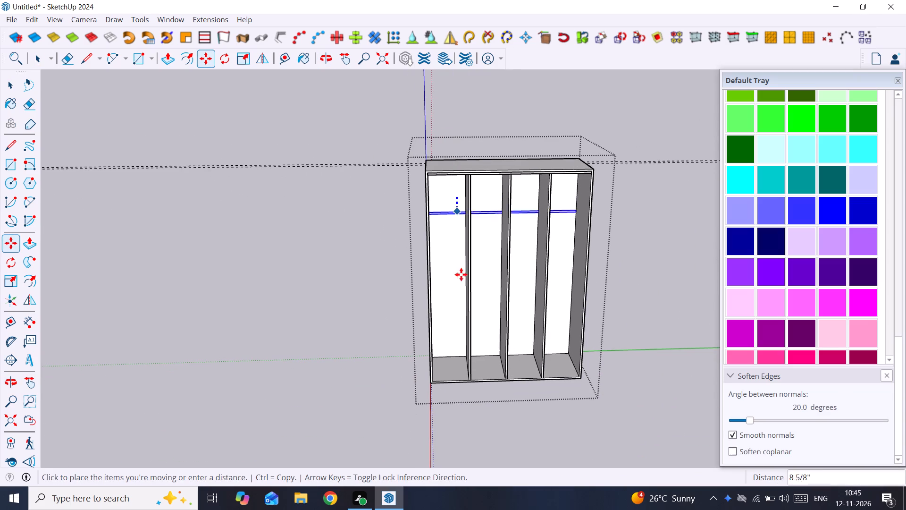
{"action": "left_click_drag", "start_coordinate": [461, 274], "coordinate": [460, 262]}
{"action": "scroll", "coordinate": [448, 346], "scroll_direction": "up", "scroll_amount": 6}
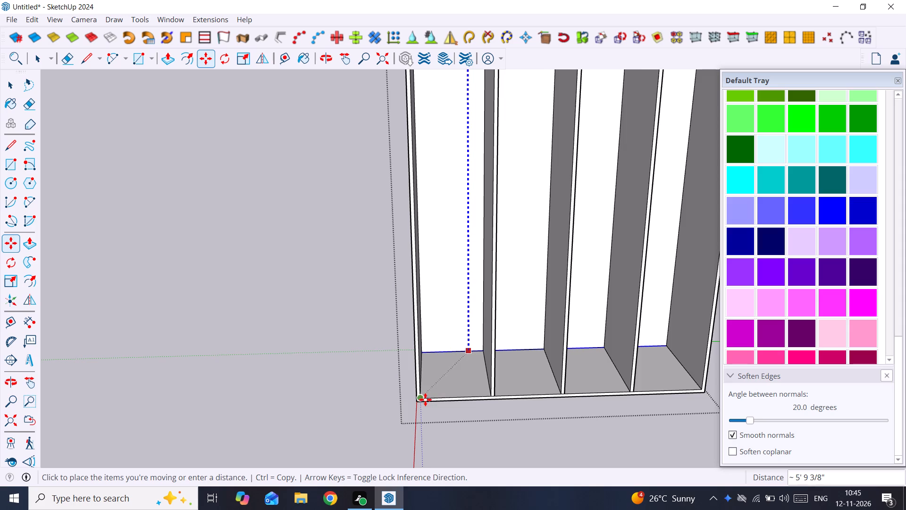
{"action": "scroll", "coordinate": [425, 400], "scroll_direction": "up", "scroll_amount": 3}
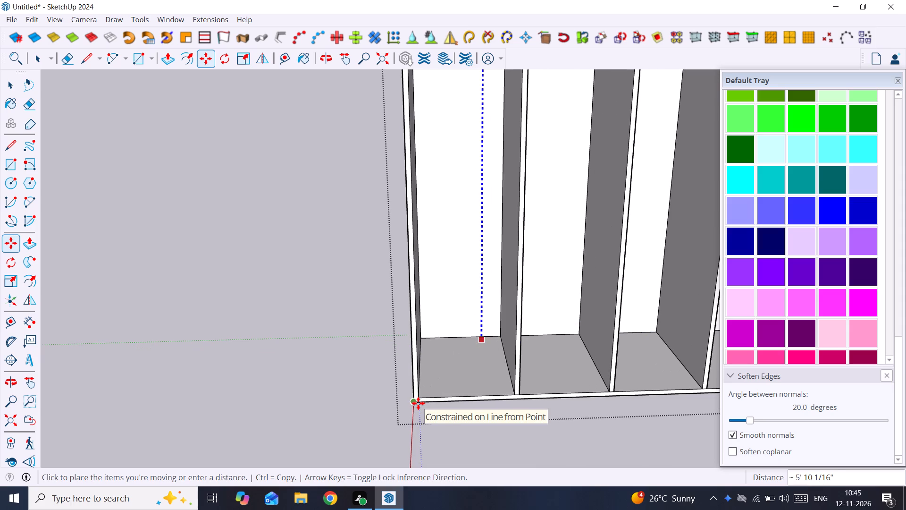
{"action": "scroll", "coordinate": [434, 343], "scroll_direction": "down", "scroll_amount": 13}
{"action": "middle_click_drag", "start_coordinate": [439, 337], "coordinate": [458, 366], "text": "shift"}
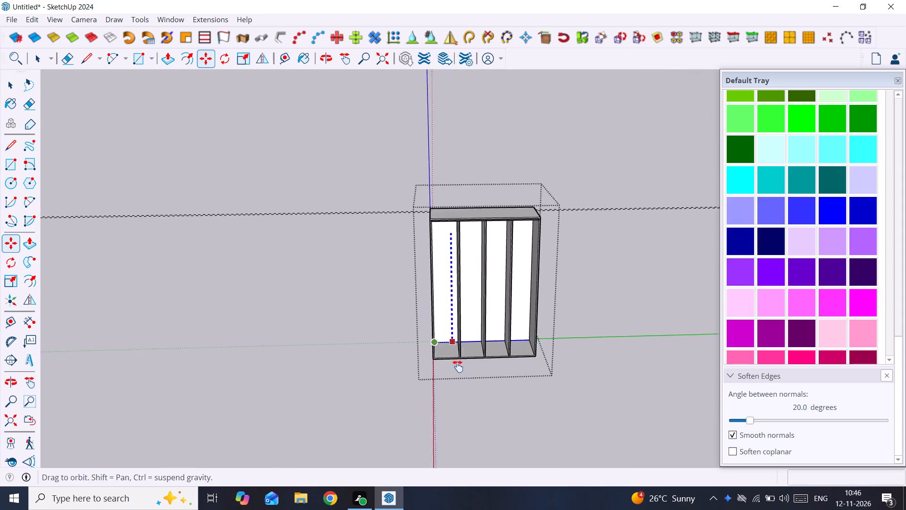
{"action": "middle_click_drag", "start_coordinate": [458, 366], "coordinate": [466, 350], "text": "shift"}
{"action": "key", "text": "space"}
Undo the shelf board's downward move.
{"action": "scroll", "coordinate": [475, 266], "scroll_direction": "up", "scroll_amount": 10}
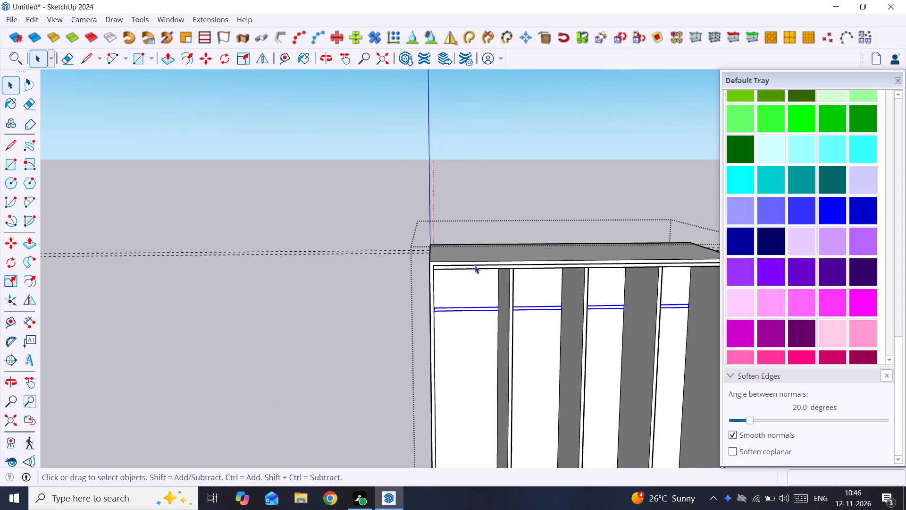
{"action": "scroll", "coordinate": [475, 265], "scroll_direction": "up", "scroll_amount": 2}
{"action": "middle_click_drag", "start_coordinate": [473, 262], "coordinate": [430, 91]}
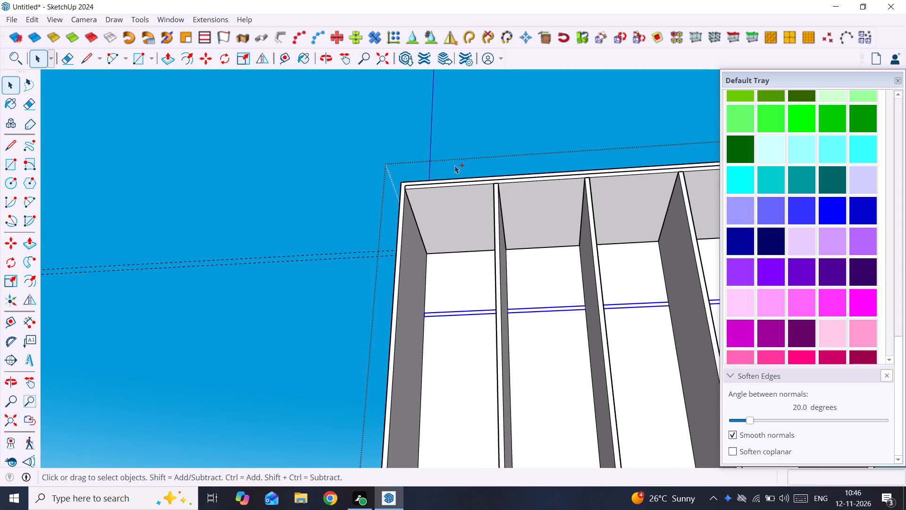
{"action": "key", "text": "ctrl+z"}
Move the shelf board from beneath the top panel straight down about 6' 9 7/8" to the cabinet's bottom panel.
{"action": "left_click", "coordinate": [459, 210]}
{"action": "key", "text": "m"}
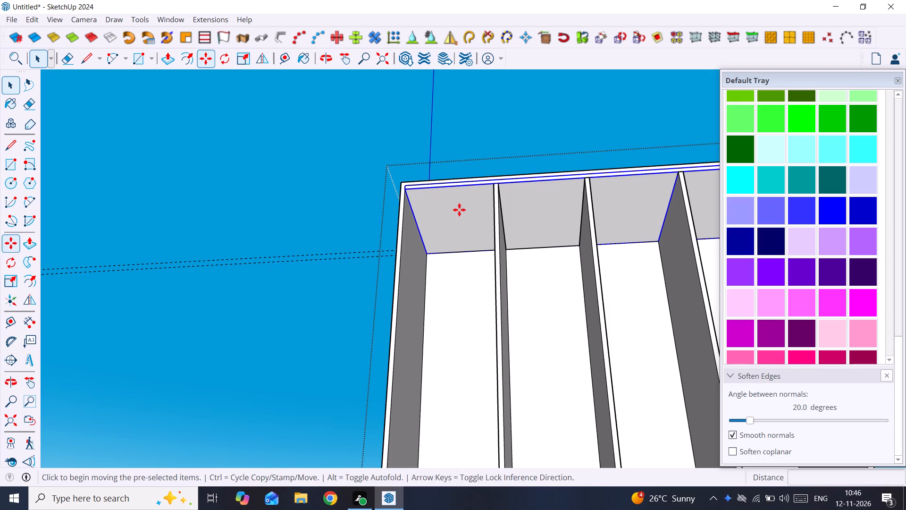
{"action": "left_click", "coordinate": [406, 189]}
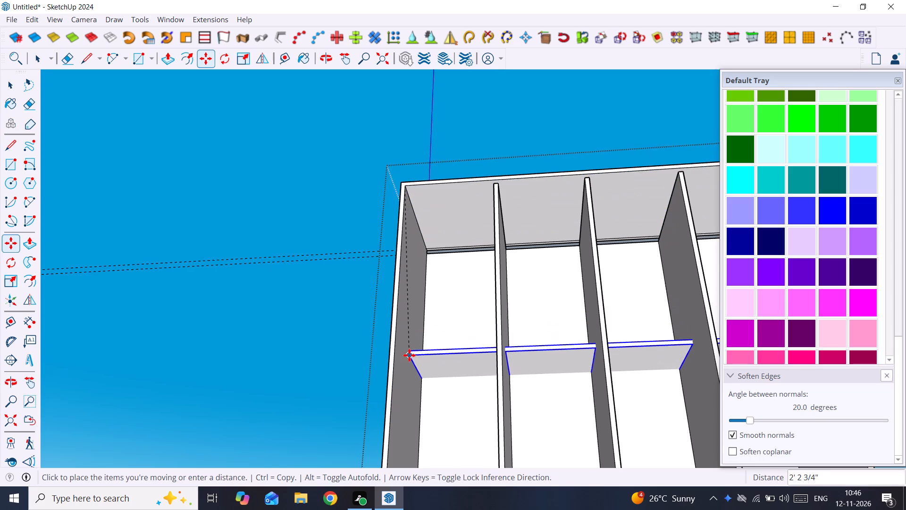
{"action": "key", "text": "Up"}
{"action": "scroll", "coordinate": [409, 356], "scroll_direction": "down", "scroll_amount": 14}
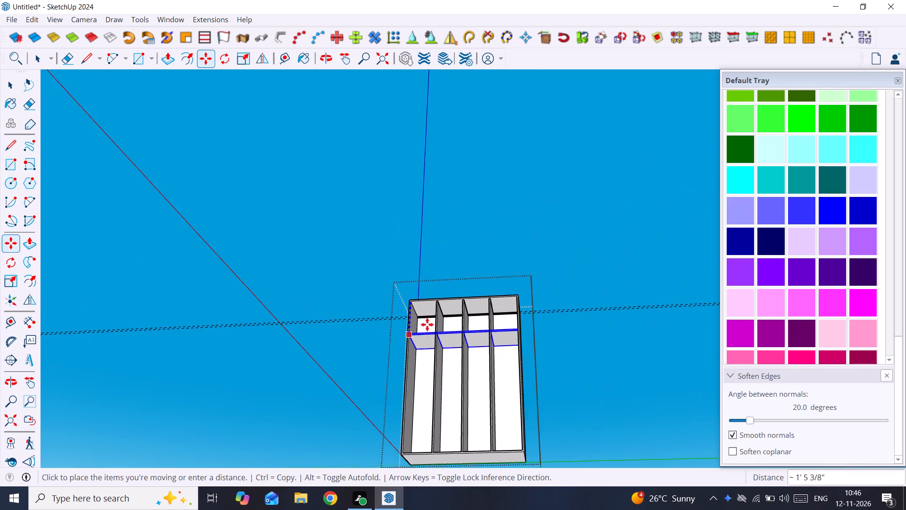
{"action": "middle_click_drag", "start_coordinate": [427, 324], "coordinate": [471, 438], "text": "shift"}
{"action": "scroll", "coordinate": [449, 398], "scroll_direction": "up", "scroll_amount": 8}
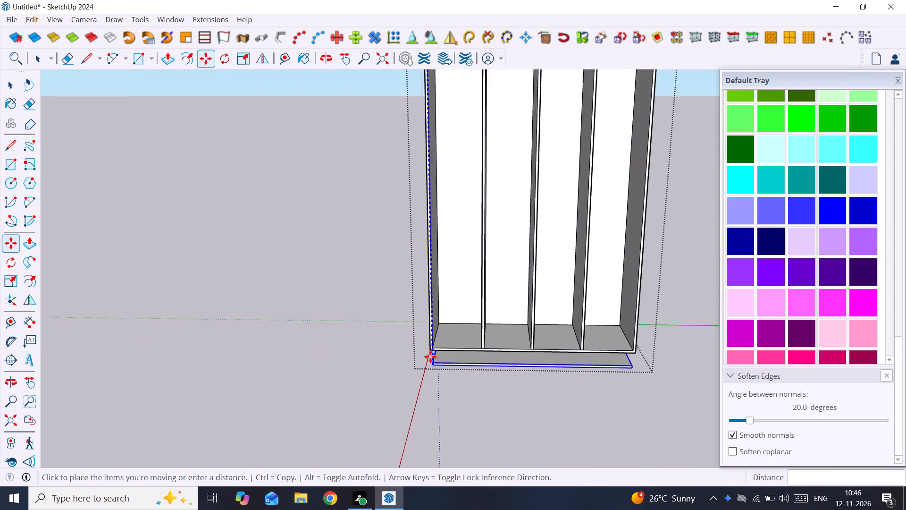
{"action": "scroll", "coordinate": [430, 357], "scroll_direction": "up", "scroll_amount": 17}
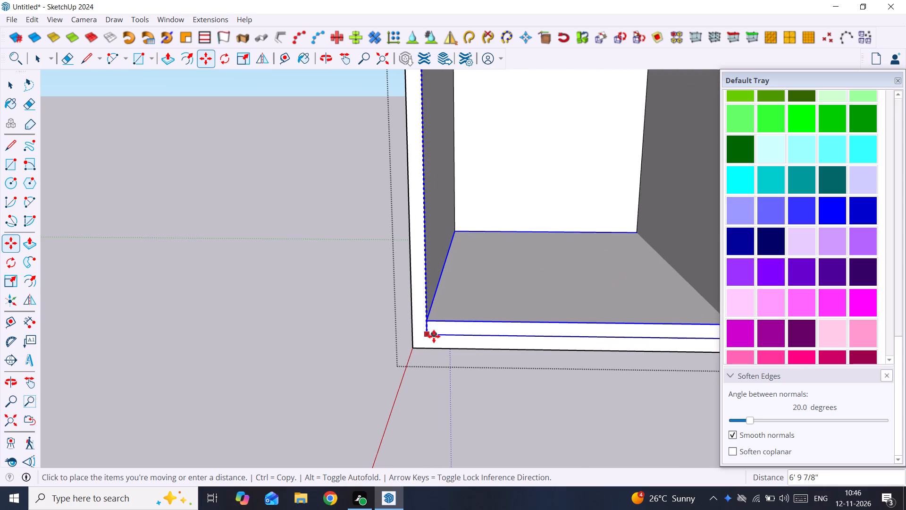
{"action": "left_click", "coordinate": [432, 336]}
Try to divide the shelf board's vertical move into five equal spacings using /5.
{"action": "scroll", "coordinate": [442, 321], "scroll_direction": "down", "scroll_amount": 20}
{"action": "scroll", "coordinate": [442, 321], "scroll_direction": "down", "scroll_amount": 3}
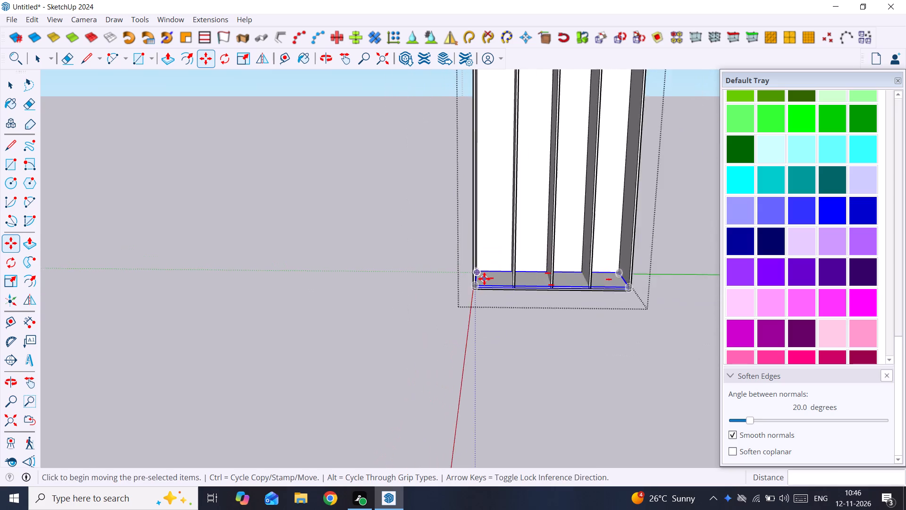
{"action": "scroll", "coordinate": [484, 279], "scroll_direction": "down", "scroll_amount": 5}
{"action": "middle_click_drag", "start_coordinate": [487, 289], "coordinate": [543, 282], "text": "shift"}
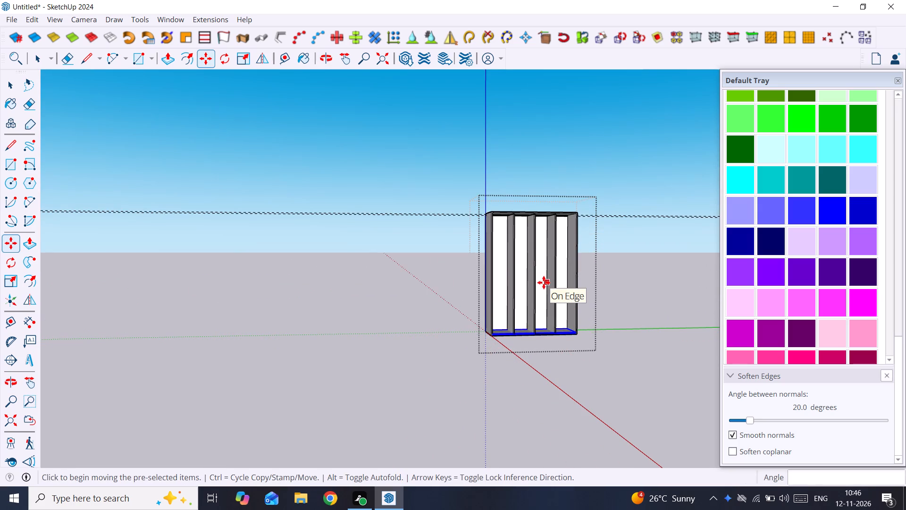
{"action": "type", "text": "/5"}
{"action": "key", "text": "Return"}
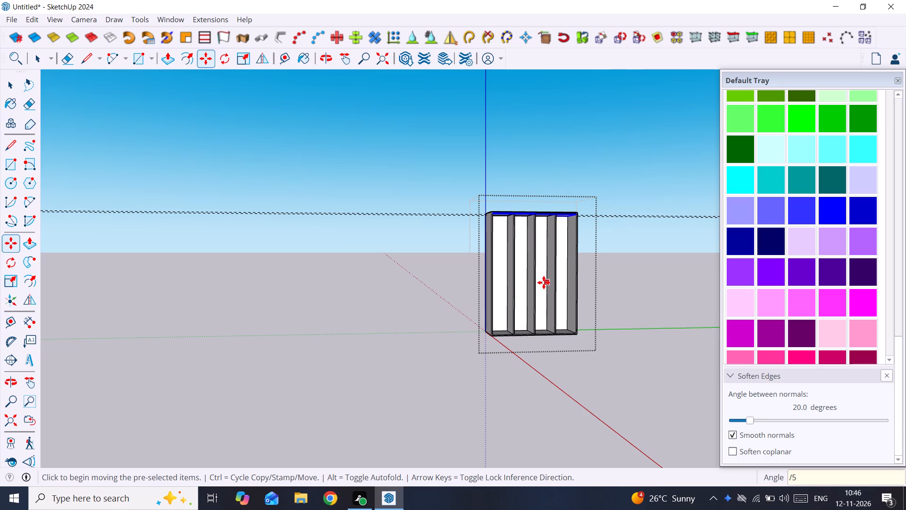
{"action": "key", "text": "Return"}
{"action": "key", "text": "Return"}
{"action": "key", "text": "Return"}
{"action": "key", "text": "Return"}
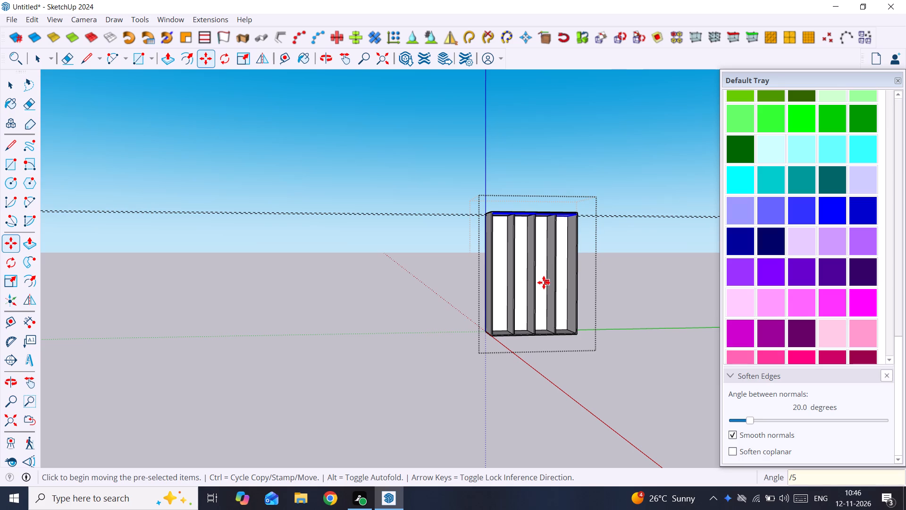
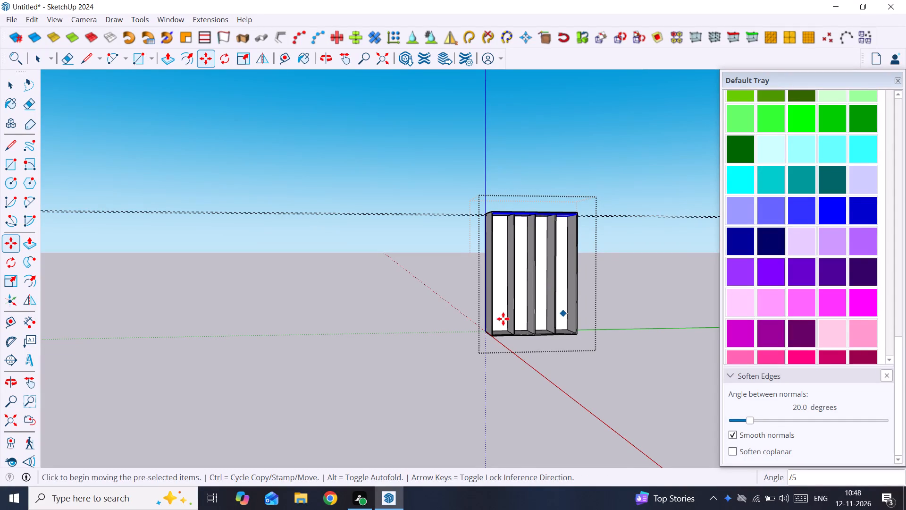
Copy the shelf board from beneath the top panel straight down 6' 9 7/8" to the cabinet's bottom panel.
{"action": "scroll", "coordinate": [501, 316], "scroll_direction": "up", "scroll_amount": 3}
{"action": "scroll", "coordinate": [510, 269], "scroll_direction": "up", "scroll_amount": 4}
{"action": "middle_click_drag", "start_coordinate": [503, 218], "coordinate": [444, 184]}
{"action": "scroll", "coordinate": [444, 187], "scroll_direction": "down", "scroll_amount": 3}
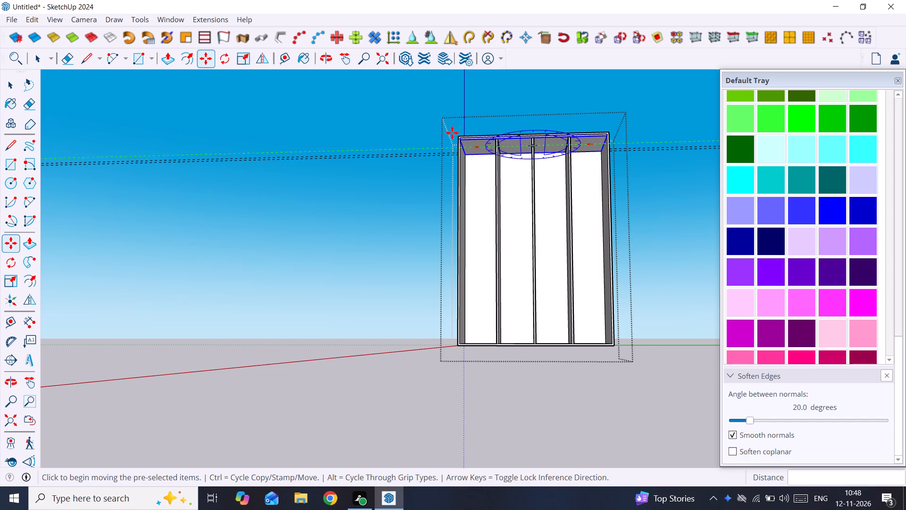
{"action": "scroll", "coordinate": [452, 133], "scroll_direction": "up", "scroll_amount": 17}
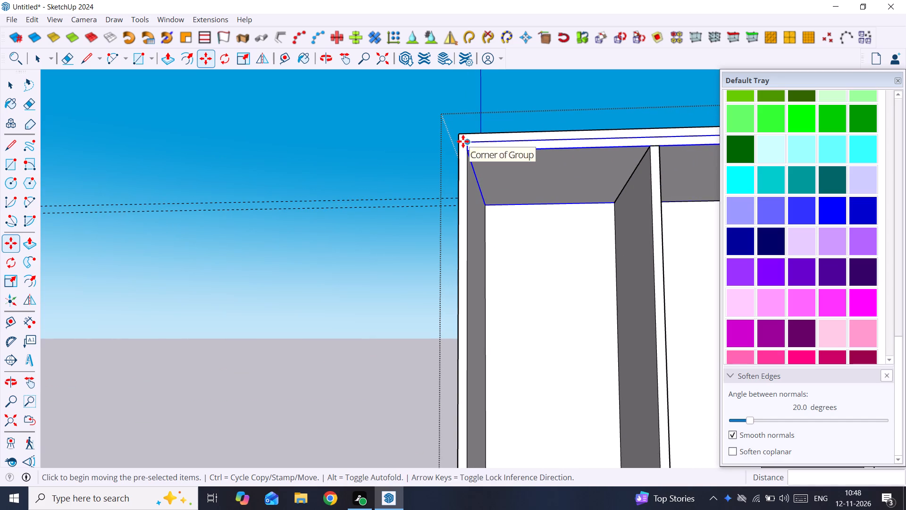
{"action": "left_click", "coordinate": [467, 141]}
{"action": "scroll", "coordinate": [478, 258], "scroll_direction": "down", "scroll_amount": 12}
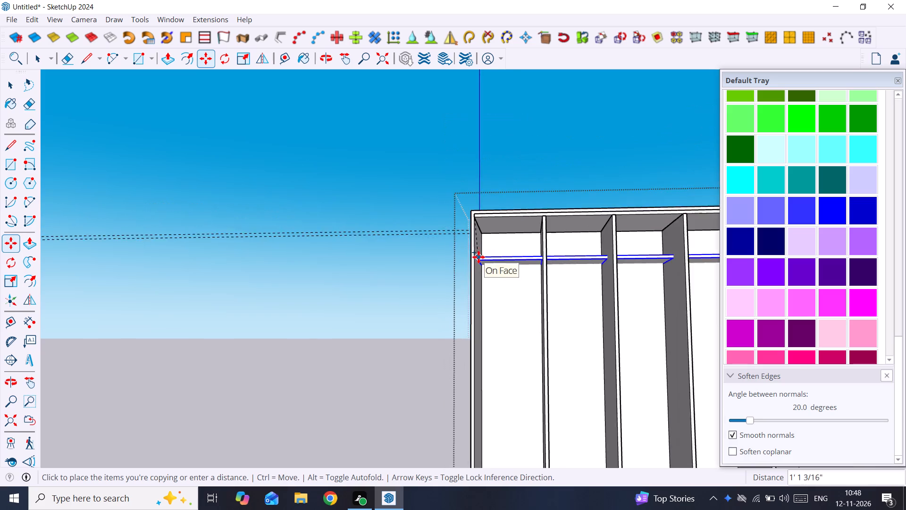
{"action": "scroll", "coordinate": [478, 257], "scroll_direction": "down", "scroll_amount": 3}
{"action": "middle_click_drag", "start_coordinate": [479, 267], "coordinate": [509, 246], "text": "shift"}
{"action": "scroll", "coordinate": [522, 289], "scroll_direction": "up", "scroll_amount": 7}
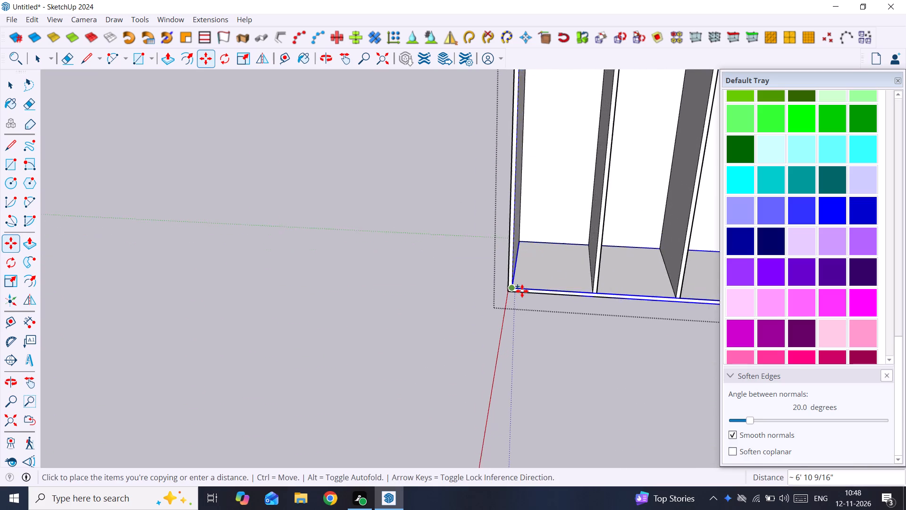
{"action": "scroll", "coordinate": [522, 291], "scroll_direction": "up", "scroll_amount": 17}
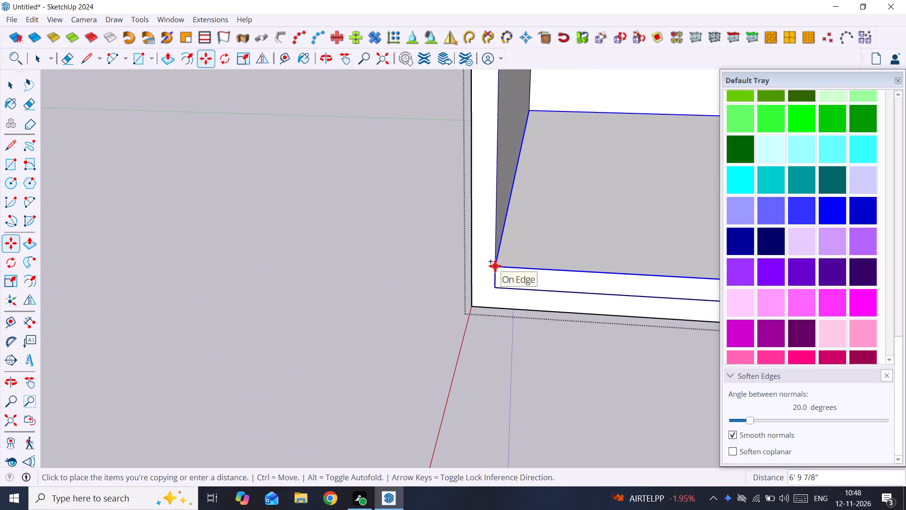
{"action": "left_click", "coordinate": [495, 266]}
Divide the shelf board copy into five equal vertical spacings using /5.
{"action": "scroll", "coordinate": [497, 256], "scroll_direction": "down", "scroll_amount": 20}
{"action": "scroll", "coordinate": [497, 256], "scroll_direction": "down", "scroll_amount": 14}
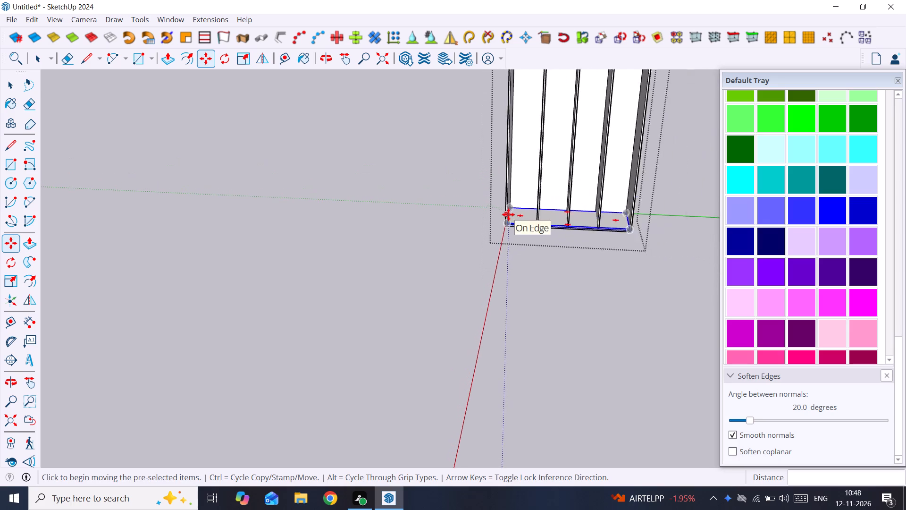
{"action": "scroll", "coordinate": [508, 214], "scroll_direction": "down", "scroll_amount": 1}
{"action": "middle_click_drag", "start_coordinate": [508, 220], "coordinate": [529, 224], "text": "shift"}
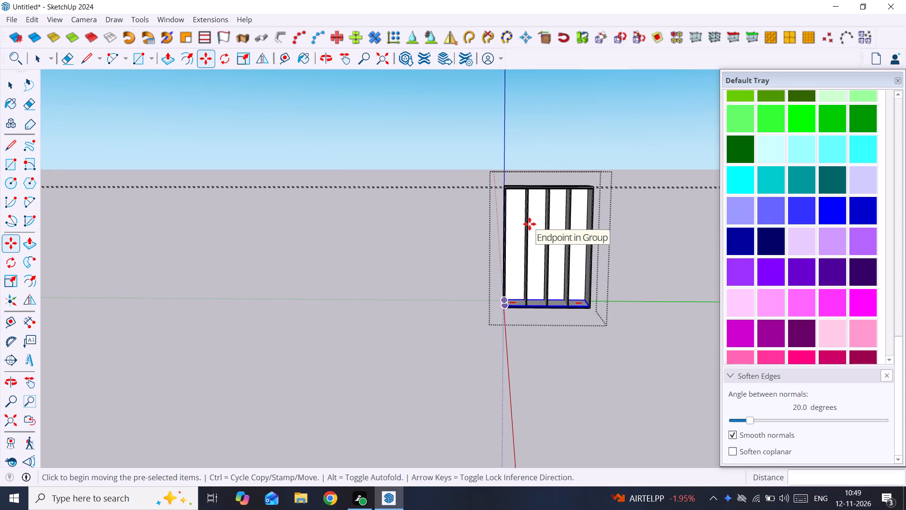
{"action": "type", "text": "/5"}
{"action": "key", "text": "Return"}
{"action": "scroll", "coordinate": [529, 224], "scroll_direction": "up", "scroll_amount": 7}
{"action": "middle_click_drag", "start_coordinate": [529, 224], "coordinate": [512, 261]}
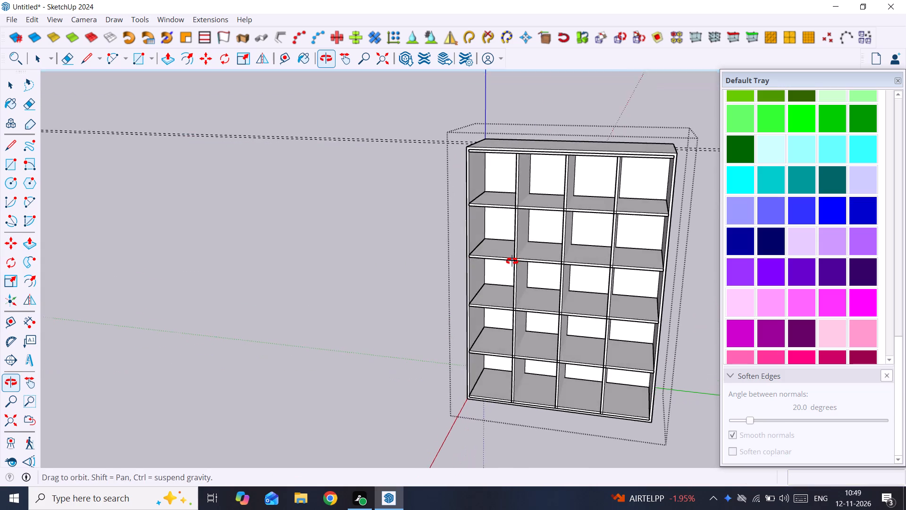
{"action": "middle_click_drag", "start_coordinate": [512, 261], "coordinate": [543, 263]}
Measure the clear height between two adjacent shelves in the cabinet's leftmost bay.
{"action": "key", "text": "space"}
{"action": "scroll", "coordinate": [480, 129], "scroll_direction": "up", "scroll_amount": 9}
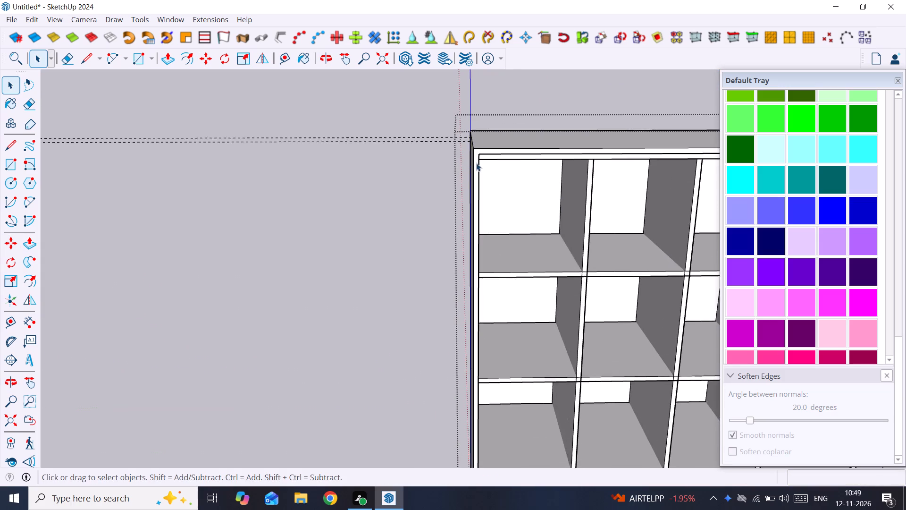
{"action": "scroll", "coordinate": [476, 163], "scroll_direction": "up", "scroll_amount": 2}
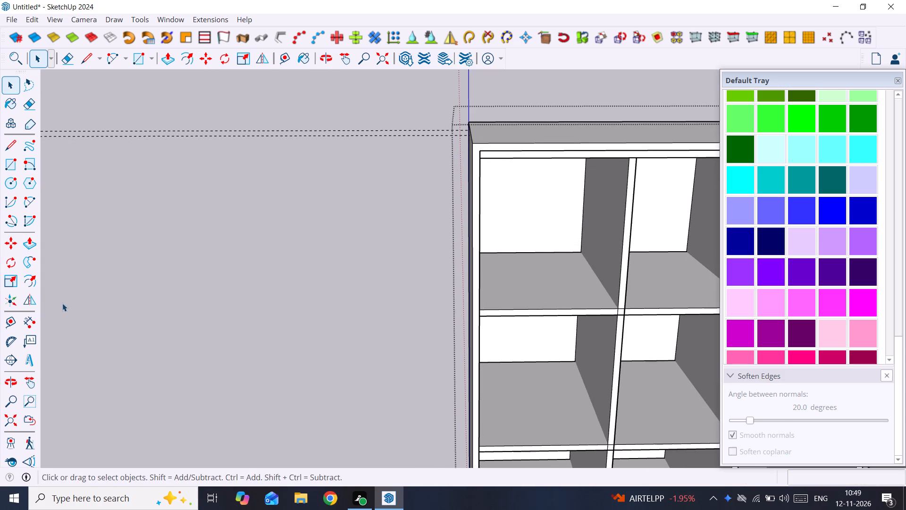
{"action": "scroll", "coordinate": [534, 170], "scroll_direction": "down", "scroll_amount": 3}
{"action": "middle_click_drag", "start_coordinate": [533, 170], "coordinate": [490, 150], "text": "shift"}
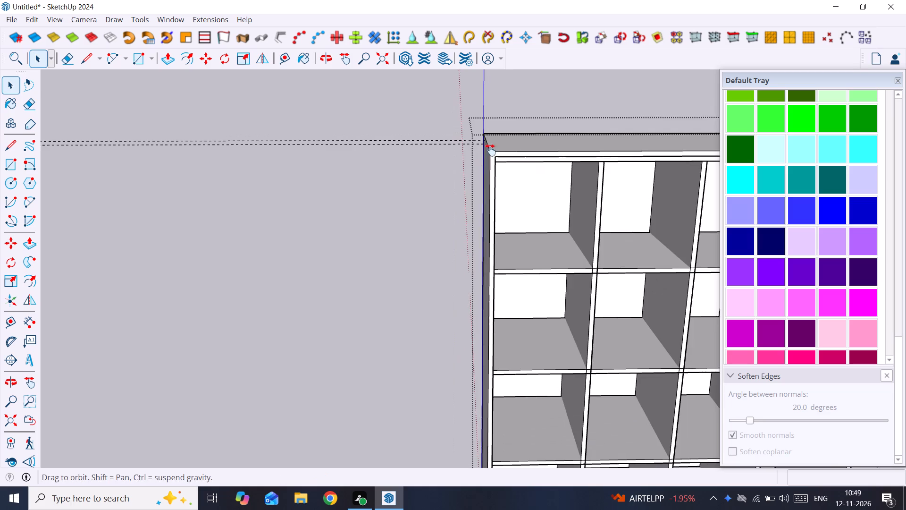
{"action": "middle_click_drag", "start_coordinate": [490, 150], "coordinate": [438, 110], "text": "shift"}
{"action": "key", "text": "t"}
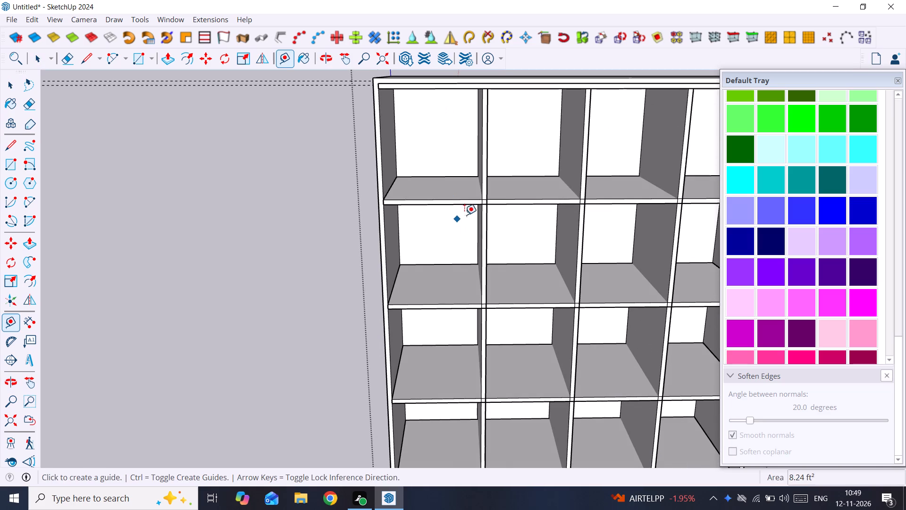
{"action": "left_click", "coordinate": [475, 206]}
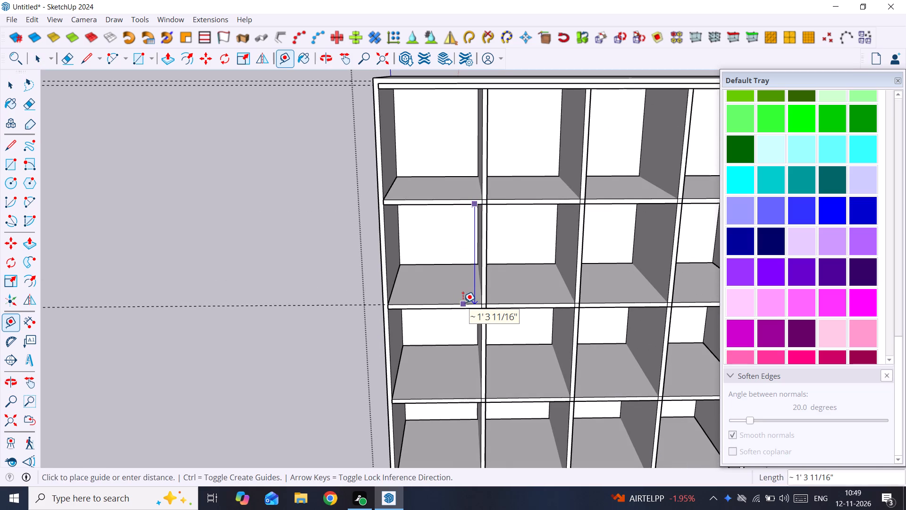
{"action": "key", "text": "space"}
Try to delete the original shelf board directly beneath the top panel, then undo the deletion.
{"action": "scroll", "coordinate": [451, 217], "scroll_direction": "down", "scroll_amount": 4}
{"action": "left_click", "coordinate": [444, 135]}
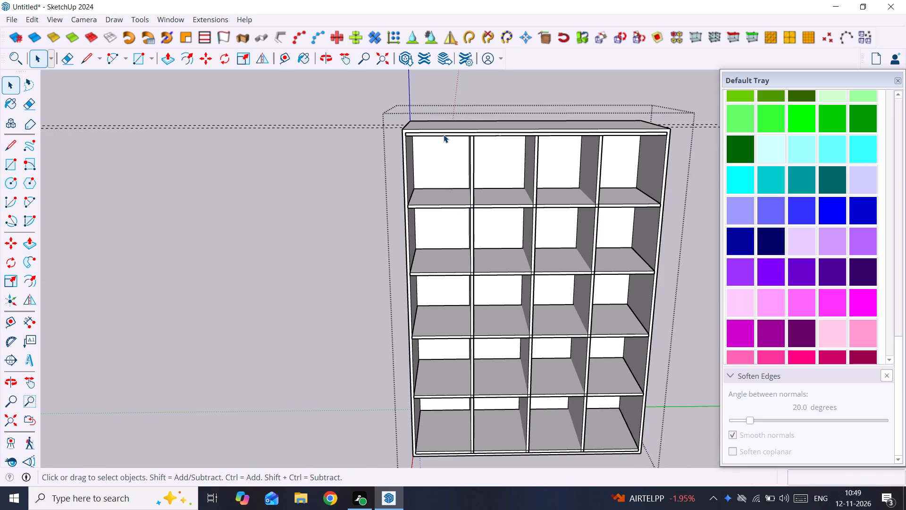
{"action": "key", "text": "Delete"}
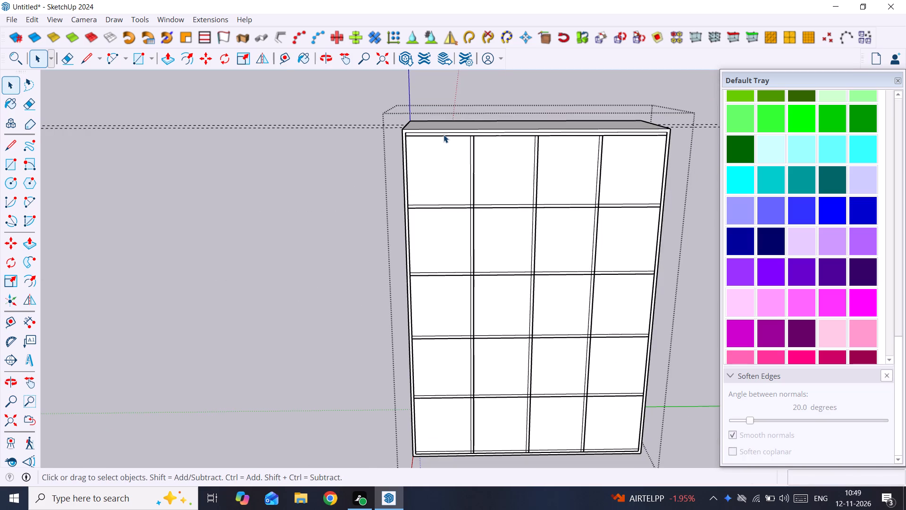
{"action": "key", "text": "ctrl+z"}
Delete the redundant shelf board directly beneath the cabinet's top panel.
{"action": "scroll", "coordinate": [444, 135], "scroll_direction": "up", "scroll_amount": 5}
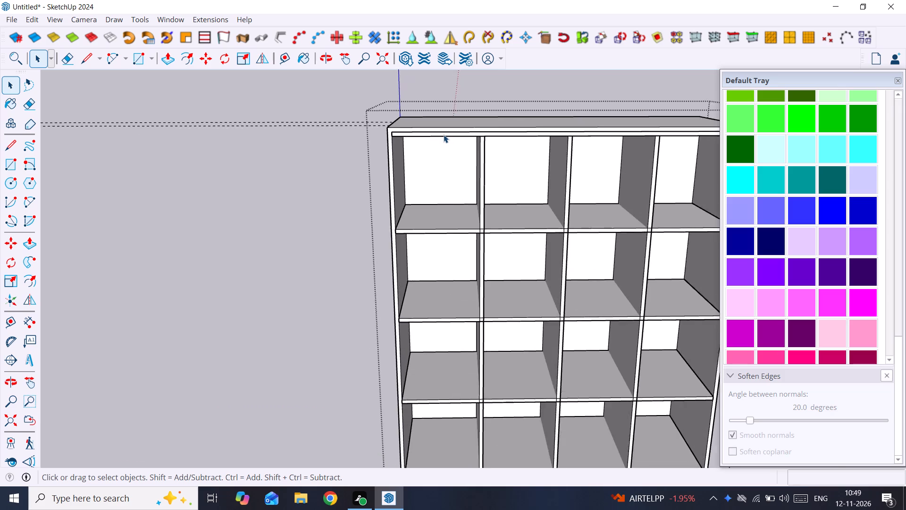
{"action": "scroll", "coordinate": [444, 135], "scroll_direction": "up", "scroll_amount": 2}
{"action": "left_click", "coordinate": [444, 135]}
{"action": "key", "text": "Delete"}
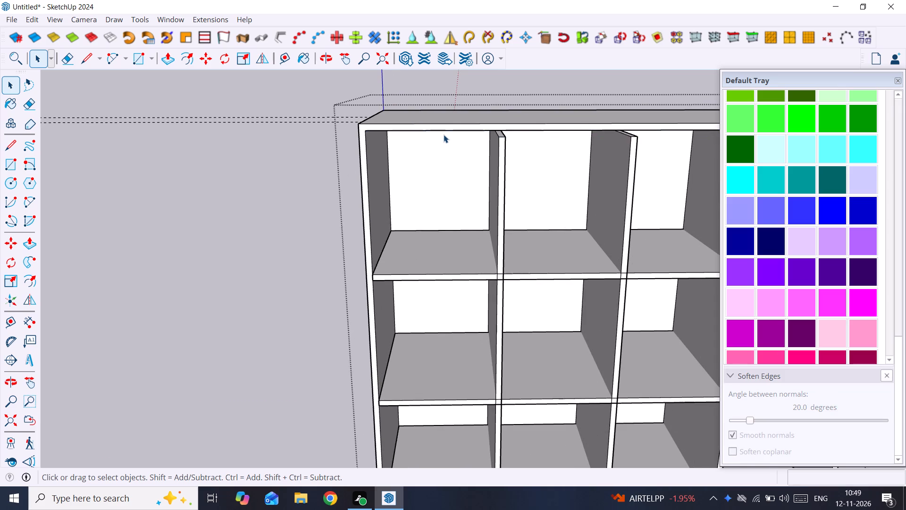
Delete the redundant shelf board lying on the cabinet's bottom panel.
{"action": "scroll", "coordinate": [444, 135], "scroll_direction": "down", "scroll_amount": 10}
{"action": "middle_click_drag", "start_coordinate": [508, 185], "coordinate": [520, 125]}
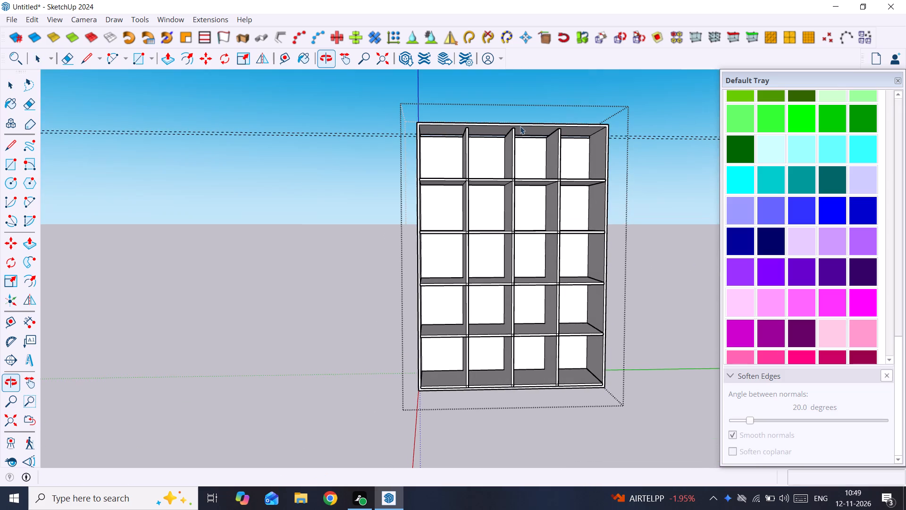
{"action": "scroll", "coordinate": [459, 366], "scroll_direction": "up", "scroll_amount": 4}
{"action": "left_click", "coordinate": [453, 384]}
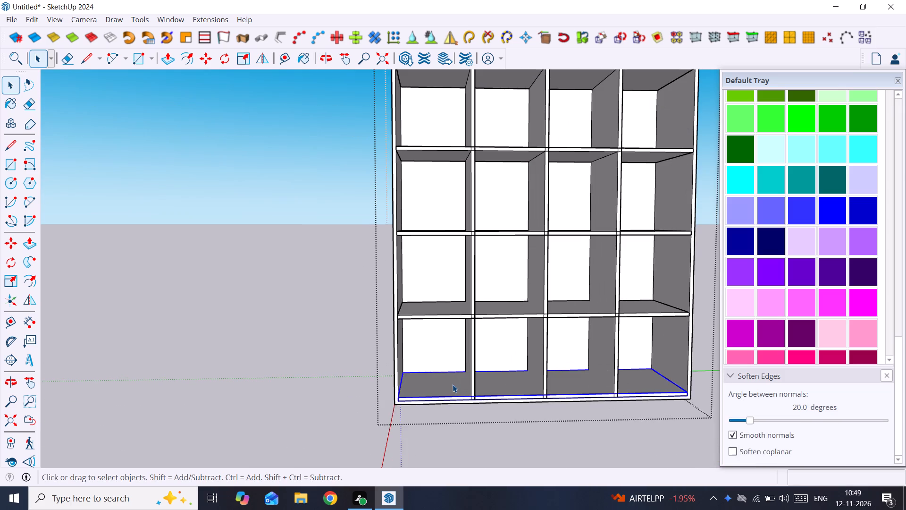
{"action": "key", "text": "Delete"}
Push/Pull the top face of the leftmost vertical divider up to the underside of the cabinet's top panel.
{"action": "scroll", "coordinate": [476, 282], "scroll_direction": "down", "scroll_amount": 4}
{"action": "middle_click_drag", "start_coordinate": [483, 212], "coordinate": [504, 423], "text": "shift"}
{"action": "scroll", "coordinate": [495, 326], "scroll_direction": "up", "scroll_amount": 4}
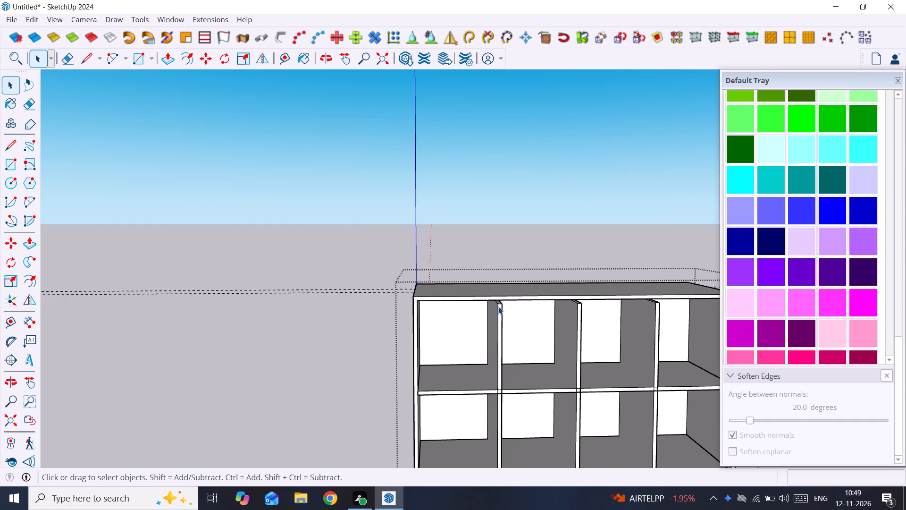
{"action": "scroll", "coordinate": [498, 306], "scroll_direction": "up", "scroll_amount": 9}
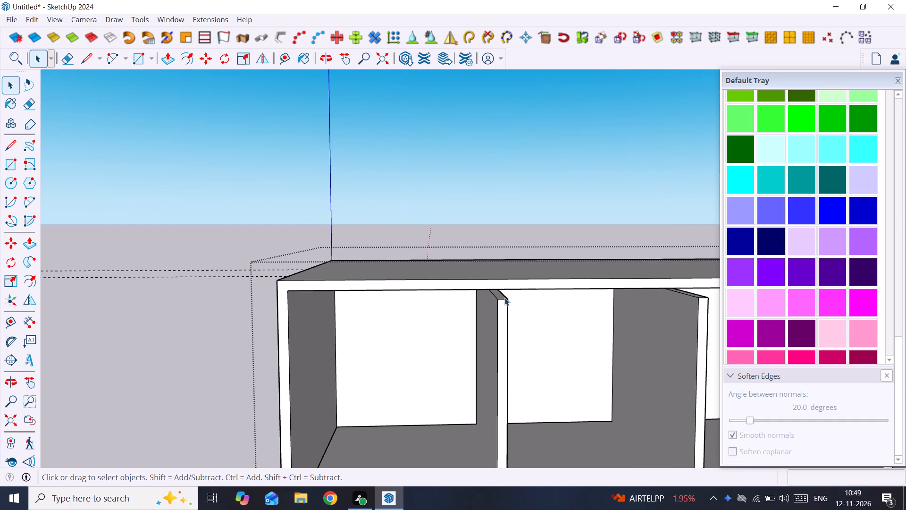
{"action": "left_click", "coordinate": [504, 297]}
{"action": "scroll", "coordinate": [503, 297], "scroll_direction": "up", "scroll_amount": 4}
{"action": "middle_click_drag", "start_coordinate": [502, 298], "coordinate": [479, 323]}
{"action": "scroll", "coordinate": [479, 321], "scroll_direction": "up", "scroll_amount": 3}
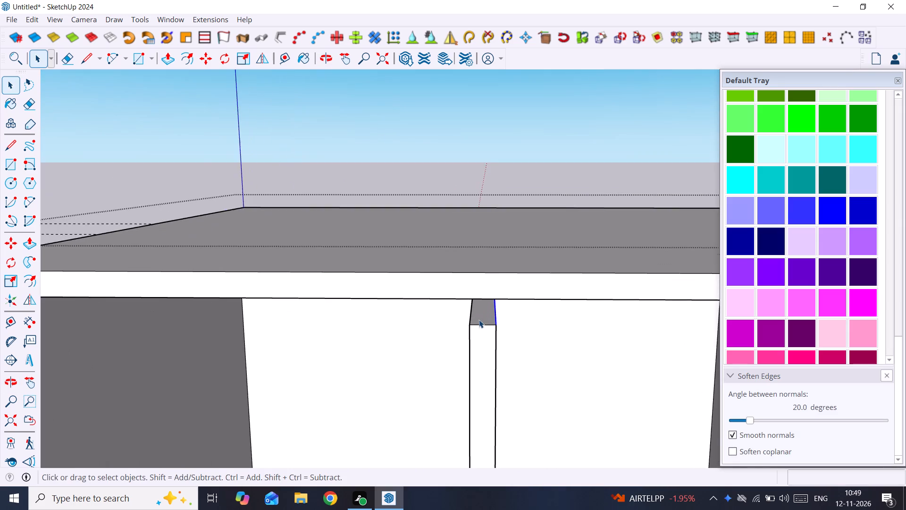
{"action": "scroll", "coordinate": [479, 320], "scroll_direction": "up", "scroll_amount": 6}
{"action": "left_click", "coordinate": [480, 318]}
{"action": "key", "text": "p"}
{"action": "left_click", "coordinate": [480, 318]}
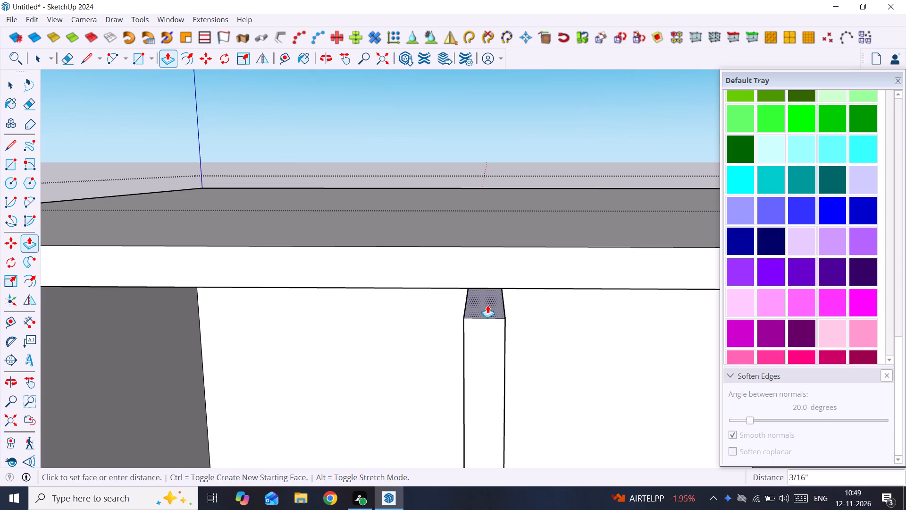
{"action": "left_click", "coordinate": [499, 287]}
Extend the middle vertical divider up to the top panel by repeating the same Push/Pull on its top face.
{"action": "scroll", "coordinate": [507, 290], "scroll_direction": "down", "scroll_amount": 13}
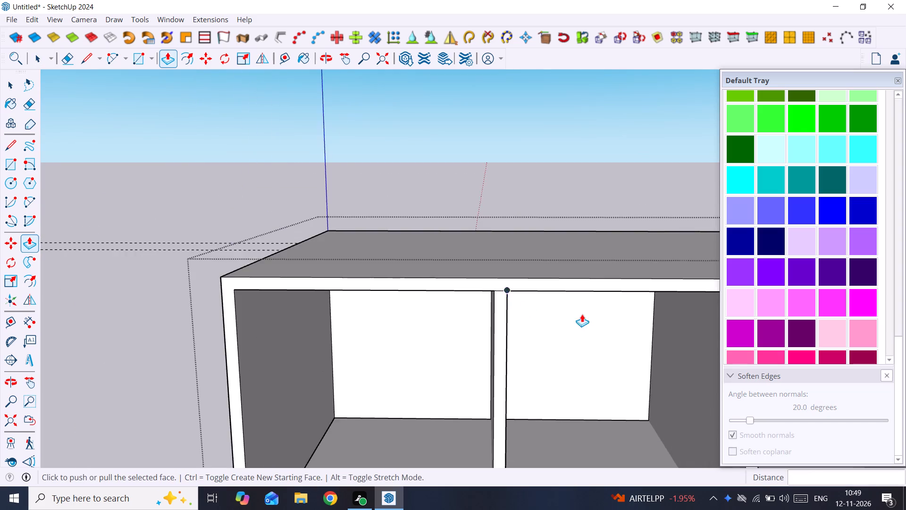
{"action": "scroll", "coordinate": [582, 314], "scroll_direction": "down", "scroll_amount": 2}
{"action": "middle_click_drag", "start_coordinate": [670, 323], "coordinate": [539, 380], "text": "shift"}
{"action": "scroll", "coordinate": [520, 375], "scroll_direction": "up", "scroll_amount": 8}
{"action": "key", "text": "space"}
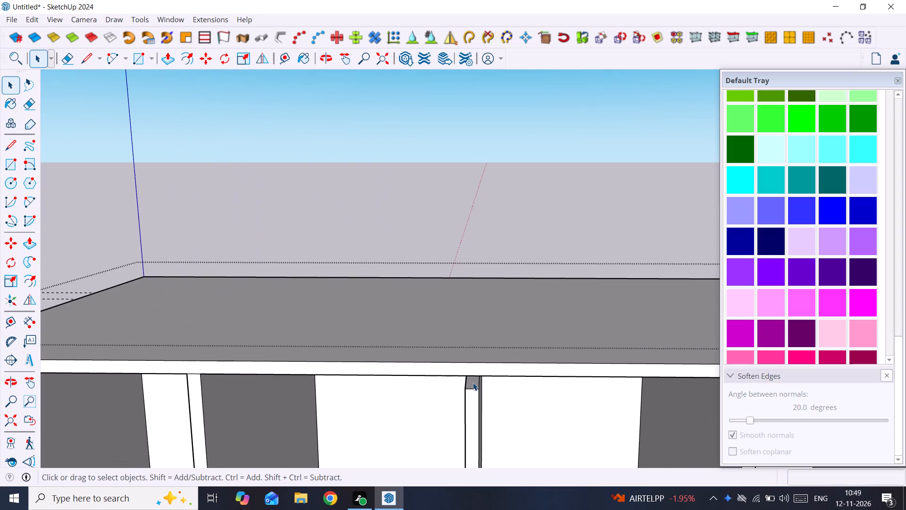
{"action": "left_click", "coordinate": [473, 382]}
{"action": "key", "text": "p"}
{"action": "double_click", "coordinate": [473, 382]}
{"action": "key", "text": "space"}
Extend the rightmost vertical divider up to the top panel by repeating the same Push/Pull on its top face.
{"action": "scroll", "coordinate": [473, 382], "scroll_direction": "down", "scroll_amount": 6}
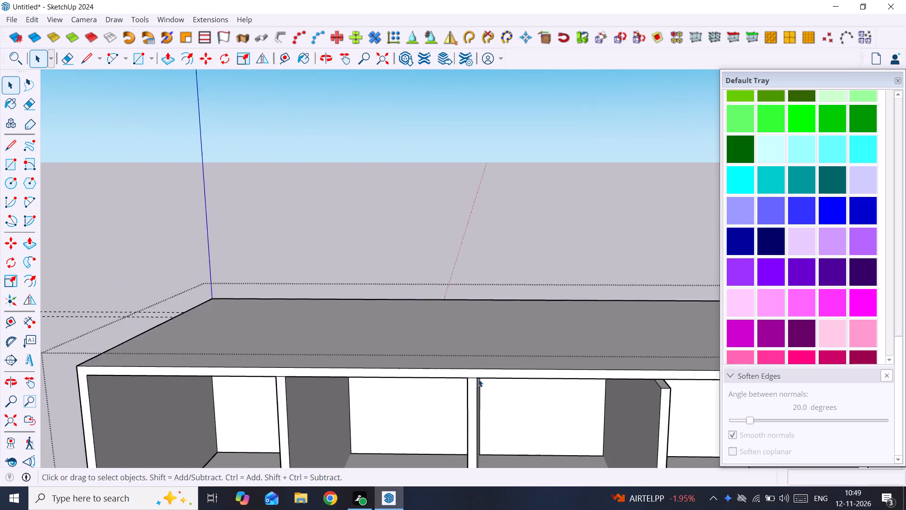
{"action": "scroll", "coordinate": [478, 379], "scroll_direction": "down", "scroll_amount": 3}
{"action": "scroll", "coordinate": [679, 393], "scroll_direction": "up", "scroll_amount": 3}
{"action": "middle_click_drag", "start_coordinate": [635, 395], "coordinate": [606, 395], "text": "shift"}
{"action": "scroll", "coordinate": [578, 397], "scroll_direction": "up", "scroll_amount": 5}
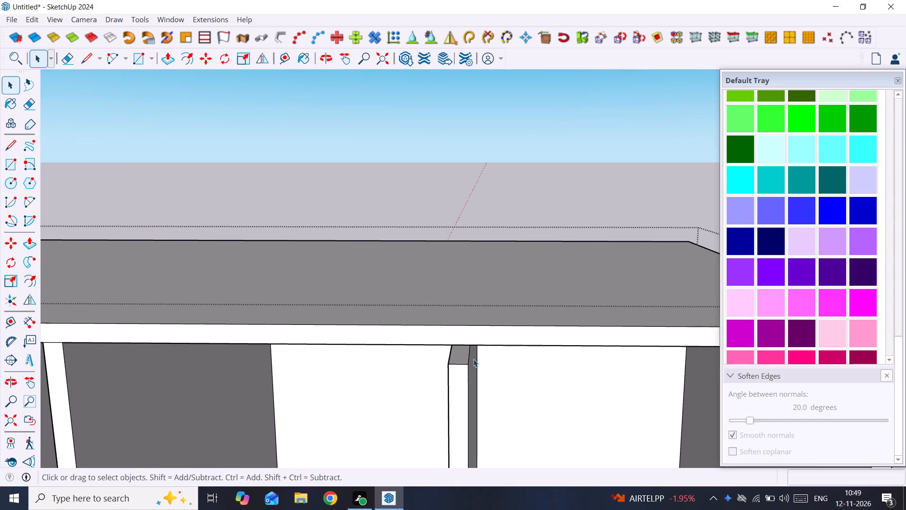
{"action": "left_click", "coordinate": [467, 358]}
{"action": "key", "text": "p"}
{"action": "double_click", "coordinate": [463, 358]}
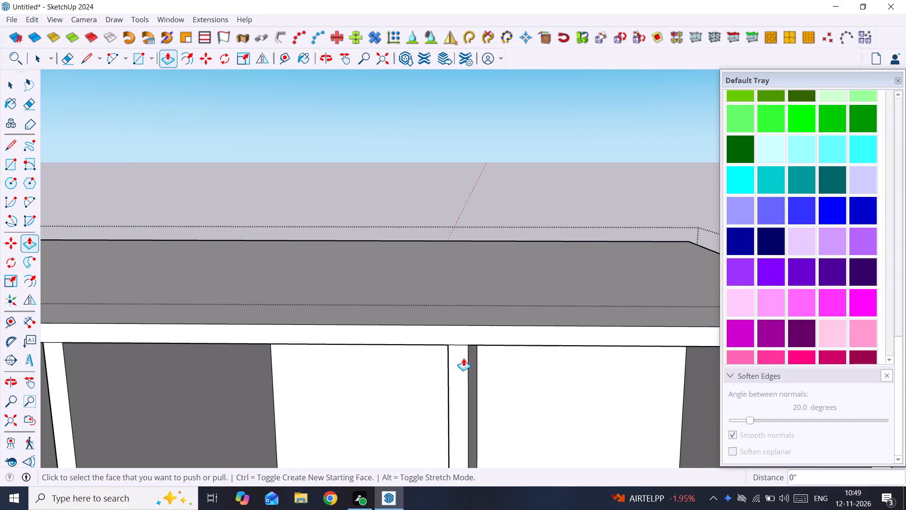
{"action": "key", "text": "space"}
Exit the cabinet group's editing mode and bring the whole shelving unit into an angled view.
{"action": "scroll", "coordinate": [463, 358], "scroll_direction": "down", "scroll_amount": 20}
{"action": "scroll", "coordinate": [470, 352], "scroll_direction": "down", "scroll_amount": 3}
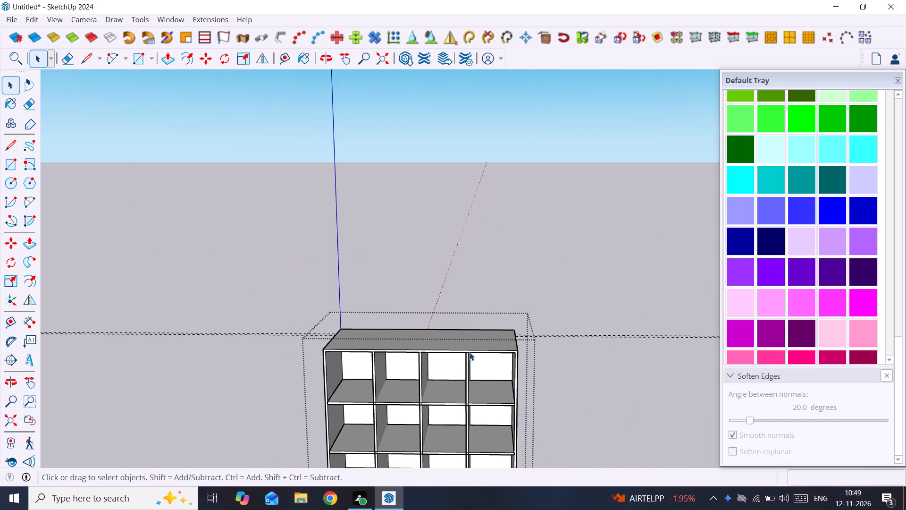
{"action": "middle_click_drag", "start_coordinate": [471, 352], "coordinate": [553, 295]}
{"action": "left_click", "coordinate": [681, 228]}
{"action": "scroll", "coordinate": [615, 269], "scroll_direction": "down", "scroll_amount": 9}
{"action": "middle_click_drag", "start_coordinate": [606, 275], "coordinate": [605, 233]}
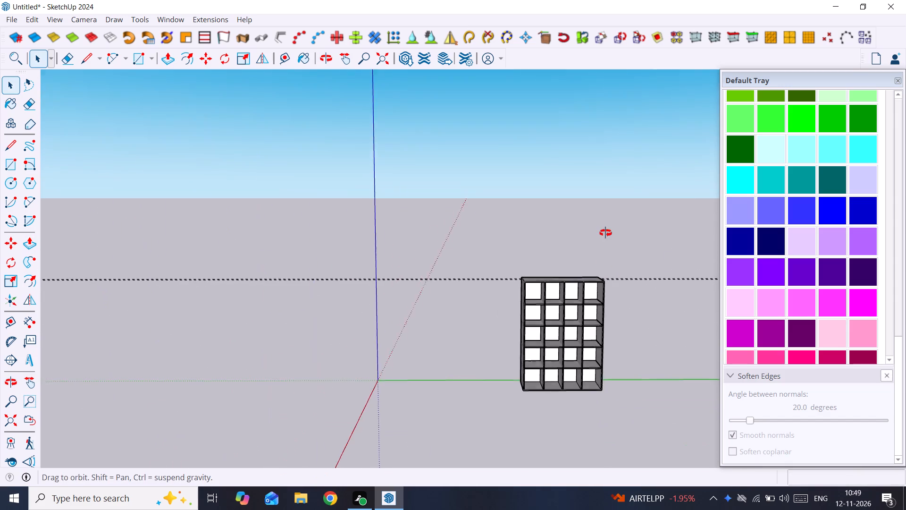
{"action": "middle_click_drag", "start_coordinate": [605, 233], "coordinate": [713, 359]}
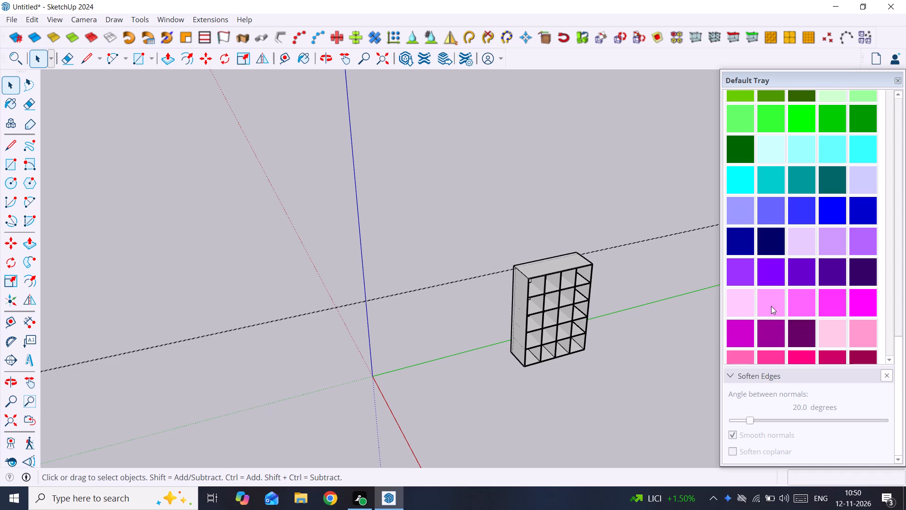
Switch the materials library from Colors to the Wood collection.
{"action": "scroll", "coordinate": [864, 246], "scroll_direction": "up", "scroll_amount": 4}
{"action": "scroll", "coordinate": [899, 197], "scroll_direction": "up", "scroll_amount": 5}
{"action": "scroll", "coordinate": [874, 163], "scroll_direction": "up", "scroll_amount": 5}
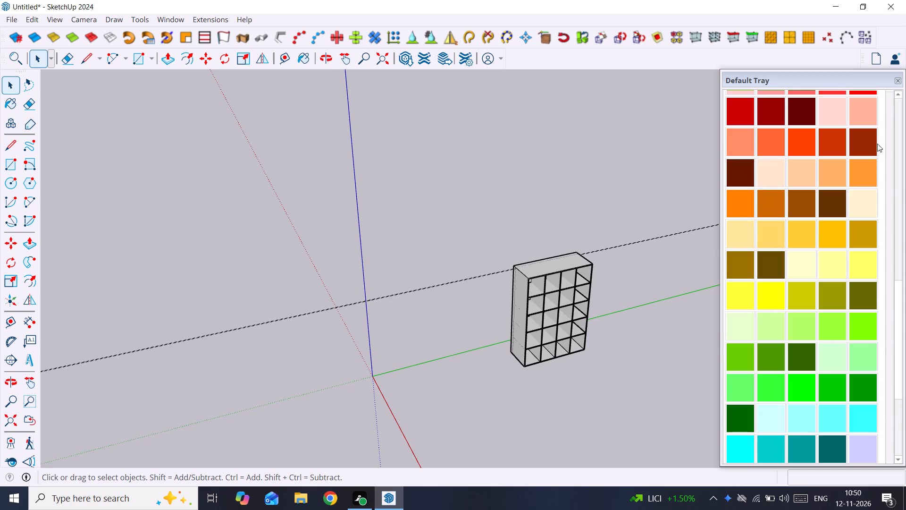
{"action": "scroll", "coordinate": [879, 138], "scroll_direction": "down", "scroll_amount": 17}
{"action": "scroll", "coordinate": [887, 207], "scroll_direction": "up", "scroll_amount": 15}
{"action": "scroll", "coordinate": [887, 142], "scroll_direction": "up", "scroll_amount": 12}
{"action": "left_click", "coordinate": [838, 257]}
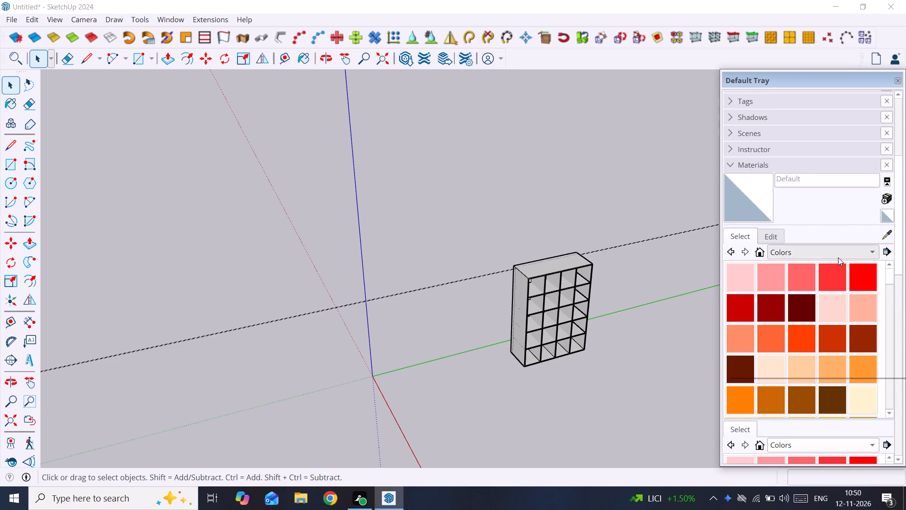
{"action": "left_click", "coordinate": [815, 376]}
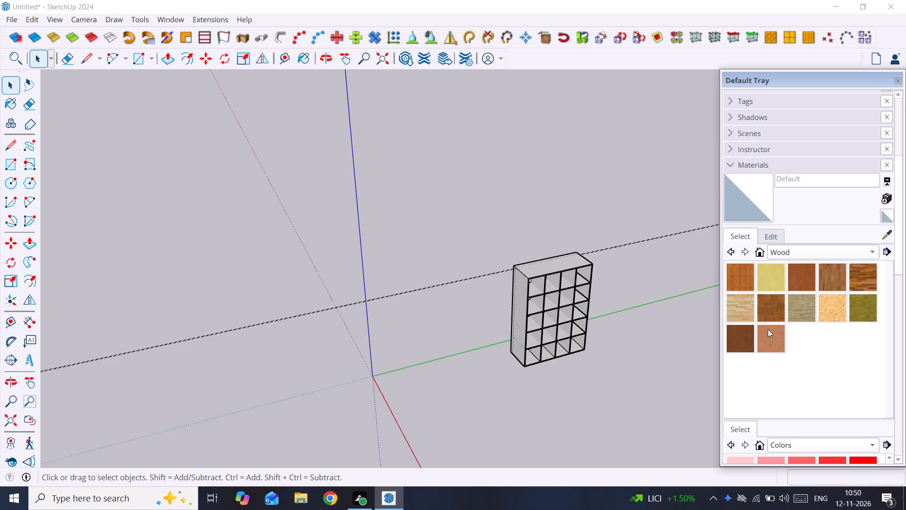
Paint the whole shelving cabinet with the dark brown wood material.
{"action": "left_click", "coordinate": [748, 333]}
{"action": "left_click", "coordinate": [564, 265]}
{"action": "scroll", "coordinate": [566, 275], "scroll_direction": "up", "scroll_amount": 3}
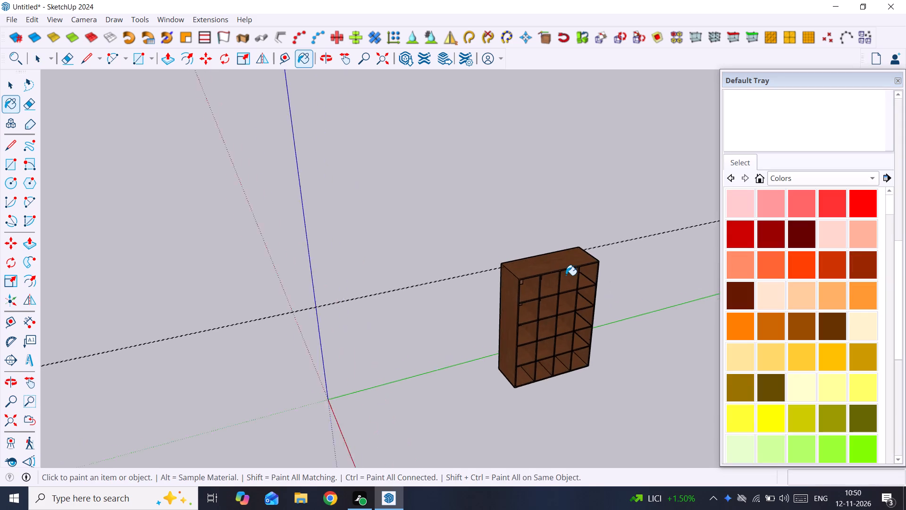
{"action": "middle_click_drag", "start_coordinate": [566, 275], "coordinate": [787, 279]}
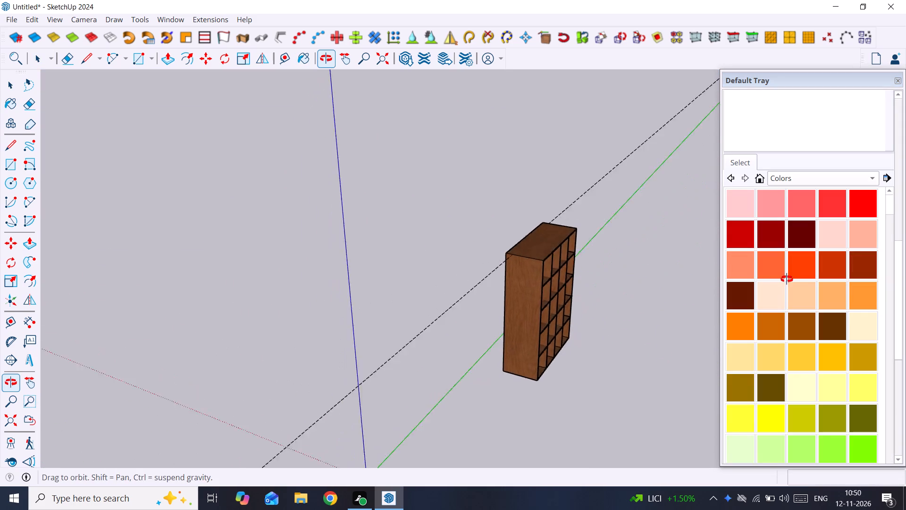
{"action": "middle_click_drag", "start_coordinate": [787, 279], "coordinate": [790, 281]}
Load the Wood collection in the lower materials browser and repaint the shelving cabinet with the reddish-brown wood.
{"action": "left_click", "coordinate": [859, 186]}
{"action": "left_click", "coordinate": [863, 182]}
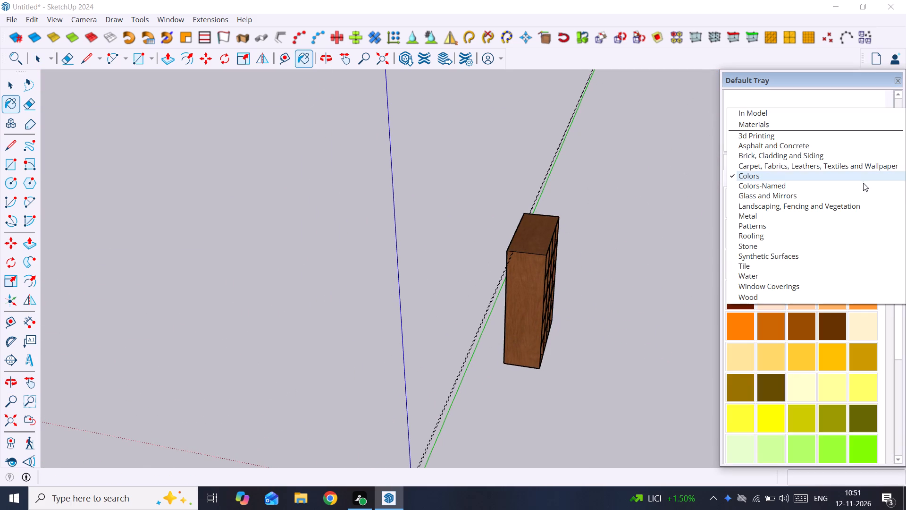
{"action": "left_click", "coordinate": [819, 298]}
{"action": "left_click", "coordinate": [795, 203]}
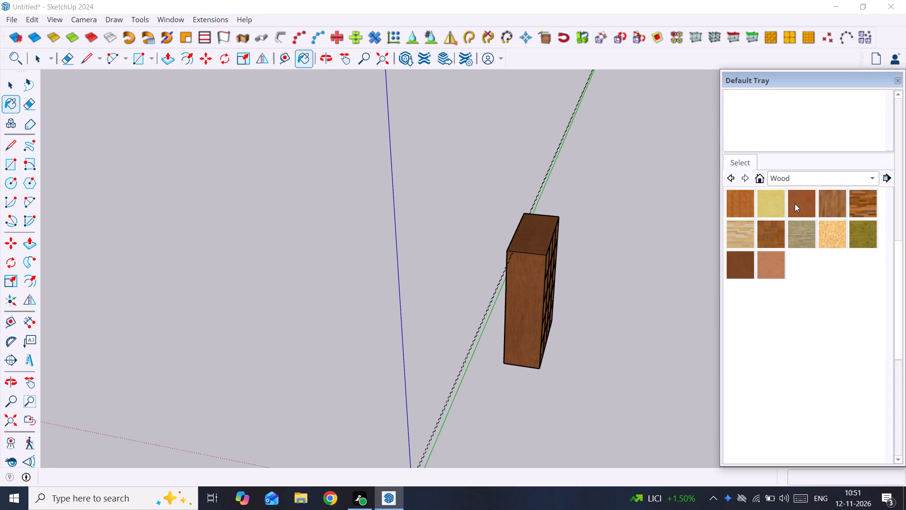
{"action": "left_click", "coordinate": [514, 257]}
{"action": "scroll", "coordinate": [532, 259], "scroll_direction": "up", "scroll_amount": 3}
{"action": "middle_click_drag", "start_coordinate": [531, 258], "coordinate": [338, 218]}
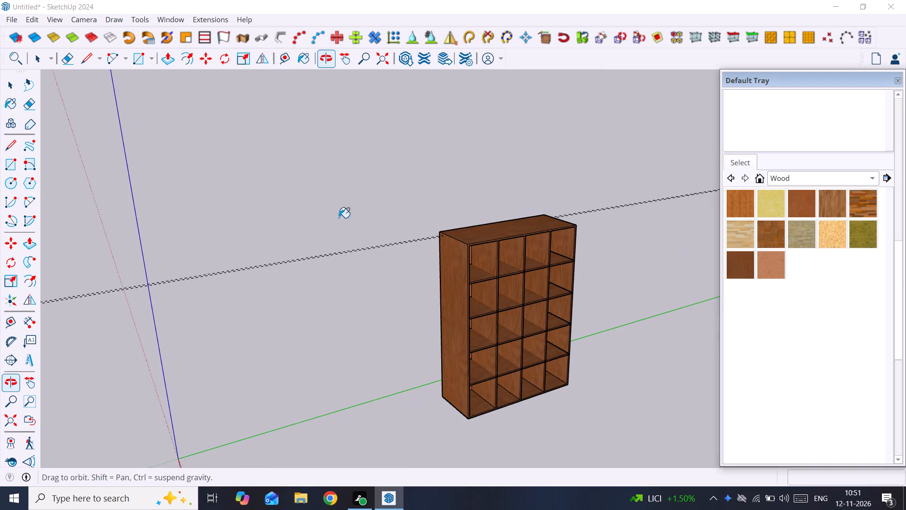
{"action": "scroll", "coordinate": [484, 281], "scroll_direction": "up", "scroll_amount": 3}
{"action": "middle_click_drag", "start_coordinate": [484, 281], "coordinate": [430, 262]}
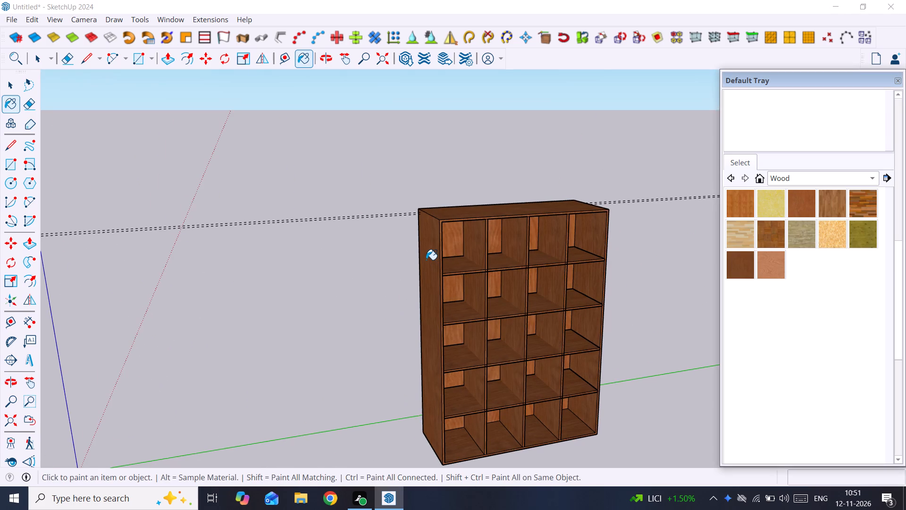
Bring the hidden café room and reference image back into view around the shelving cabinet.
{"action": "key", "text": "space"}
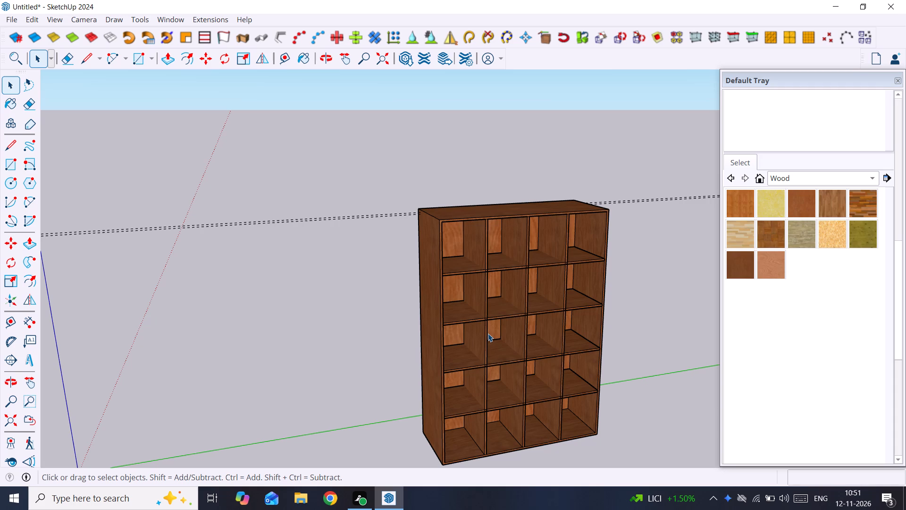
{"action": "right_click", "coordinate": [488, 332]}
{"action": "left_click", "coordinate": [515, 320]}
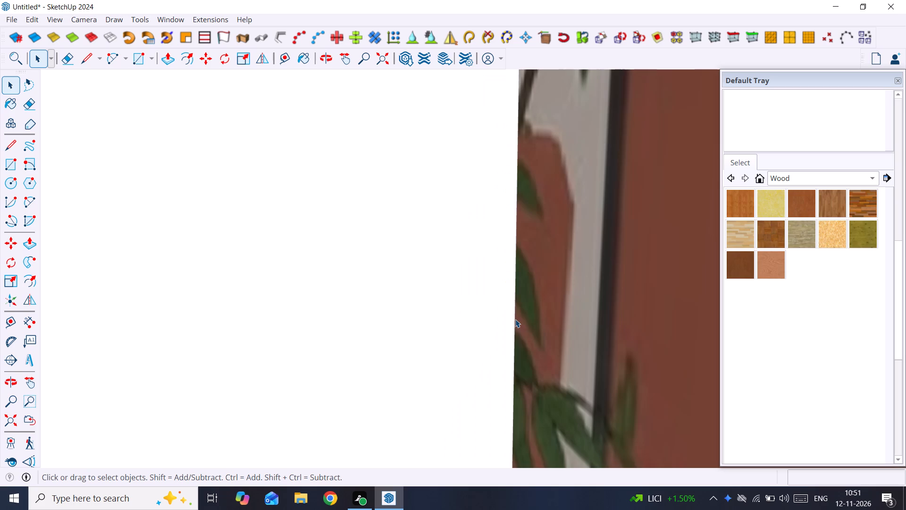
{"action": "scroll", "coordinate": [515, 319], "scroll_direction": "down", "scroll_amount": 20}
{"action": "scroll", "coordinate": [515, 319], "scroll_direction": "down", "scroll_amount": 11}
{"action": "middle_click_drag", "start_coordinate": [370, 325], "coordinate": [415, 323]}
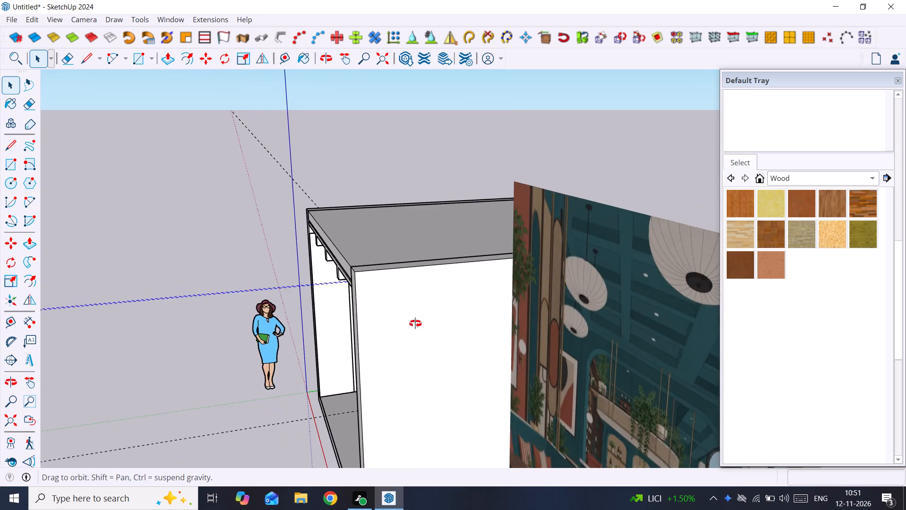
{"action": "middle_click_drag", "start_coordinate": [415, 323], "coordinate": [604, 312]}
Switch the materials library to Colors and paint the room's wall group with the palest pink swatch.
{"action": "left_click", "coordinate": [828, 180]}
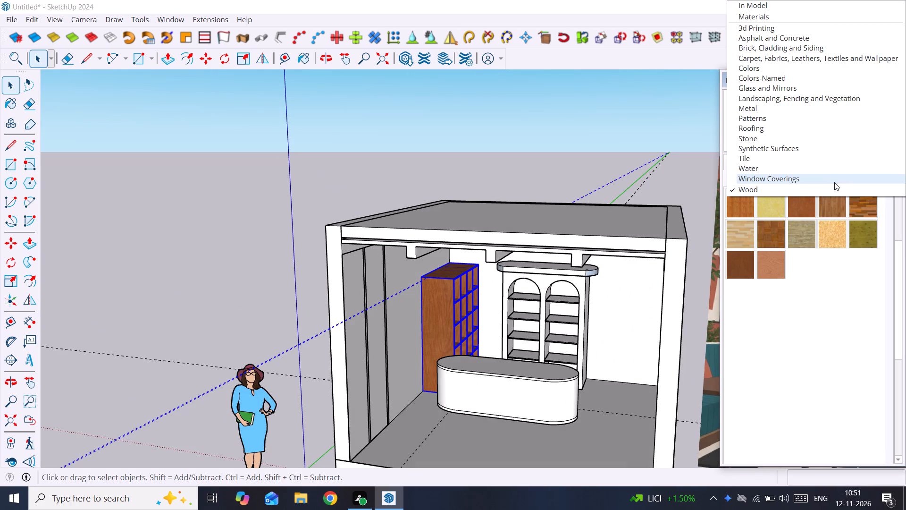
{"action": "left_click", "coordinate": [816, 62]}
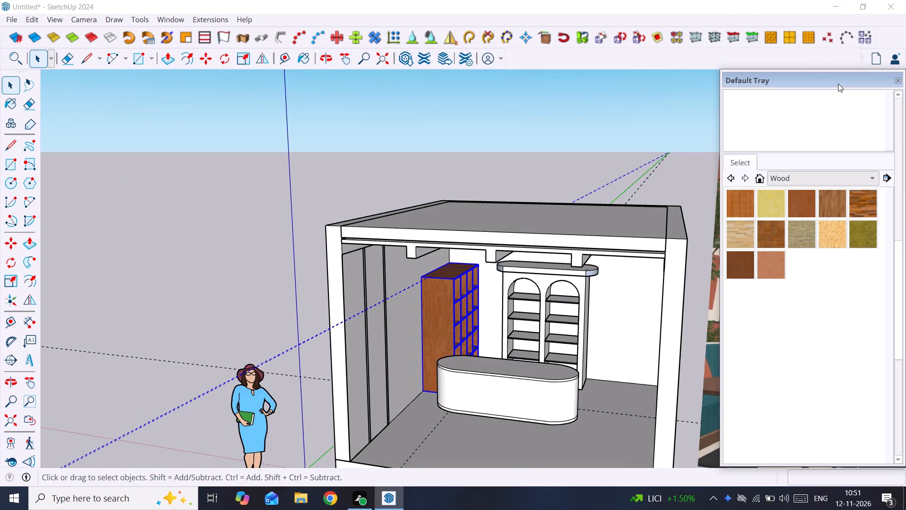
{"action": "left_click", "coordinate": [842, 177]}
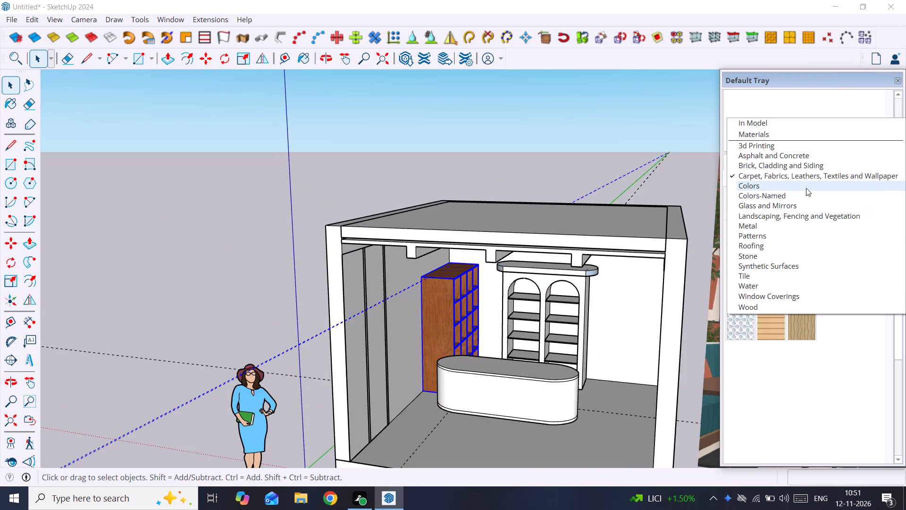
{"action": "left_click", "coordinate": [806, 188]}
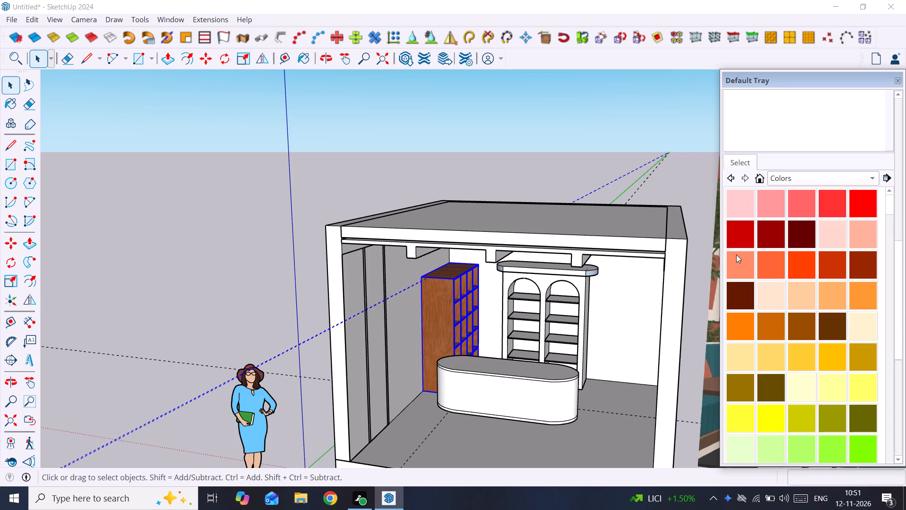
{"action": "left_click", "coordinate": [727, 226]}
{"action": "scroll", "coordinate": [580, 303], "scroll_direction": "up", "scroll_amount": 2}
{"action": "middle_click_drag", "start_coordinate": [579, 301], "coordinate": [601, 281]}
{"action": "scroll", "coordinate": [600, 283], "scroll_direction": "down", "scroll_amount": 7}
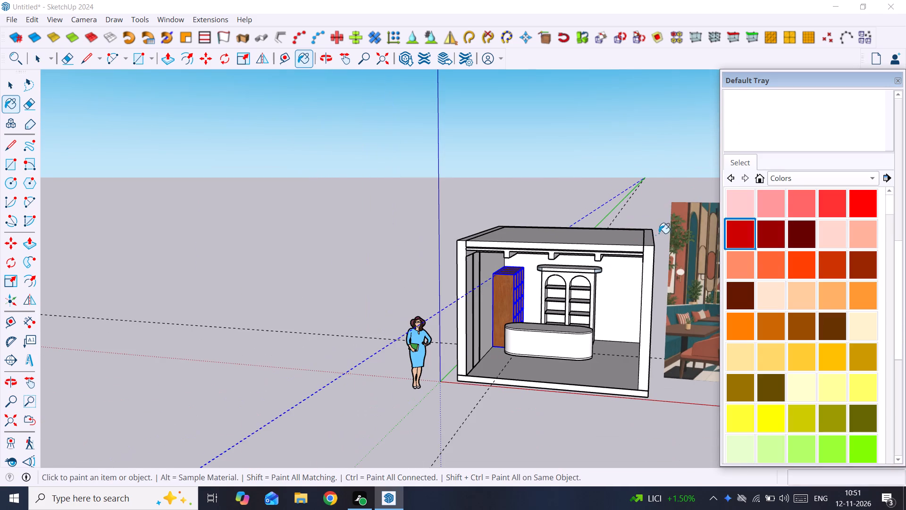
{"action": "left_click", "coordinate": [729, 214]}
{"action": "left_click", "coordinate": [628, 288]}
{"action": "scroll", "coordinate": [615, 282], "scroll_direction": "up", "scroll_amount": 1}
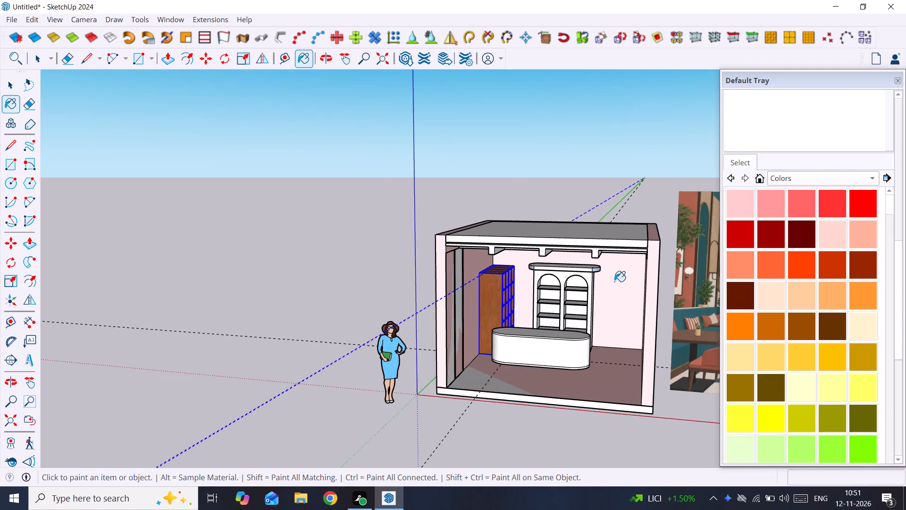
Open the thin floor slab group at the base of the room and delete all of its geometry.
{"action": "middle_click_drag", "start_coordinate": [612, 280], "coordinate": [654, 357]}
{"action": "scroll", "coordinate": [601, 247], "scroll_direction": "up", "scroll_amount": 1}
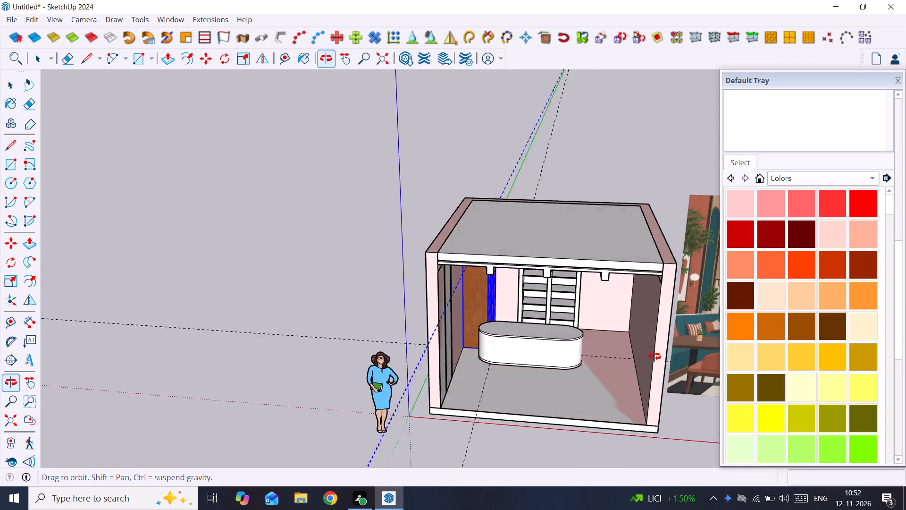
{"action": "middle_click_drag", "start_coordinate": [654, 357], "coordinate": [663, 374]}
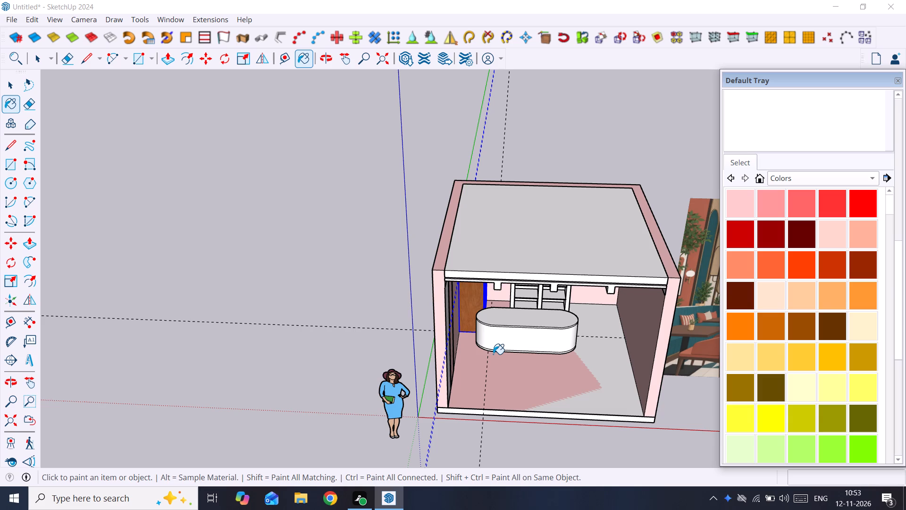
{"action": "key", "text": "space"}
{"action": "left_click", "coordinate": [563, 382]}
{"action": "double_click", "coordinate": [563, 382]}
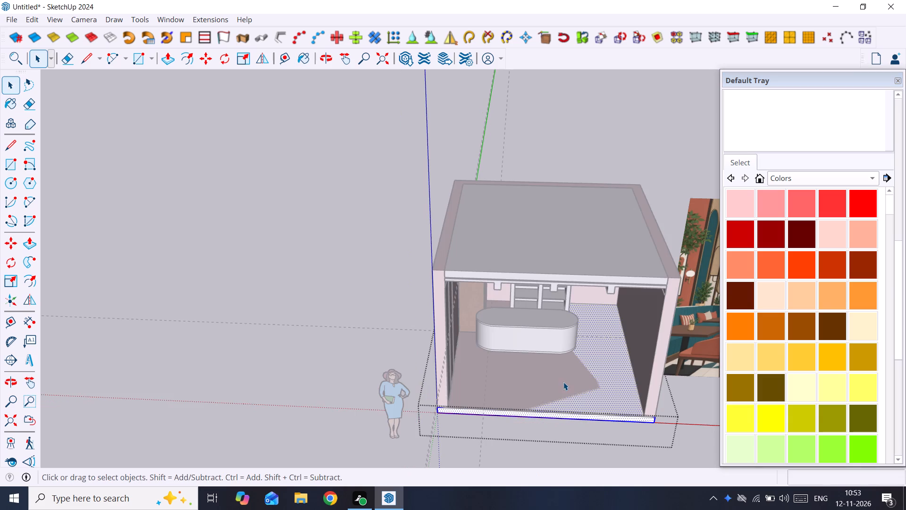
{"action": "key", "text": "Delete"}
{"action": "left_click", "coordinate": [319, 316]}
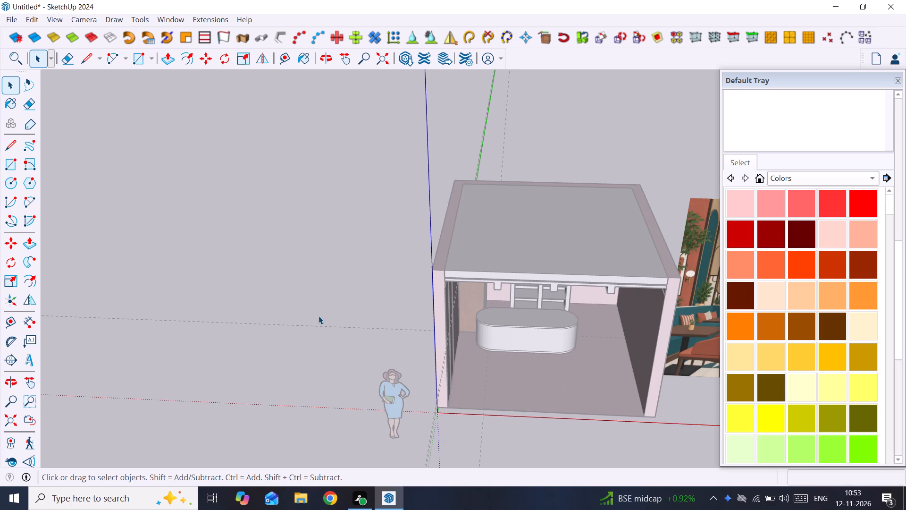
Open the pink wall group for editing with the underside of the room in view.
{"action": "middle_click_drag", "start_coordinate": [511, 376], "coordinate": [495, 61]}
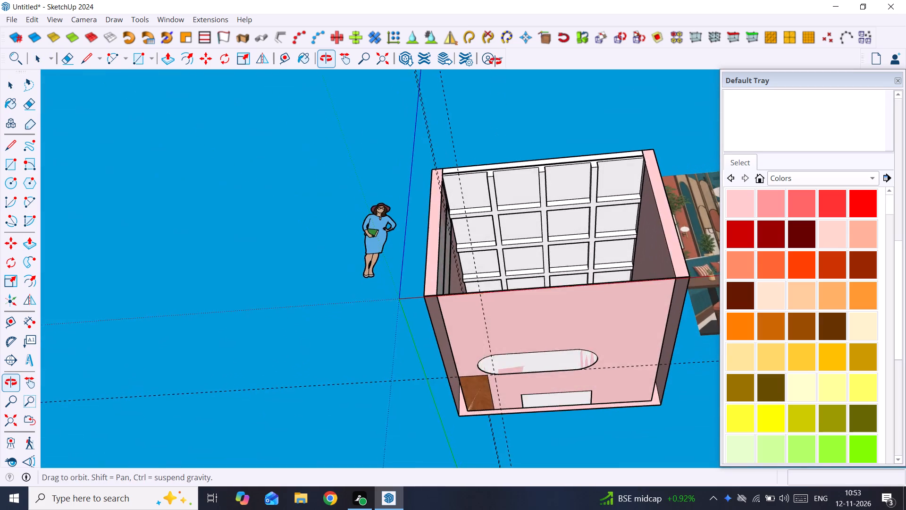
{"action": "middle_click_drag", "start_coordinate": [495, 61], "coordinate": [484, 36]}
{"action": "scroll", "coordinate": [550, 262], "scroll_direction": "down", "scroll_amount": 2}
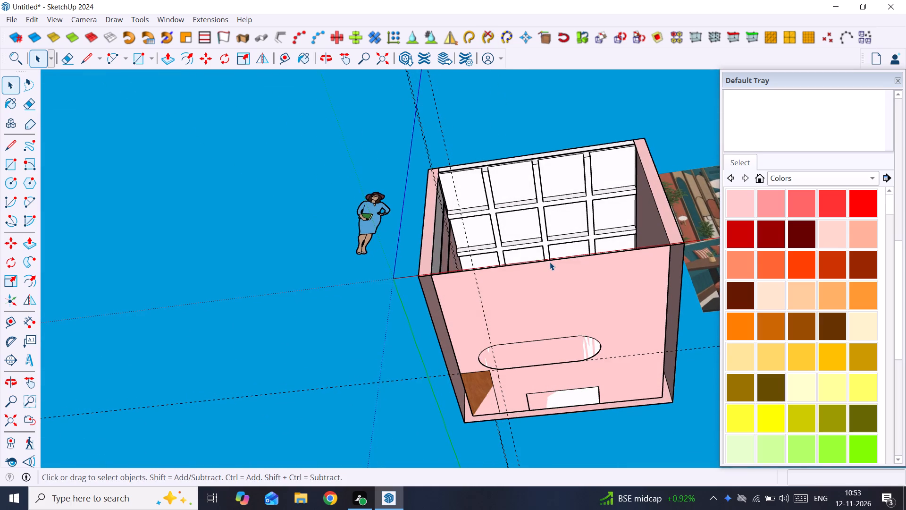
{"action": "scroll", "coordinate": [550, 262], "scroll_direction": "down", "scroll_amount": 1}
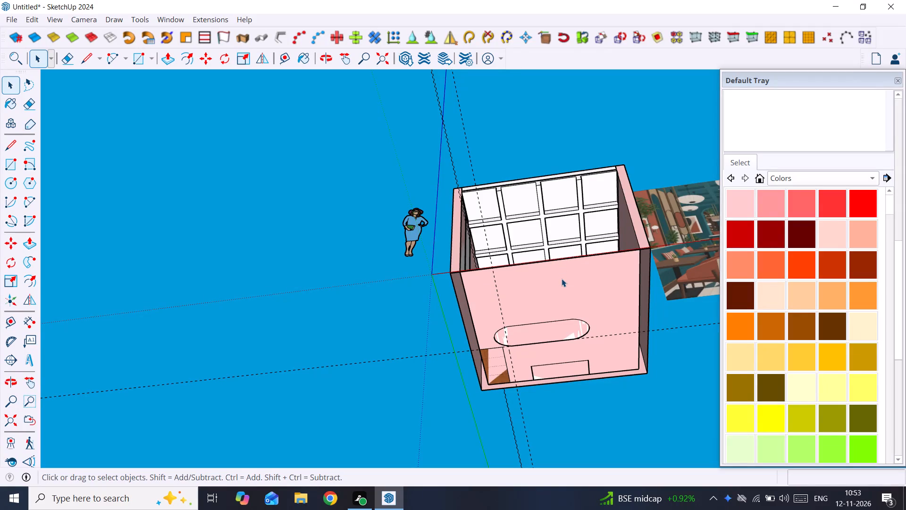
{"action": "double_click", "coordinate": [562, 279]}
{"action": "scroll", "coordinate": [562, 279], "scroll_direction": "up", "scroll_amount": 2}
{"action": "middle_click_drag", "start_coordinate": [562, 279], "coordinate": [625, 143]}
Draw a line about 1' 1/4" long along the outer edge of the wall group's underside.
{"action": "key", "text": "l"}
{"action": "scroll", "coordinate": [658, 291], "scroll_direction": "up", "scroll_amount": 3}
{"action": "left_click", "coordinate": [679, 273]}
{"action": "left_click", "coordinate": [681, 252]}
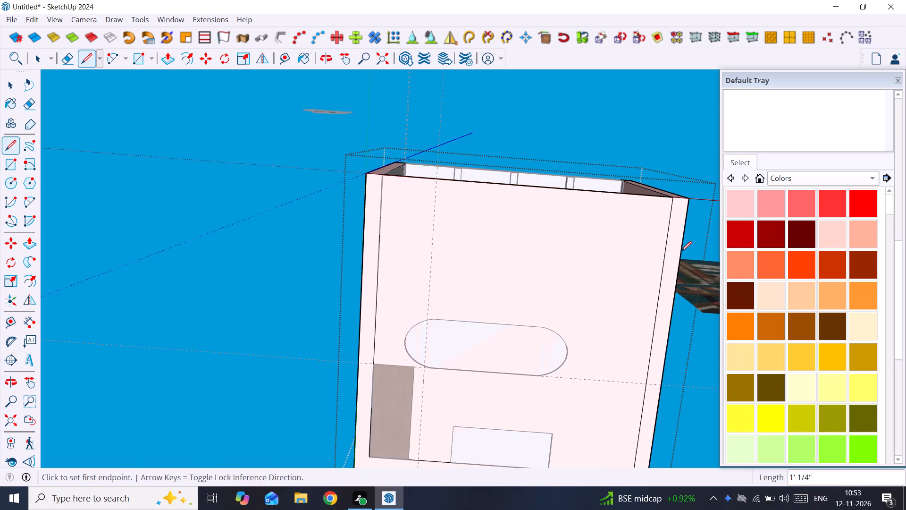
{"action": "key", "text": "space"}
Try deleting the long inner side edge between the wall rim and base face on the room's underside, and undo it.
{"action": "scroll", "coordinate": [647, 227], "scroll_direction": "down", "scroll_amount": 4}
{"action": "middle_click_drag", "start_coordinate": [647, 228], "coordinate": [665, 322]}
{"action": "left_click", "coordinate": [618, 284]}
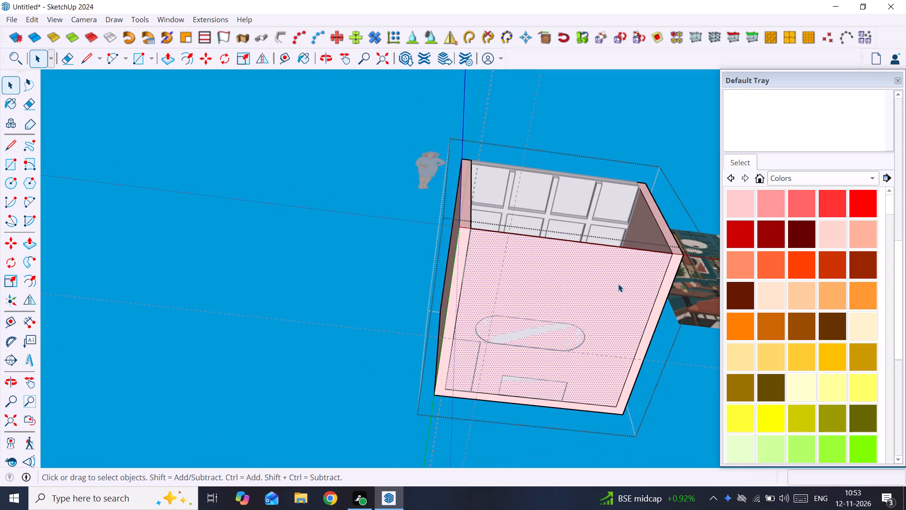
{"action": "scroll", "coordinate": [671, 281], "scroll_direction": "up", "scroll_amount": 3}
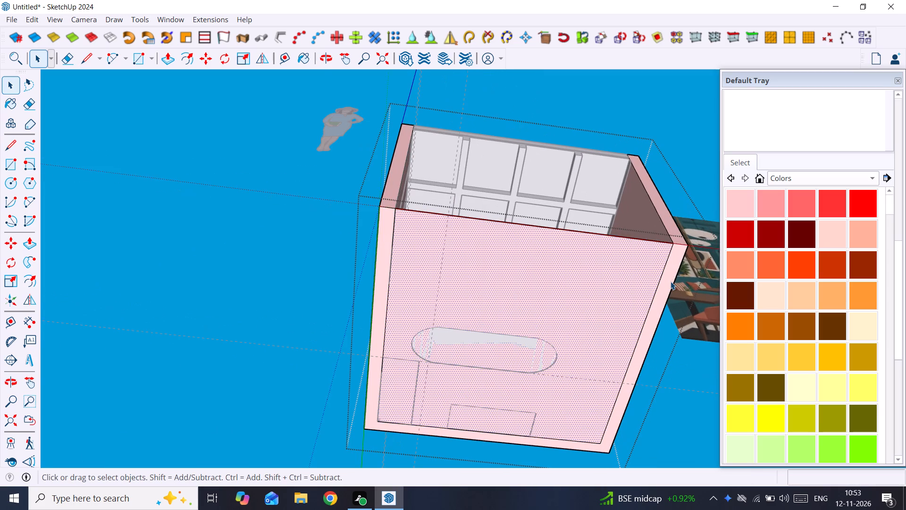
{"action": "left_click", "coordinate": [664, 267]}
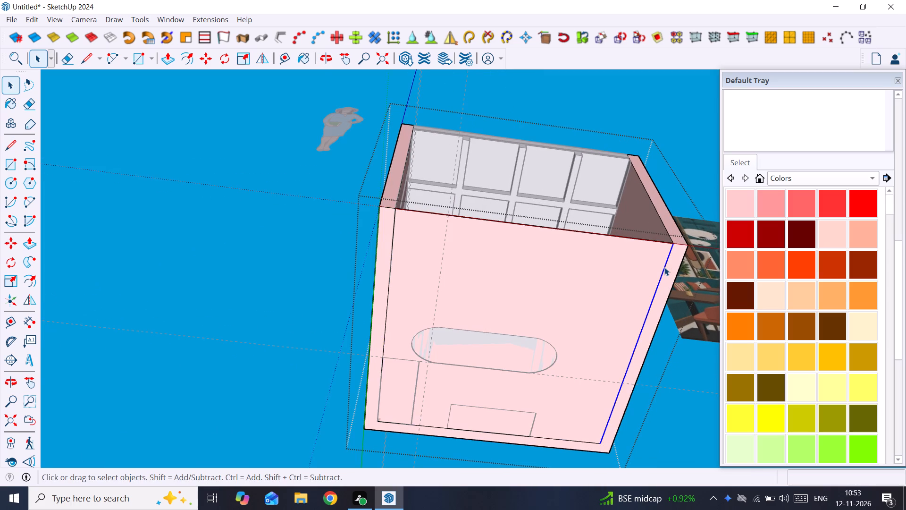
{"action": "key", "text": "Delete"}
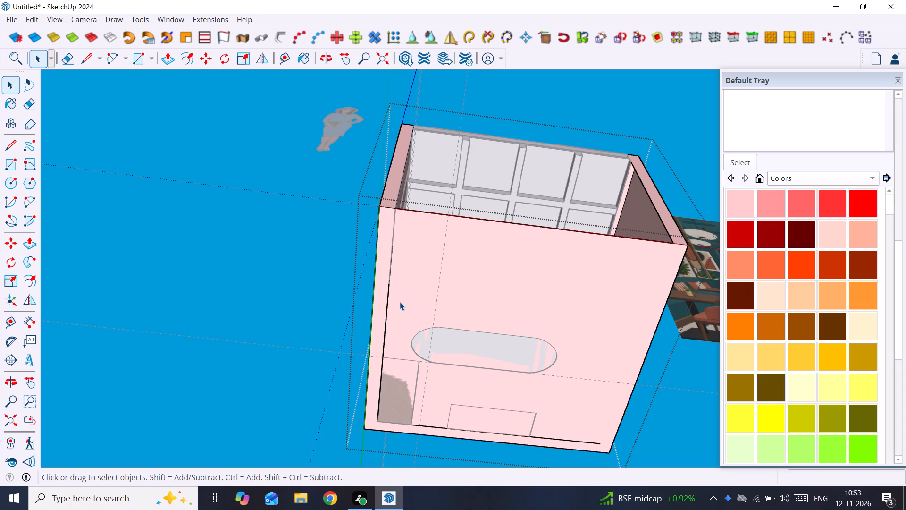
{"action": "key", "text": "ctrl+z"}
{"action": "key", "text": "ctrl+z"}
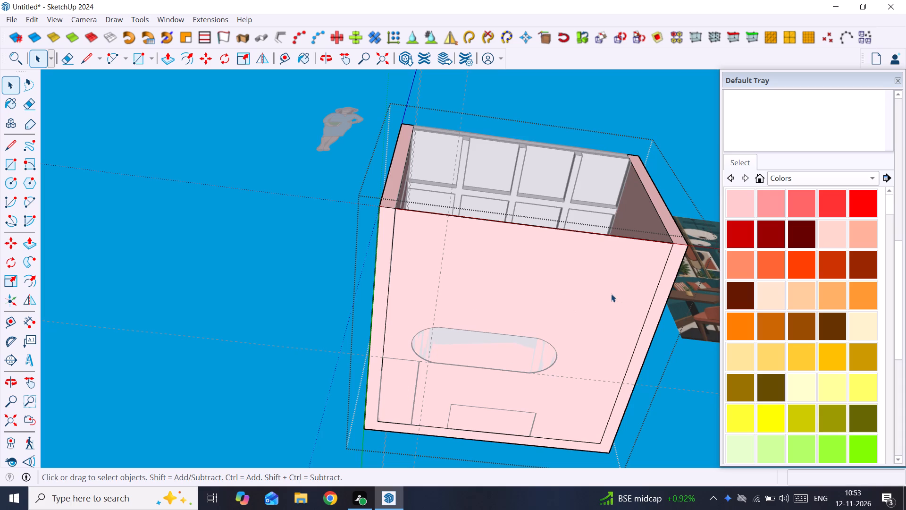
Push/Pull the large base face on the room's underside outward by 6".
{"action": "left_click", "coordinate": [541, 293]}
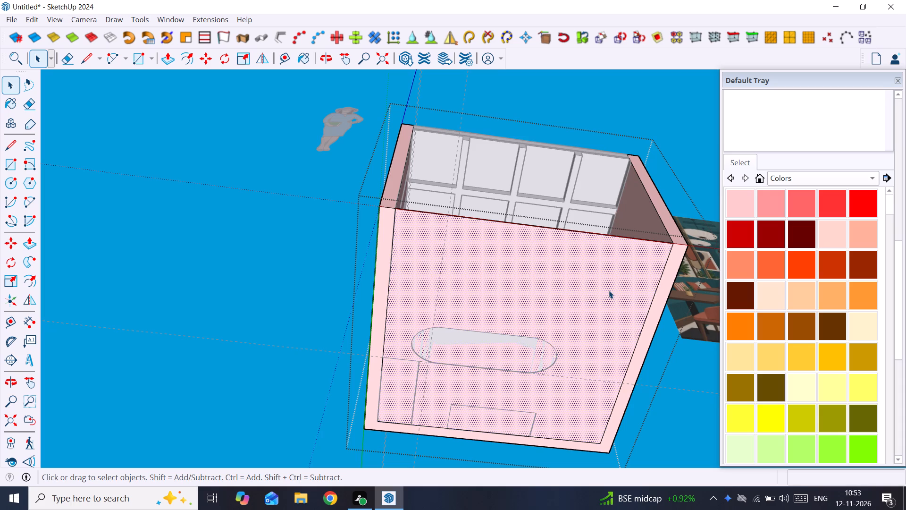
{"action": "key", "text": "p"}
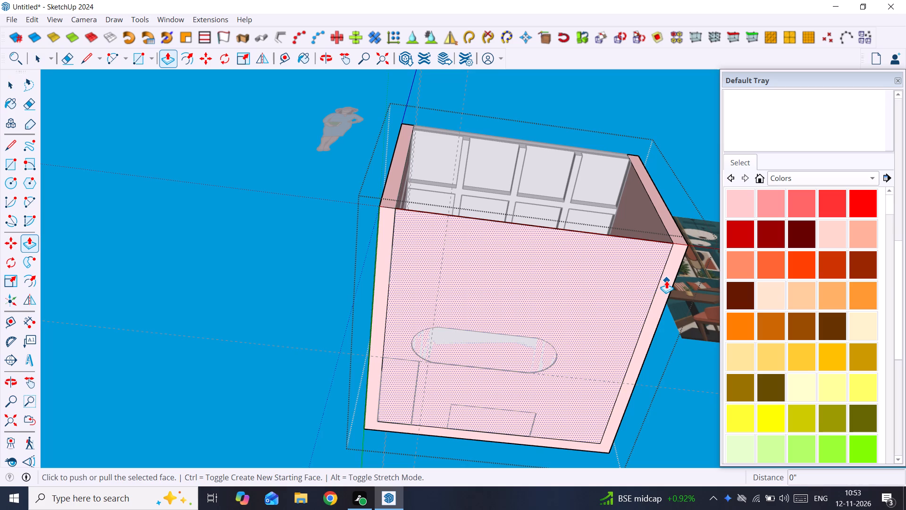
{"action": "key", "text": "space"}
{"action": "left_click", "coordinate": [666, 280]}
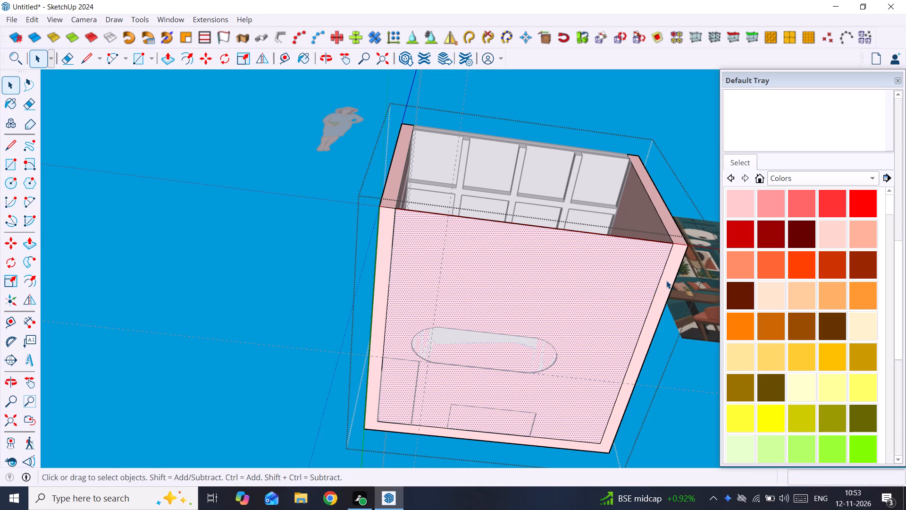
{"action": "left_click", "coordinate": [620, 284]}
{"action": "key", "text": "p"}
{"action": "left_click", "coordinate": [620, 284]}
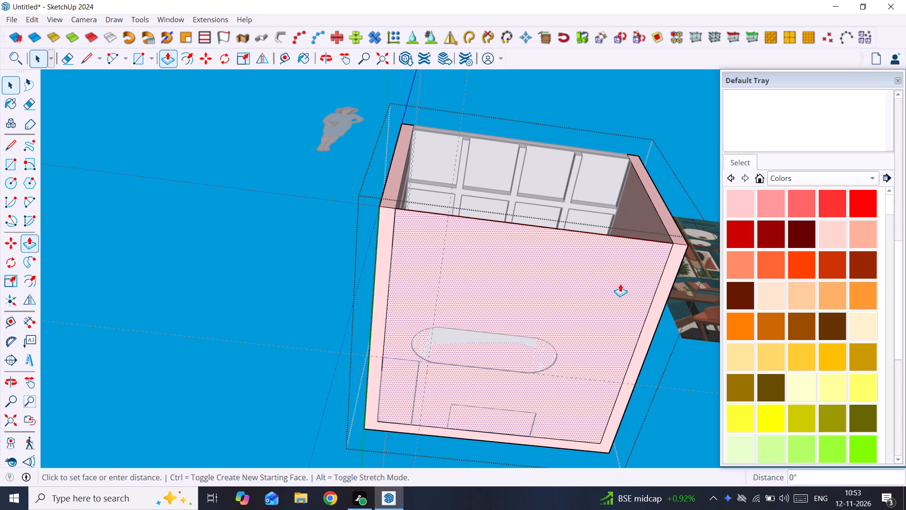
{"action": "type", "text": "6\""}
{"action": "key", "text": "Return"}
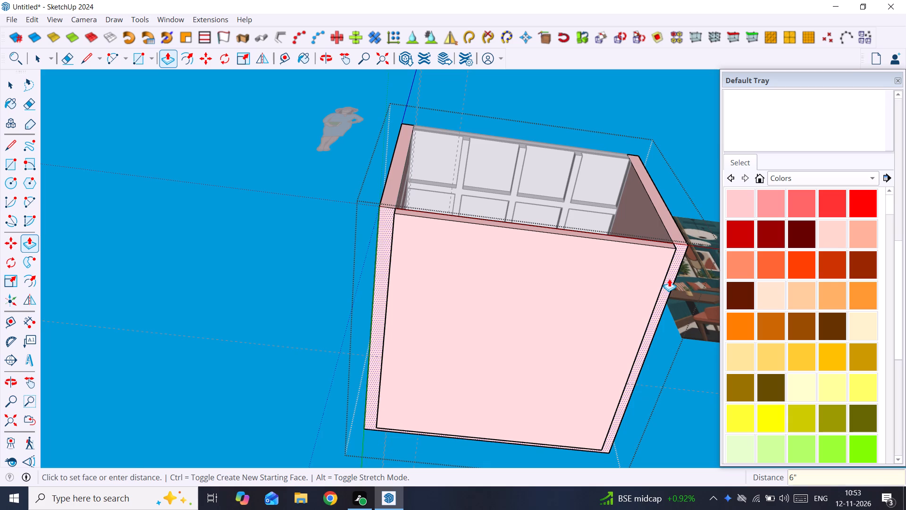
Repeat the 6" Push/Pull on the wall rim face surrounding the extended base.
{"action": "double_click", "coordinate": [669, 279]}
{"action": "scroll", "coordinate": [535, 306], "scroll_direction": "down", "scroll_amount": 3}
{"action": "middle_click_drag", "start_coordinate": [536, 306], "coordinate": [563, 509]}
{"action": "middle_click_drag", "start_coordinate": [554, 306], "coordinate": [537, 509]}
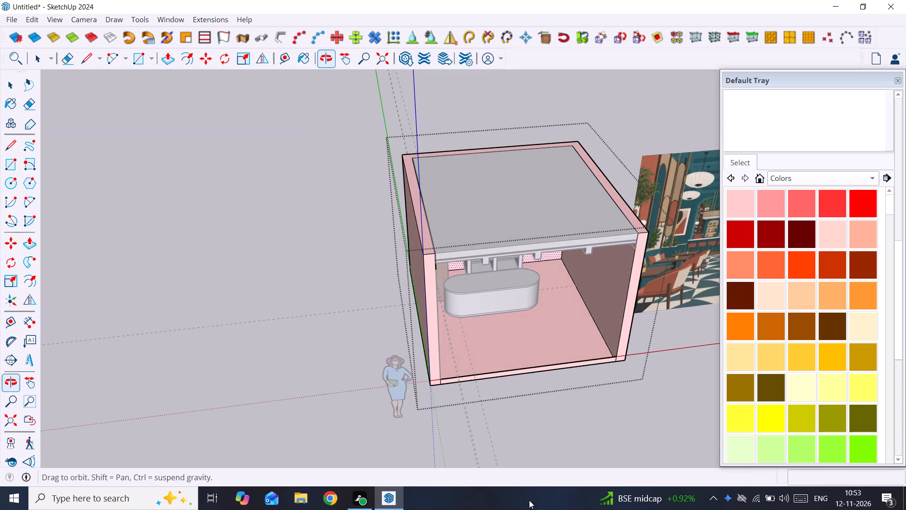
Delete the white face of the tall side-wall panel nearest the room's open front.
{"action": "key", "text": "space"}
{"action": "left_click", "coordinate": [268, 292]}
{"action": "scroll", "coordinate": [532, 299], "scroll_direction": "up", "scroll_amount": 6}
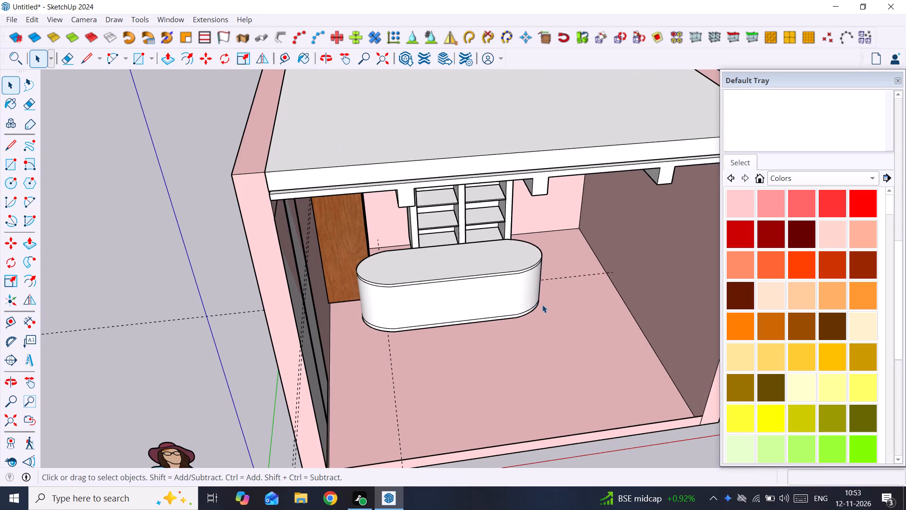
{"action": "middle_click_drag", "start_coordinate": [542, 307], "coordinate": [369, 202]}
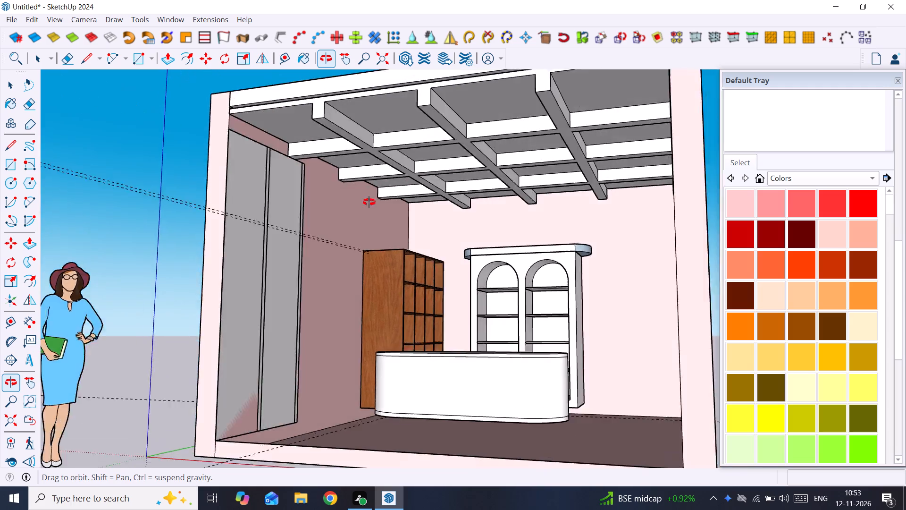
{"action": "middle_click_drag", "start_coordinate": [369, 202], "coordinate": [298, 246]}
{"action": "left_click", "coordinate": [268, 202]}
{"action": "triple_click", "coordinate": [268, 202]}
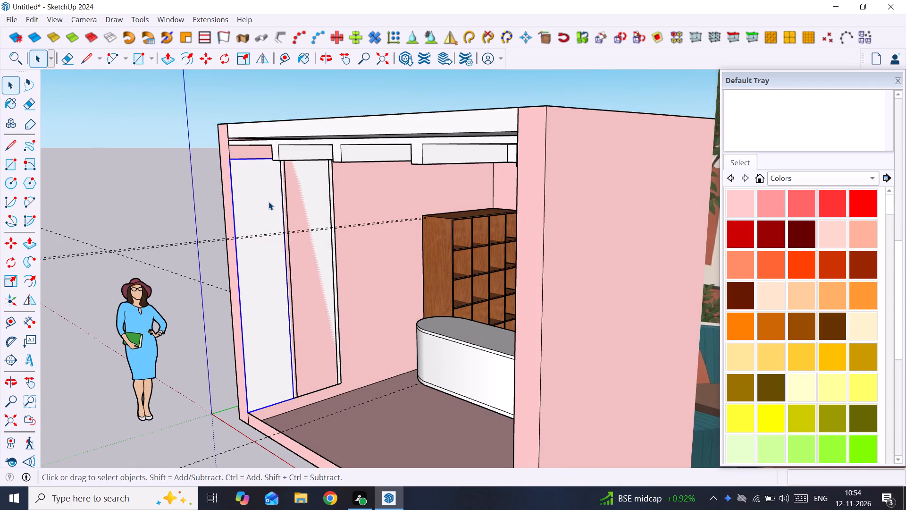
{"action": "left_click", "coordinate": [268, 202]}
{"action": "left_click", "coordinate": [148, 190]}
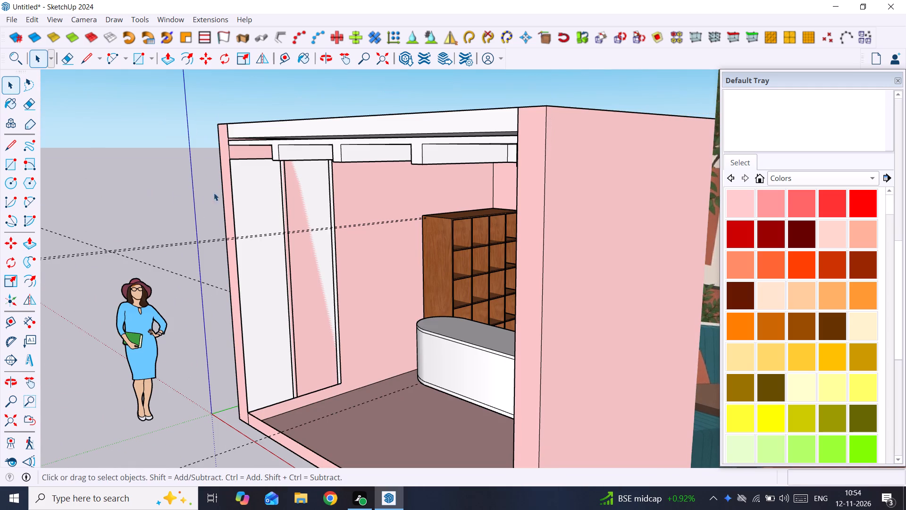
{"action": "left_click", "coordinate": [247, 202]}
{"action": "double_click", "coordinate": [254, 199]}
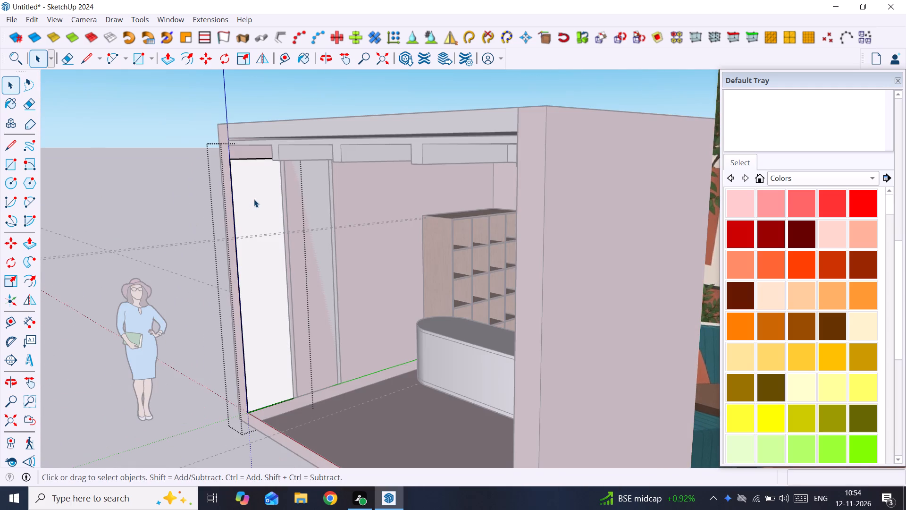
{"action": "left_click", "coordinate": [254, 199]}
{"action": "key", "text": "p"}
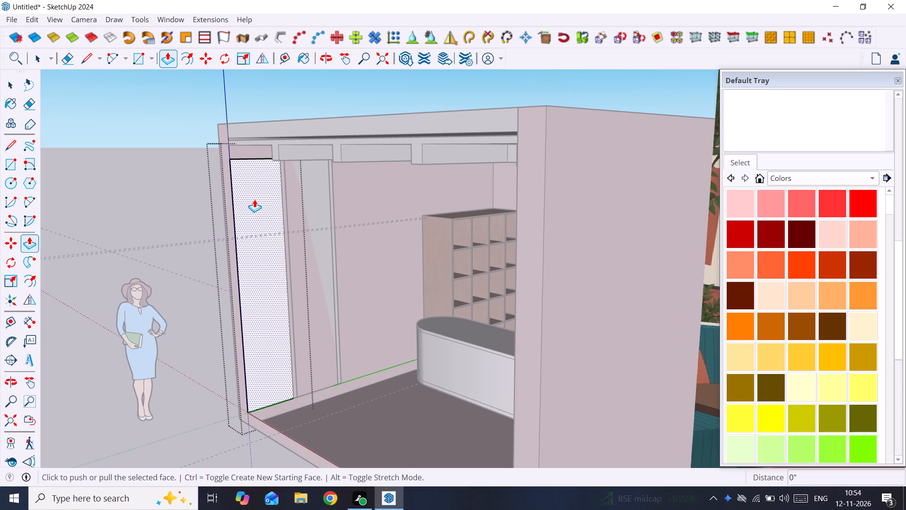
{"action": "key", "text": "Delete"}
{"action": "left_click", "coordinate": [175, 191]}
{"action": "key", "text": "space"}
{"action": "left_click", "coordinate": [176, 189]}
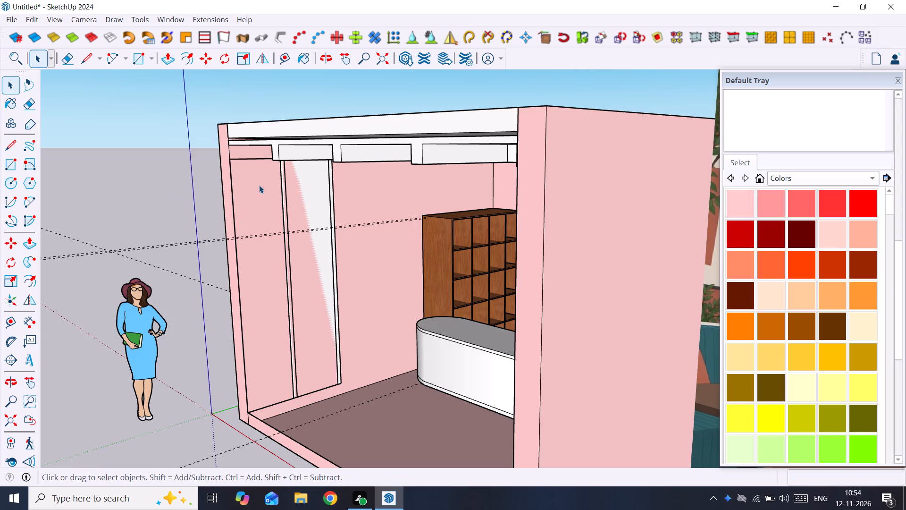
Delete the white face of the second tall panel on the same side wall, inside its group.
{"action": "left_click", "coordinate": [292, 188]}
{"action": "scroll", "coordinate": [299, 188], "scroll_direction": "up", "scroll_amount": 3}
{"action": "double_click", "coordinate": [300, 188]}
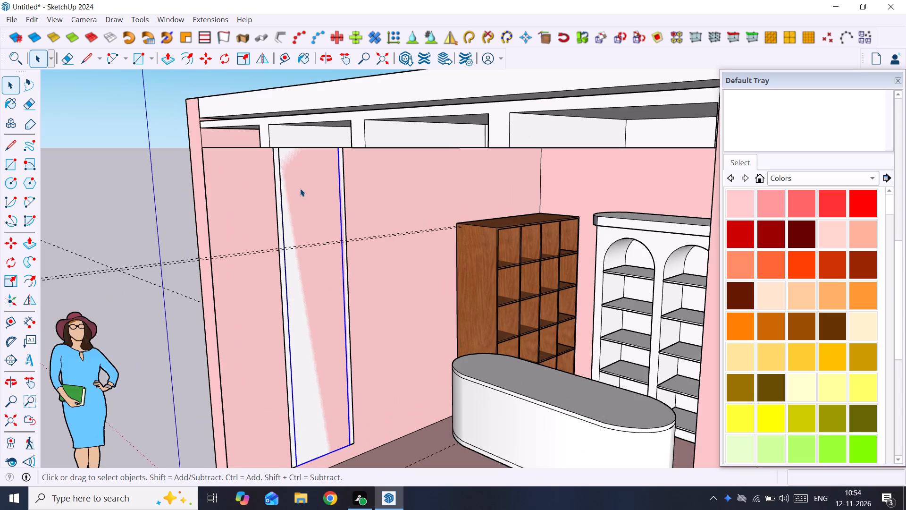
{"action": "left_click", "coordinate": [301, 189]}
{"action": "key", "text": "Delete"}
{"action": "scroll", "coordinate": [357, 162], "scroll_direction": "down", "scroll_amount": 3}
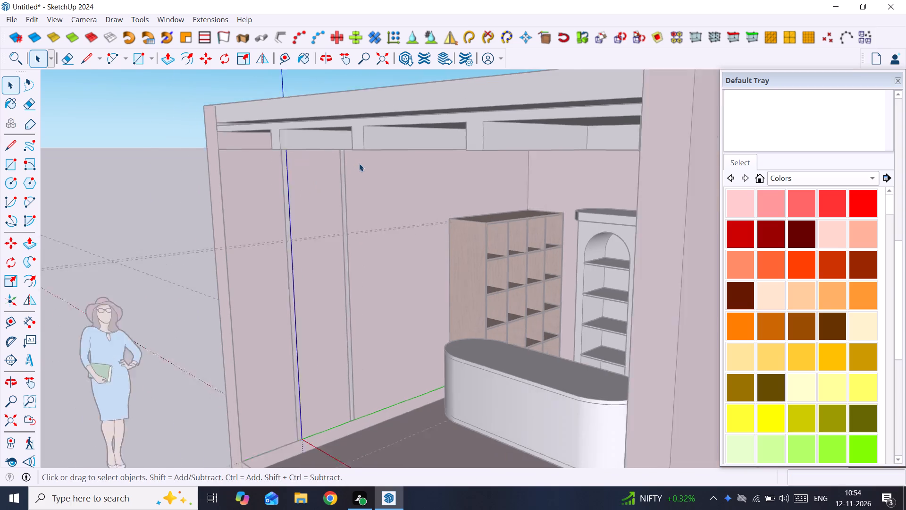
{"action": "scroll", "coordinate": [359, 163], "scroll_direction": "down", "scroll_amount": 5}
{"action": "left_click", "coordinate": [258, 161]}
Paint the wooden cubby shelf unit with the light salmon-pink swatch from the Colors collection.
{"action": "scroll", "coordinate": [258, 161], "scroll_direction": "up", "scroll_amount": 2}
{"action": "middle_click_drag", "start_coordinate": [269, 167], "coordinate": [310, 172]}
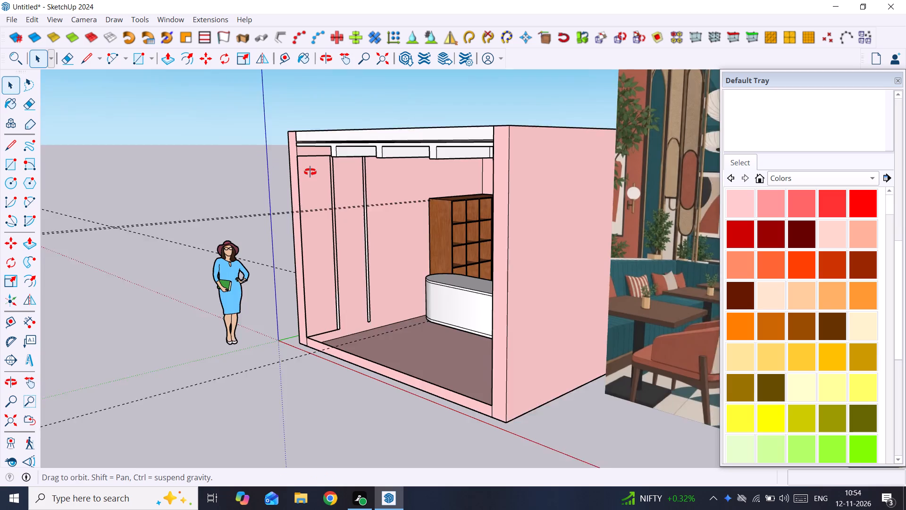
{"action": "middle_click_drag", "start_coordinate": [310, 172], "coordinate": [361, 164]}
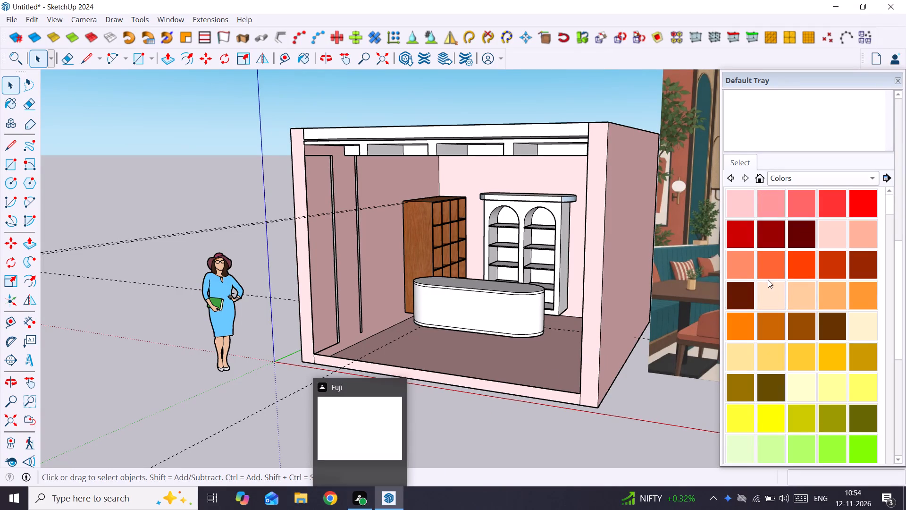
{"action": "left_click", "coordinate": [781, 204]}
{"action": "scroll", "coordinate": [527, 252], "scroll_direction": "up", "scroll_amount": 3}
{"action": "middle_click_drag", "start_coordinate": [498, 255], "coordinate": [453, 262]}
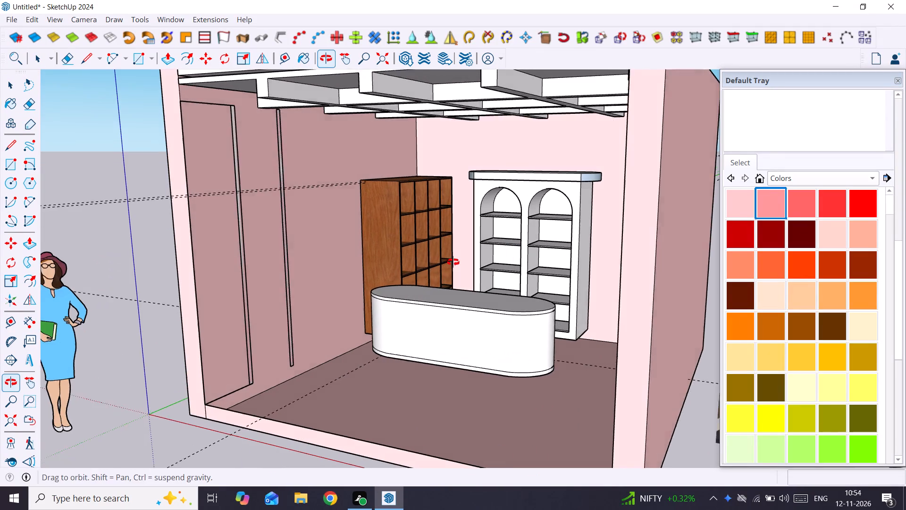
{"action": "middle_click_drag", "start_coordinate": [453, 262], "coordinate": [450, 263]}
{"action": "left_click", "coordinate": [422, 256]}
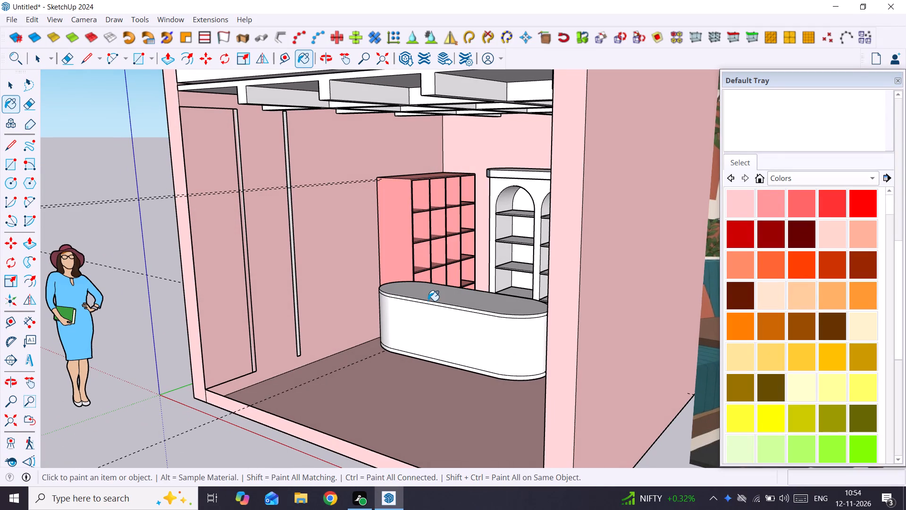
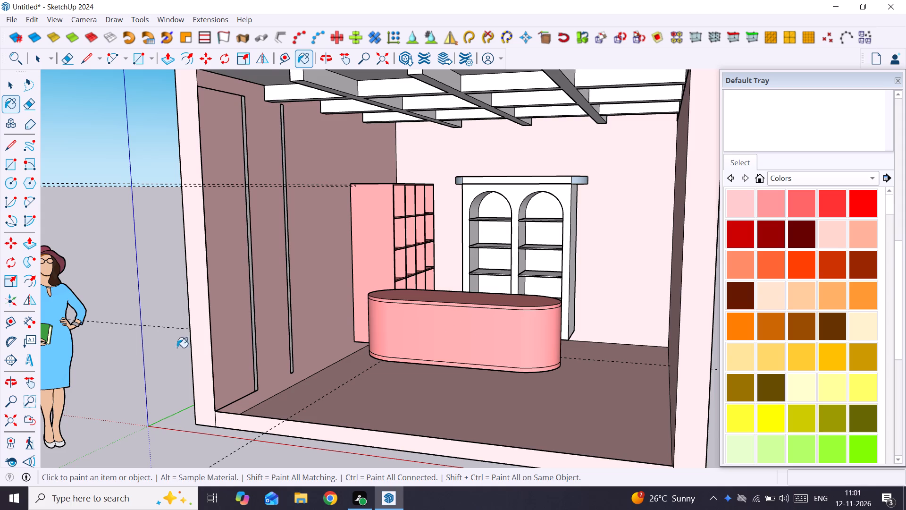
Move the pink cubby shelf unit straight down 6" so its base rests on the floor.
{"action": "scroll", "coordinate": [359, 373], "scroll_direction": "up", "scroll_amount": 1}
{"action": "middle_click_drag", "start_coordinate": [492, 371], "coordinate": [598, 334]}
{"action": "scroll", "coordinate": [341, 342], "scroll_direction": "up", "scroll_amount": 1}
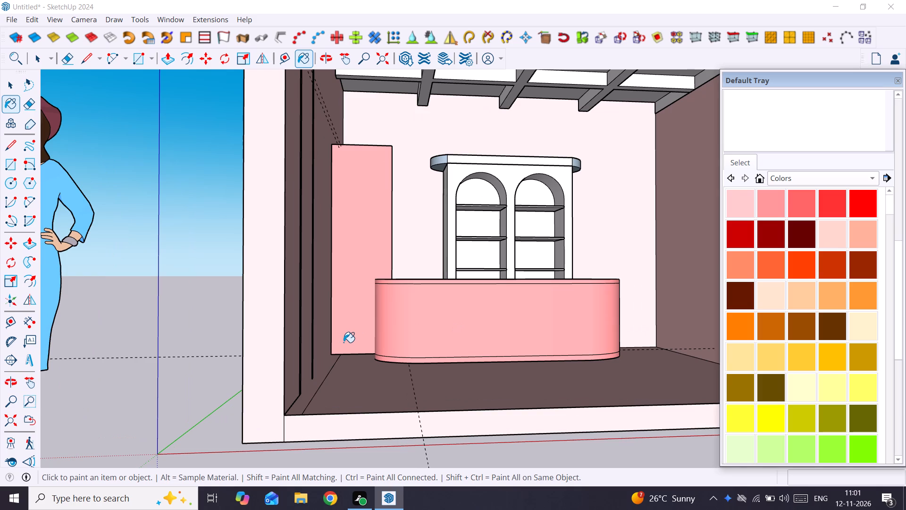
{"action": "key", "text": "space"}
{"action": "left_click", "coordinate": [344, 342]}
{"action": "scroll", "coordinate": [346, 347], "scroll_direction": "up", "scroll_amount": 6}
{"action": "middle_click_drag", "start_coordinate": [346, 347], "coordinate": [375, 473]}
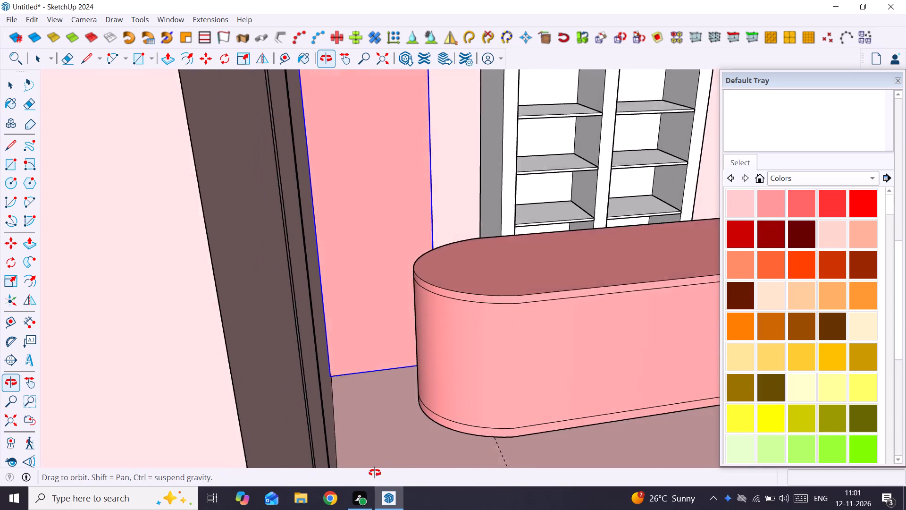
{"action": "middle_click_drag", "start_coordinate": [375, 473], "coordinate": [333, 353]}
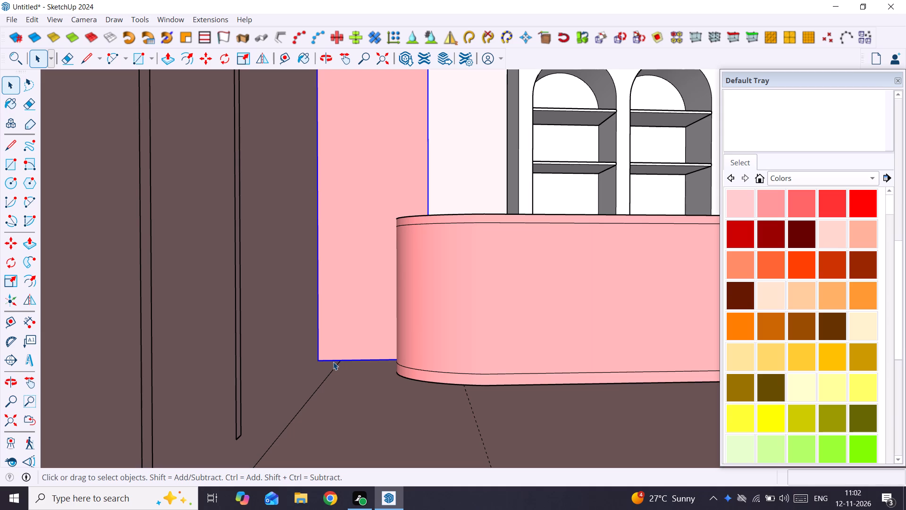
{"action": "key", "text": "m"}
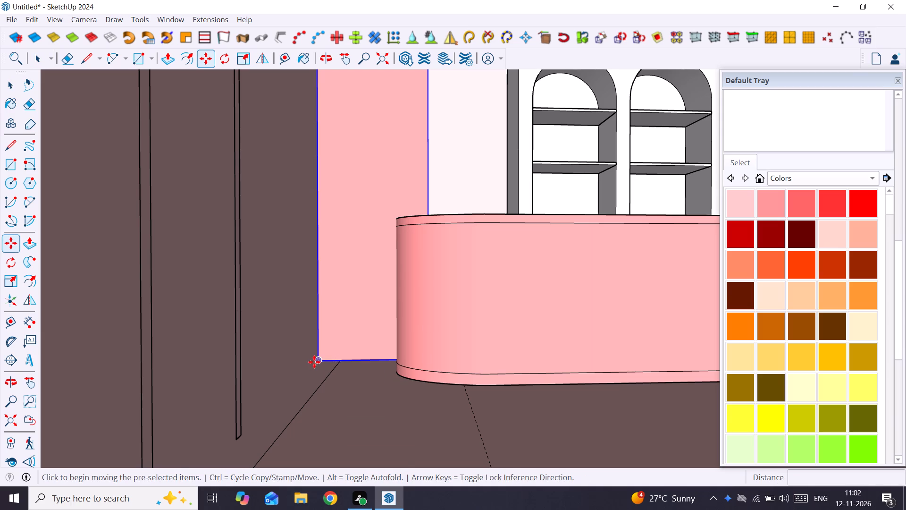
{"action": "left_click", "coordinate": [314, 362]}
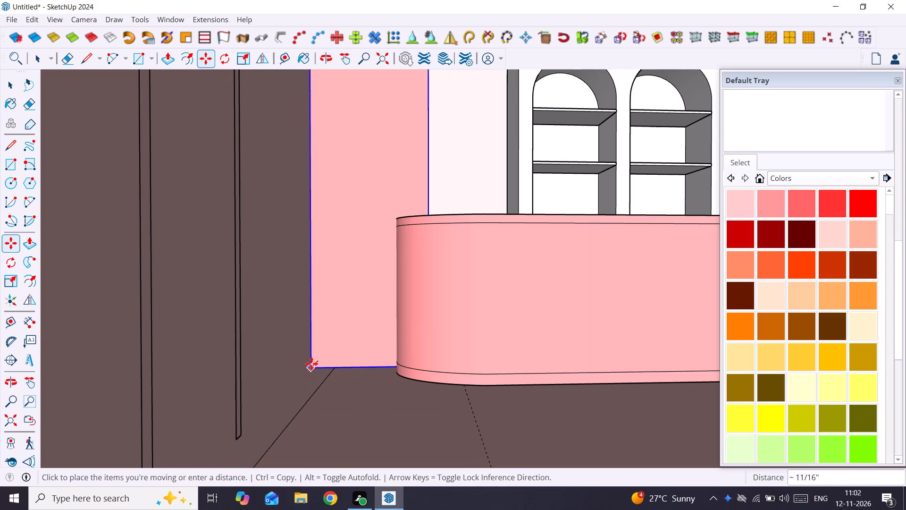
{"action": "key", "text": "Up"}
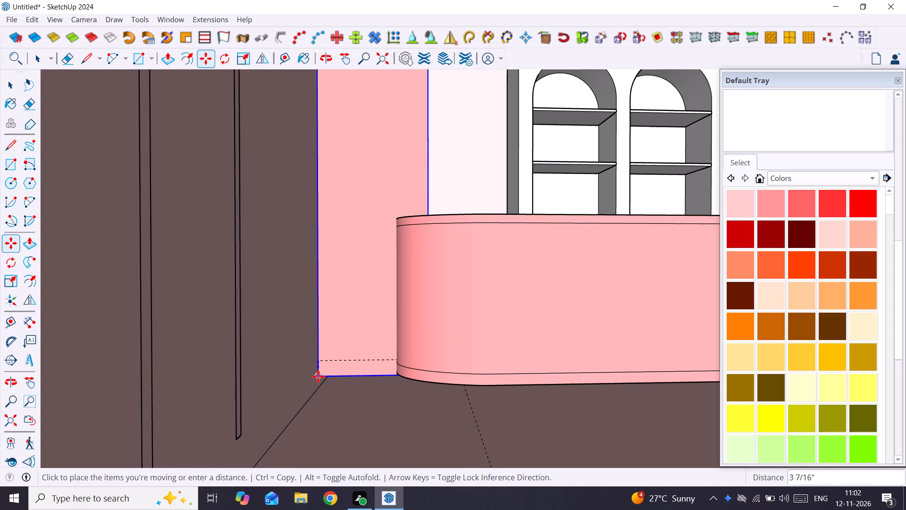
{"action": "left_click", "coordinate": [319, 383]}
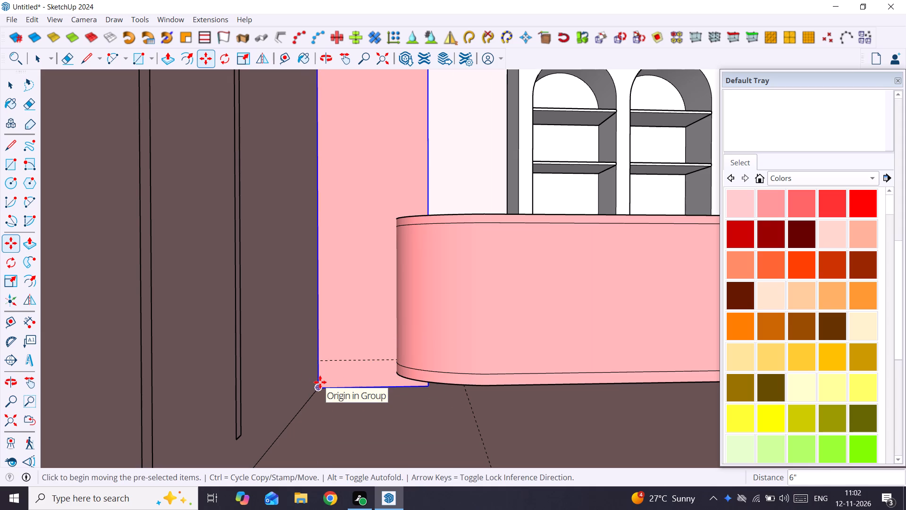
{"action": "key", "text": "space"}
Delete all the dashed guide lines in the model.
{"action": "scroll", "coordinate": [391, 365], "scroll_direction": "down", "scroll_amount": 4}
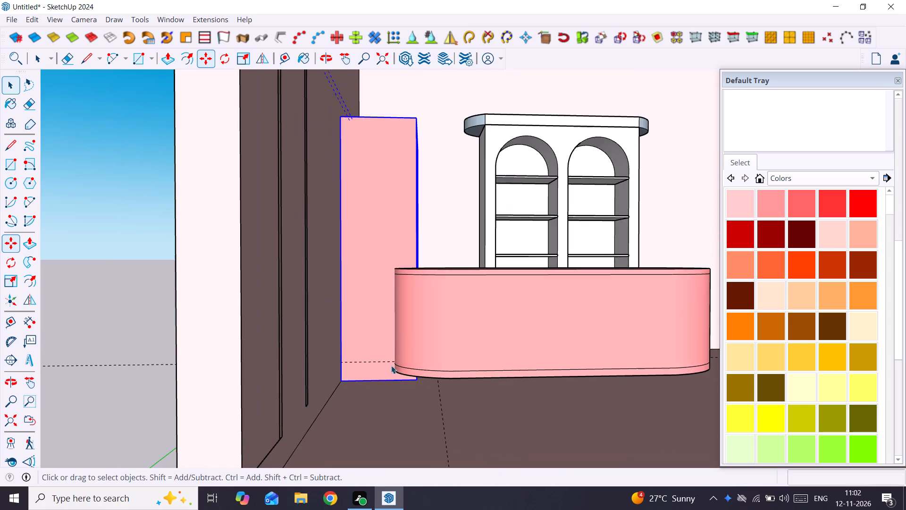
{"action": "scroll", "coordinate": [394, 365], "scroll_direction": "down", "scroll_amount": 10}
{"action": "middle_click_drag", "start_coordinate": [566, 324], "coordinate": [373, 358]}
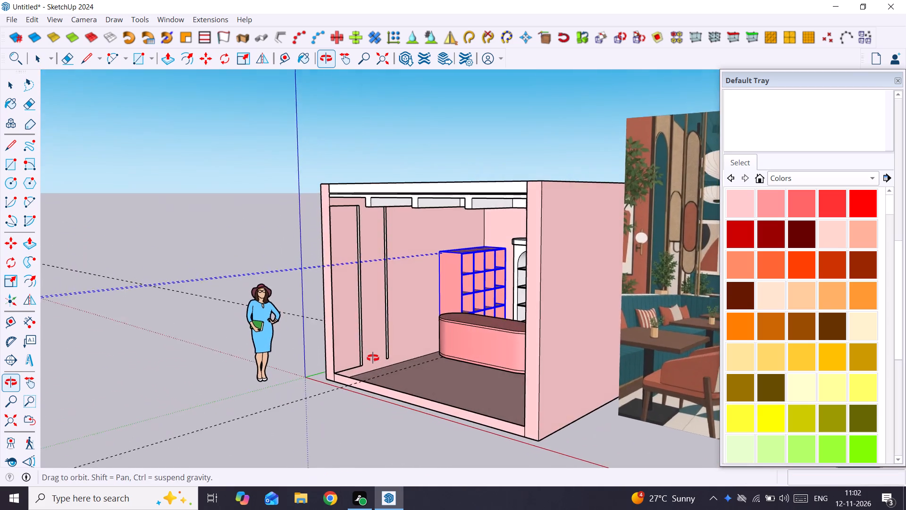
{"action": "middle_click_drag", "start_coordinate": [373, 358], "coordinate": [428, 359]}
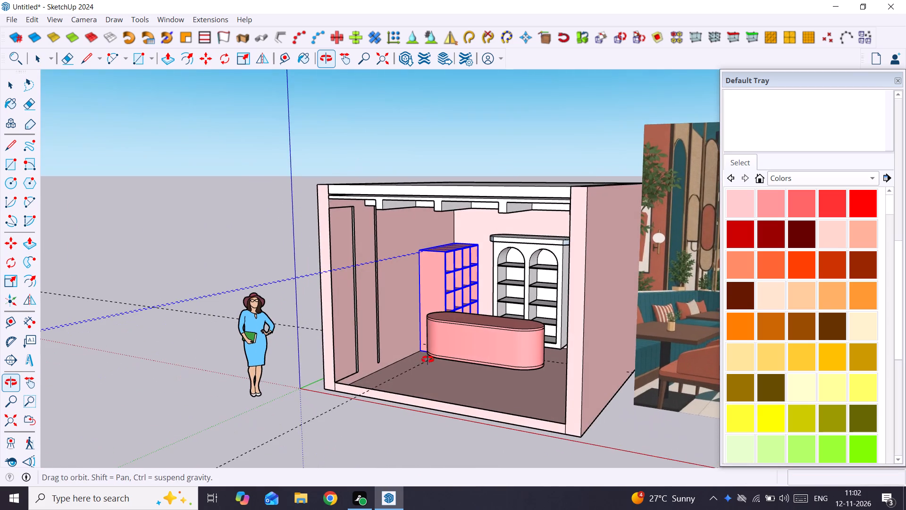
{"action": "middle_click_drag", "start_coordinate": [428, 359], "coordinate": [398, 390]}
{"action": "left_click", "coordinate": [212, 258]}
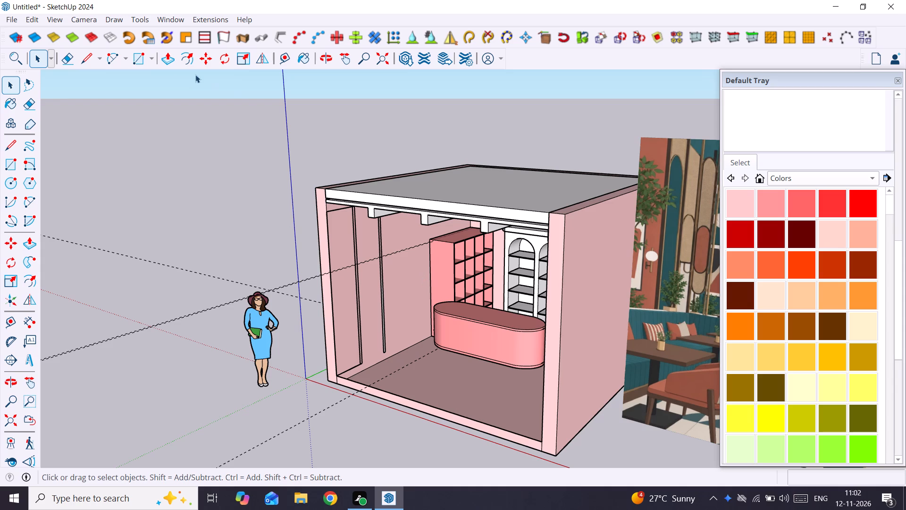
{"action": "left_click", "coordinate": [28, 19]}
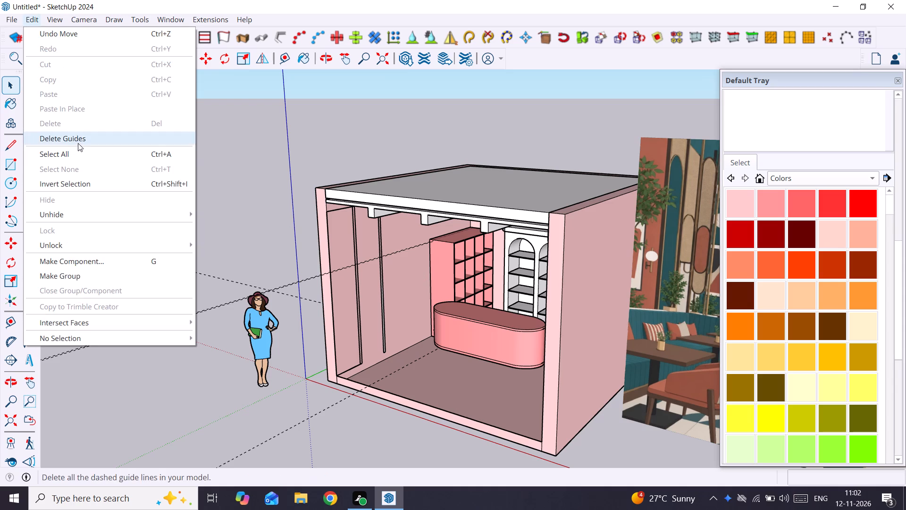
{"action": "left_click", "coordinate": [78, 143]}
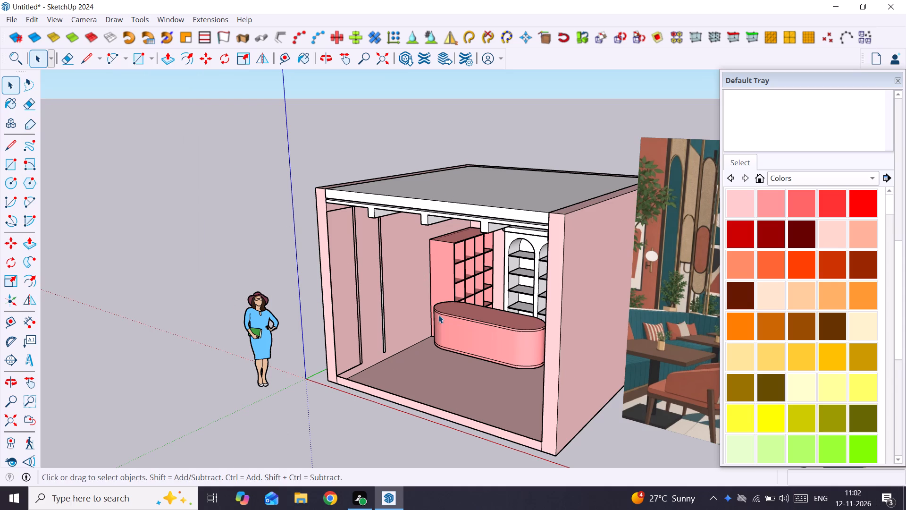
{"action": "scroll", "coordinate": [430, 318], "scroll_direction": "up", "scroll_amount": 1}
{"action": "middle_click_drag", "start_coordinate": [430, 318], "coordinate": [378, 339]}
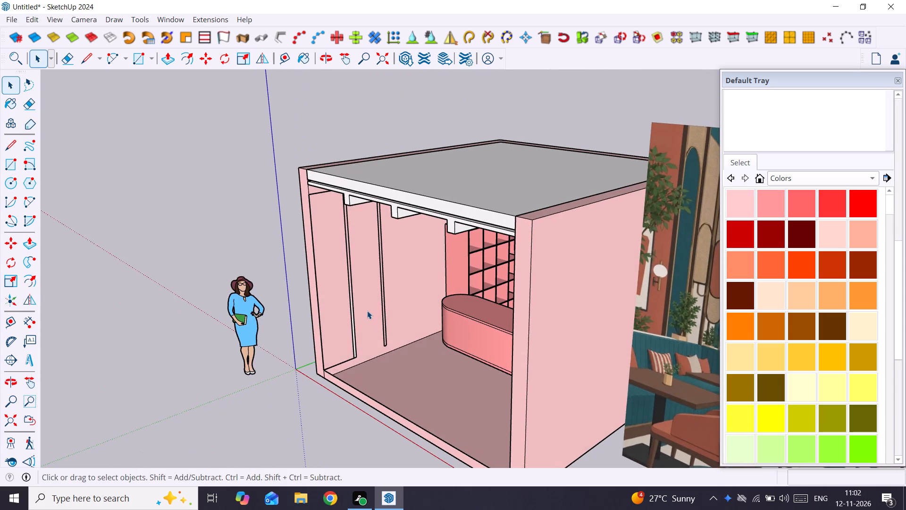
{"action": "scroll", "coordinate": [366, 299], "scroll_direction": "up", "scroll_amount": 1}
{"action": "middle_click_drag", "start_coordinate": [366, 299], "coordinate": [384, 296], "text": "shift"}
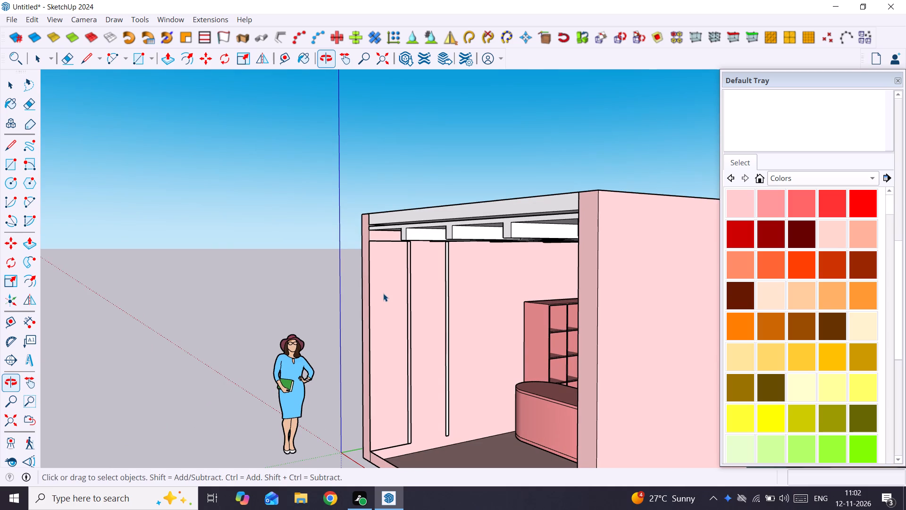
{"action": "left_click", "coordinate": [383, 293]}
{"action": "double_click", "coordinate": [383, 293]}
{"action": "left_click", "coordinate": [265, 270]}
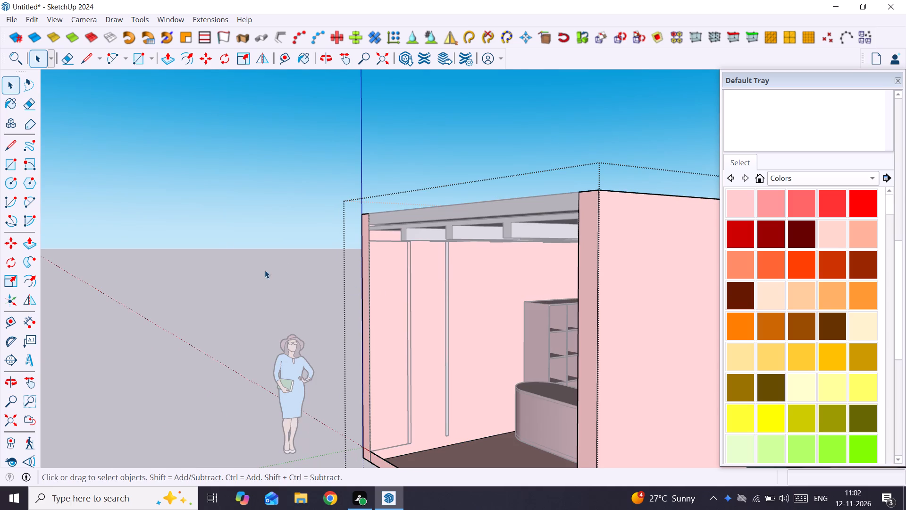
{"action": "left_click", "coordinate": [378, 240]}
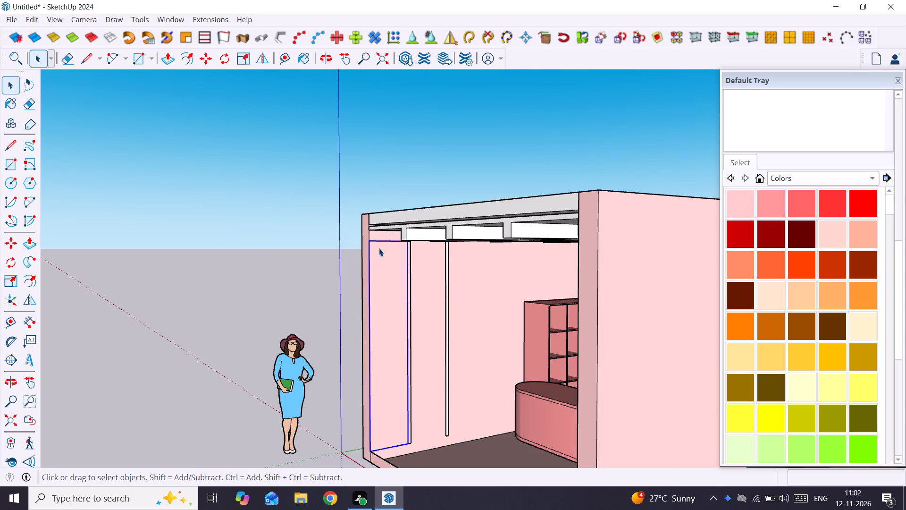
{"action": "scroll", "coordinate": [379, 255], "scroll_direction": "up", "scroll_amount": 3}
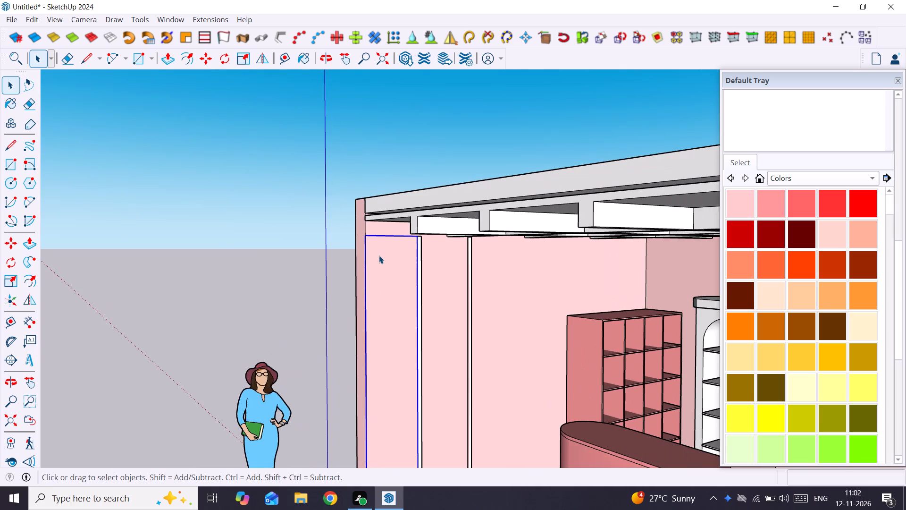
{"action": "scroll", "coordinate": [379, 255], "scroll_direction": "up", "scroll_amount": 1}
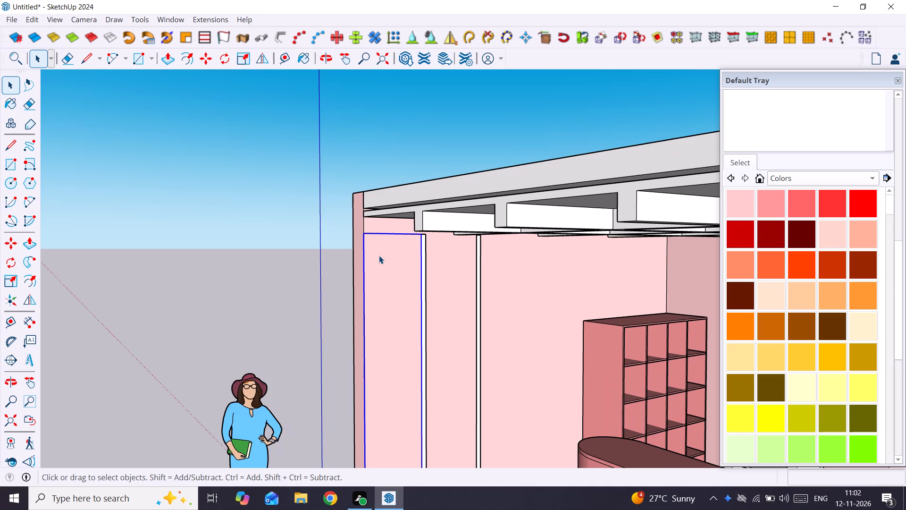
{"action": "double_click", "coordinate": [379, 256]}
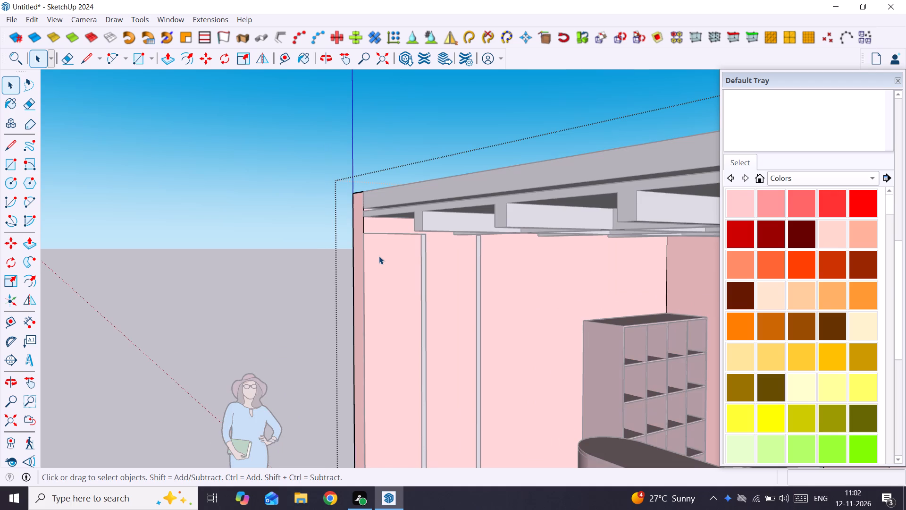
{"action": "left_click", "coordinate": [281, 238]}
Inside the group of the tall side-wall panel nearest the open front, recreate its missing face by tracing a line along the top edge.
{"action": "left_click", "coordinate": [380, 234]}
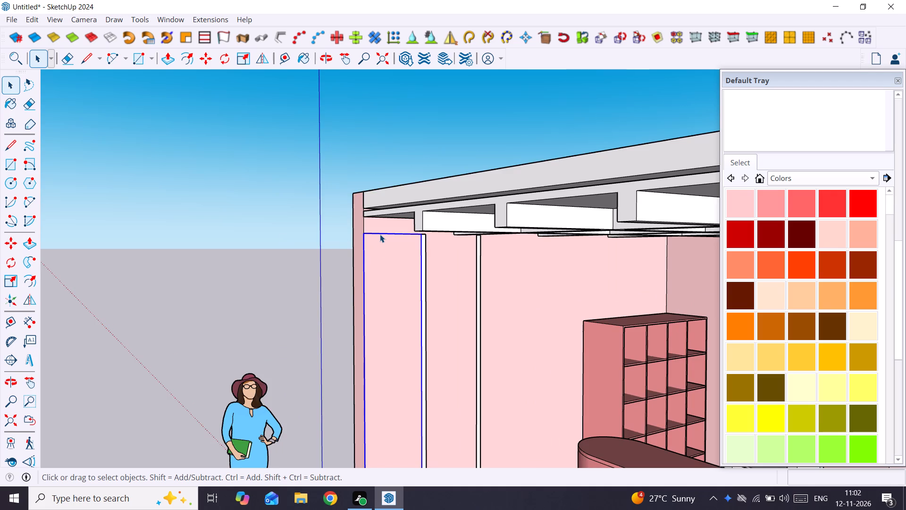
{"action": "double_click", "coordinate": [380, 234]}
{"action": "scroll", "coordinate": [380, 234], "scroll_direction": "up", "scroll_amount": 2}
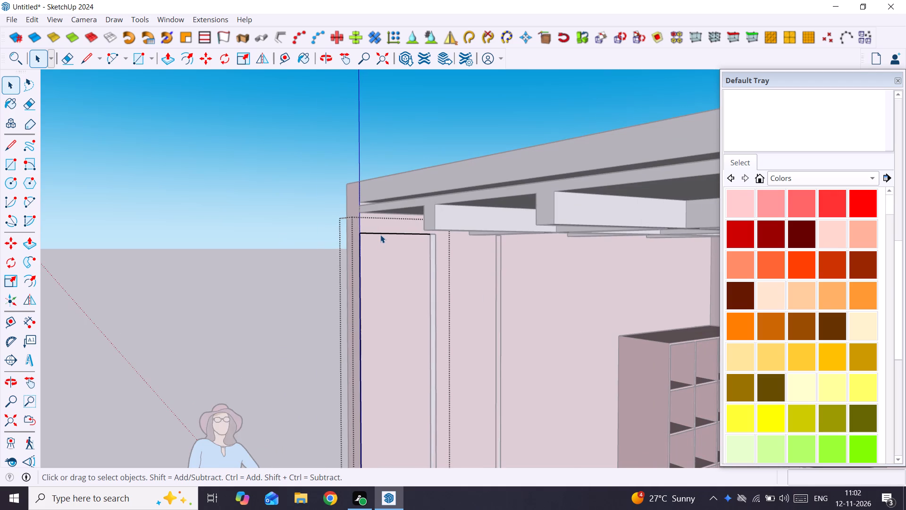
{"action": "key", "text": "l"}
{"action": "left_click", "coordinate": [383, 235]}
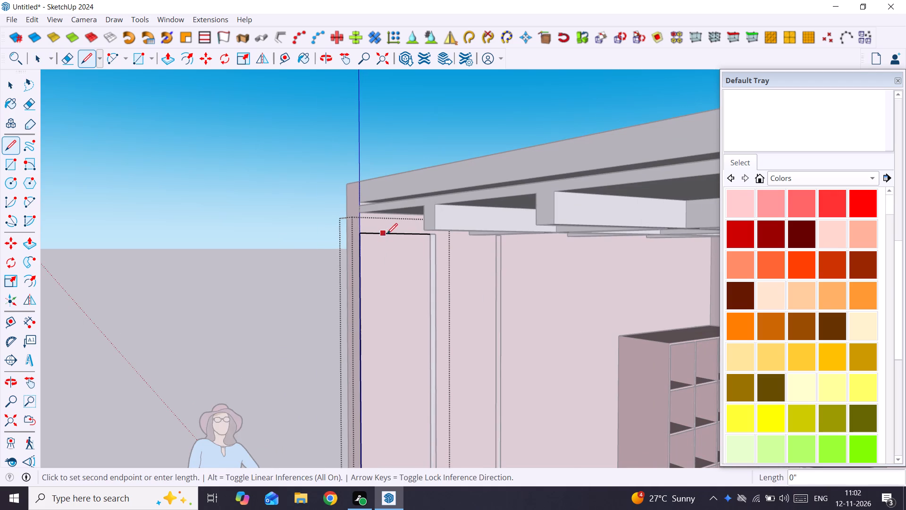
{"action": "left_click", "coordinate": [393, 233]}
{"action": "key", "text": "space"}
Push/Pull the recreated panel face by .5" and leave the panel's group.
{"action": "left_click", "coordinate": [394, 250]}
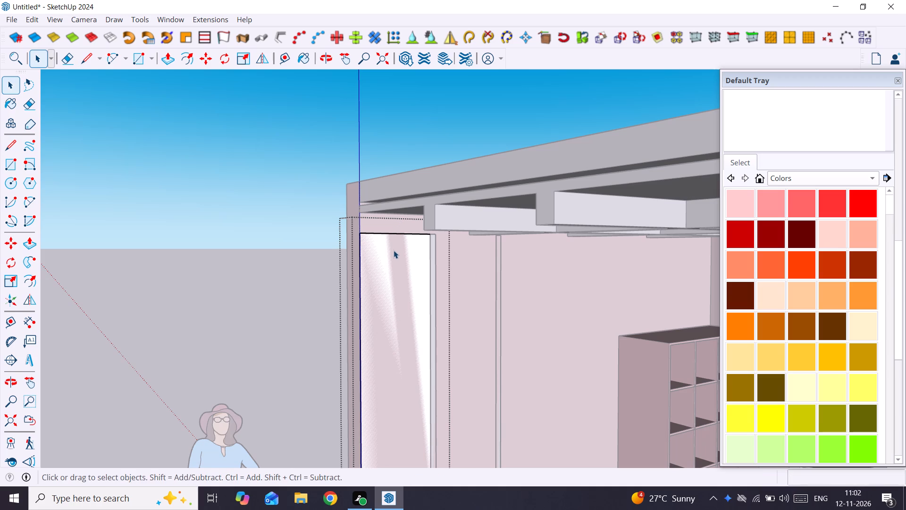
{"action": "scroll", "coordinate": [394, 250], "scroll_direction": "down", "scroll_amount": 3}
{"action": "middle_click_drag", "start_coordinate": [394, 250], "coordinate": [449, 295]}
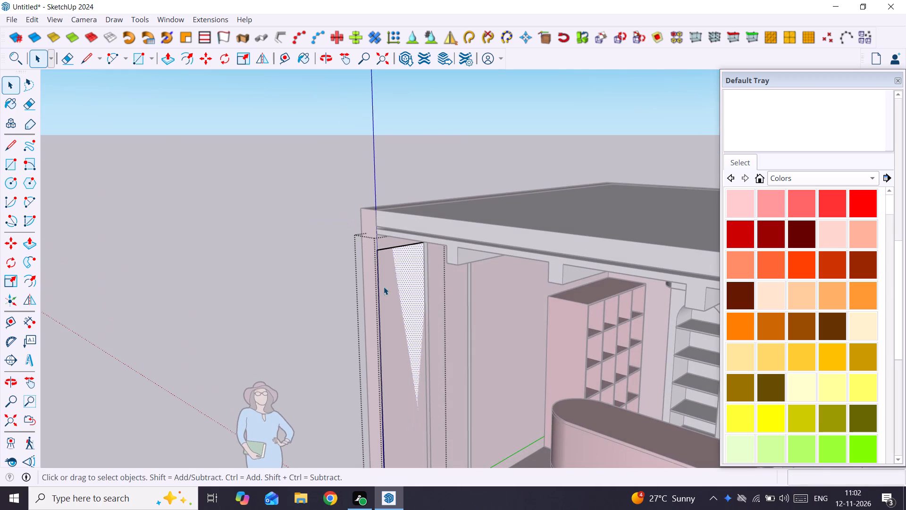
{"action": "key", "text": "p"}
{"action": "left_click", "coordinate": [384, 287]}
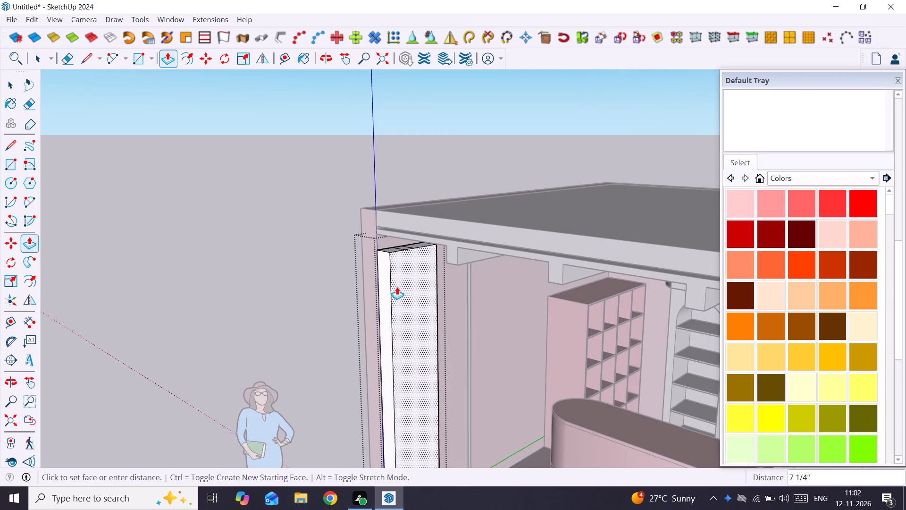
{"action": "key", "text": "period"}
{"action": "type", "text": "5\""}
{"action": "key", "text": "Return"}
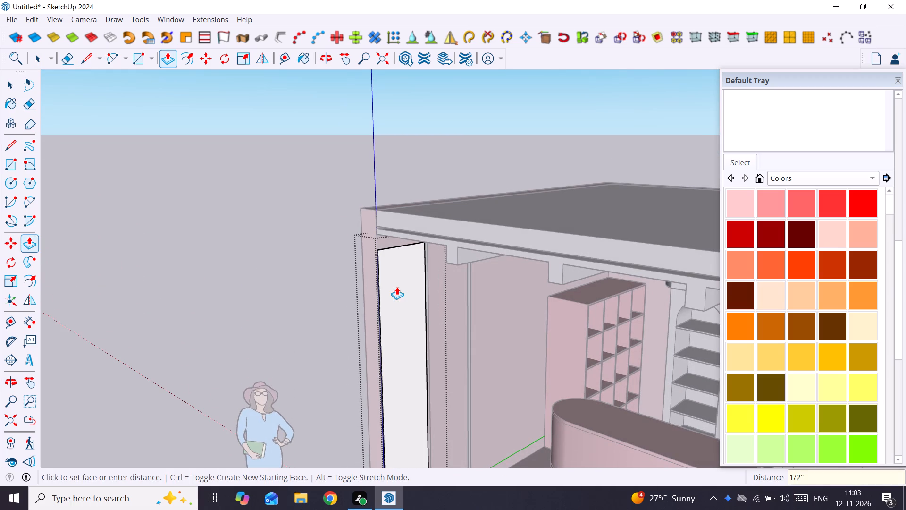
{"action": "key", "text": "space"}
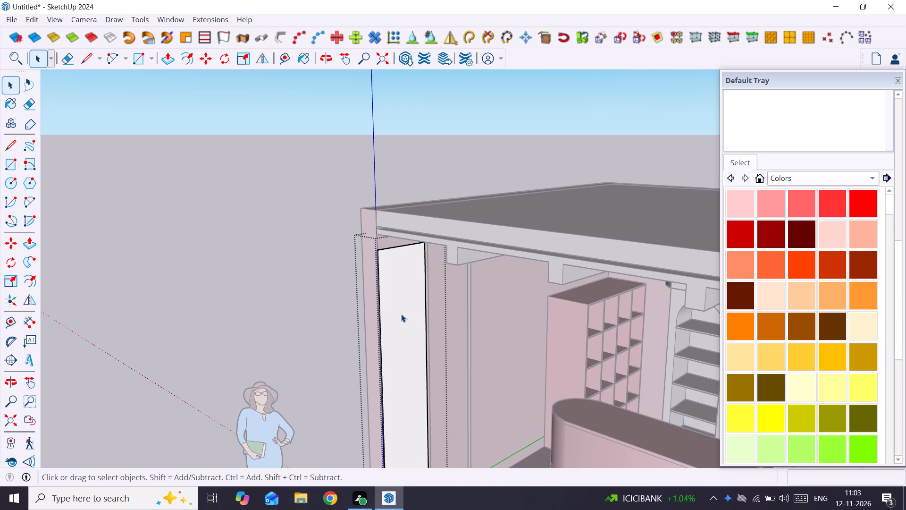
{"action": "left_click", "coordinate": [275, 195]}
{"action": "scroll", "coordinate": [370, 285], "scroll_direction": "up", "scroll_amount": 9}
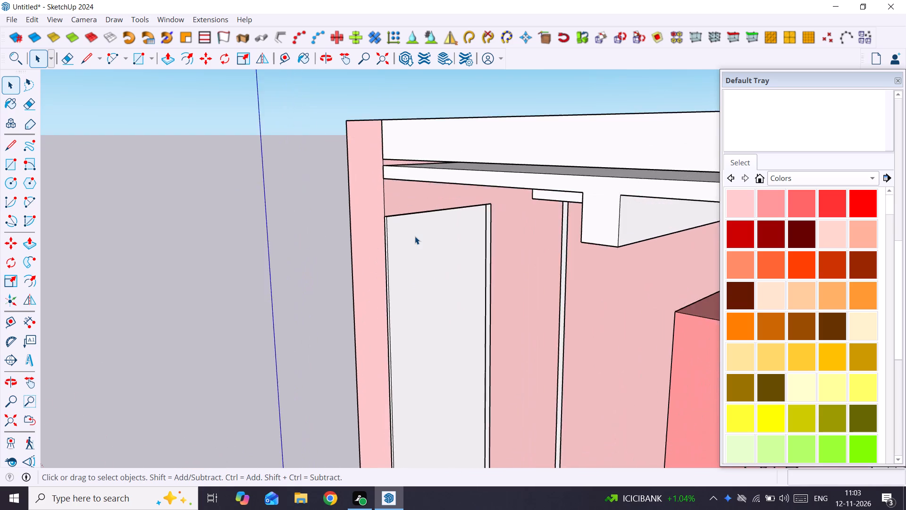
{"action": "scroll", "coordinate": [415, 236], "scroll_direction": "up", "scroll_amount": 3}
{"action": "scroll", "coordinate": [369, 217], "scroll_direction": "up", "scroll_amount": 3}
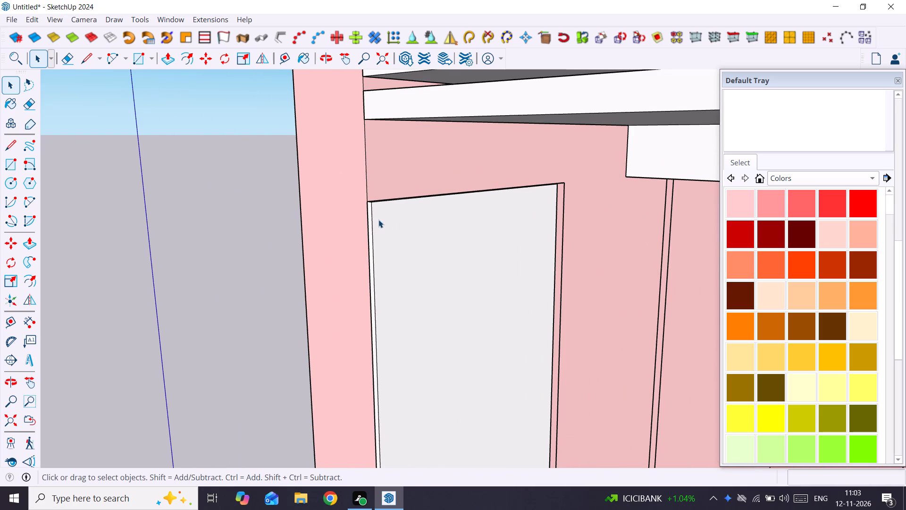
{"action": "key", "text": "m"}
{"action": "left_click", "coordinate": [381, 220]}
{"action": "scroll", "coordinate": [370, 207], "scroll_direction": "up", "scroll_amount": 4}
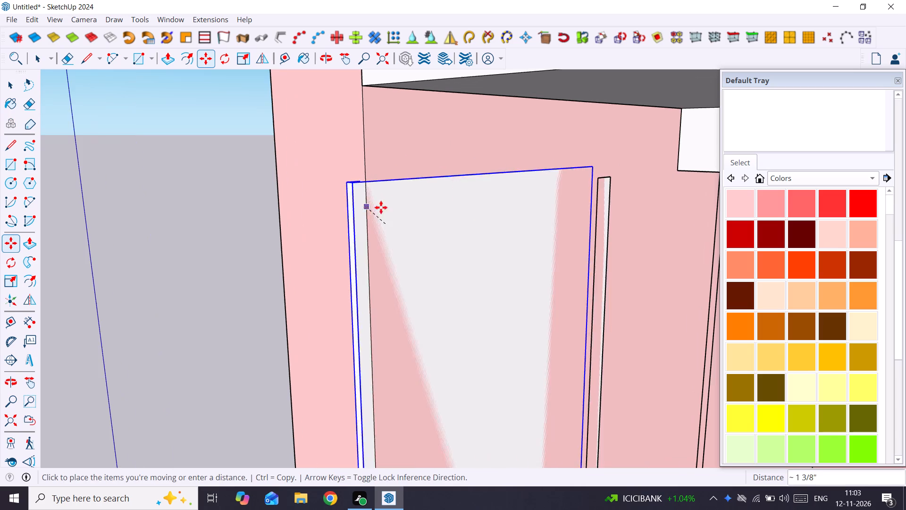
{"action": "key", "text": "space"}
Examine the thickened panel's top front corner where it meets the side wall.
{"action": "scroll", "coordinate": [370, 210], "scroll_direction": "up", "scroll_amount": 4}
{"action": "middle_click_drag", "start_coordinate": [406, 217], "coordinate": [451, 254]}
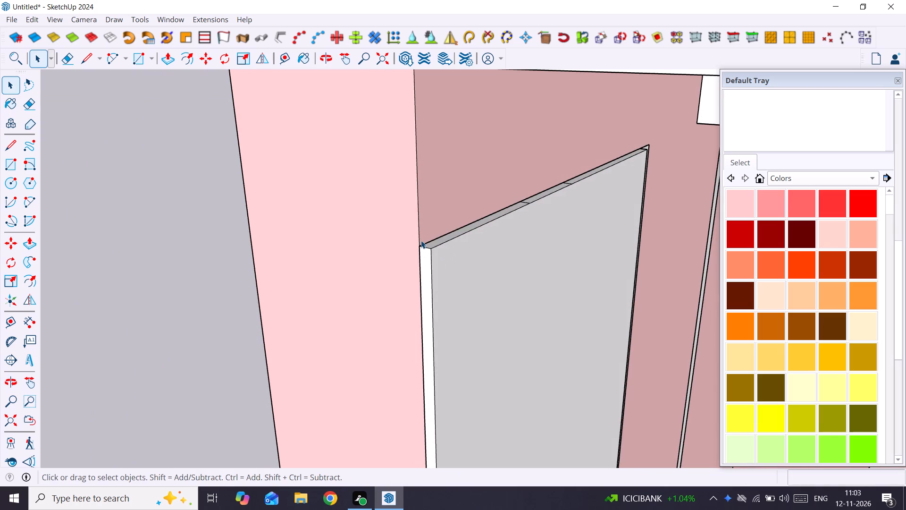
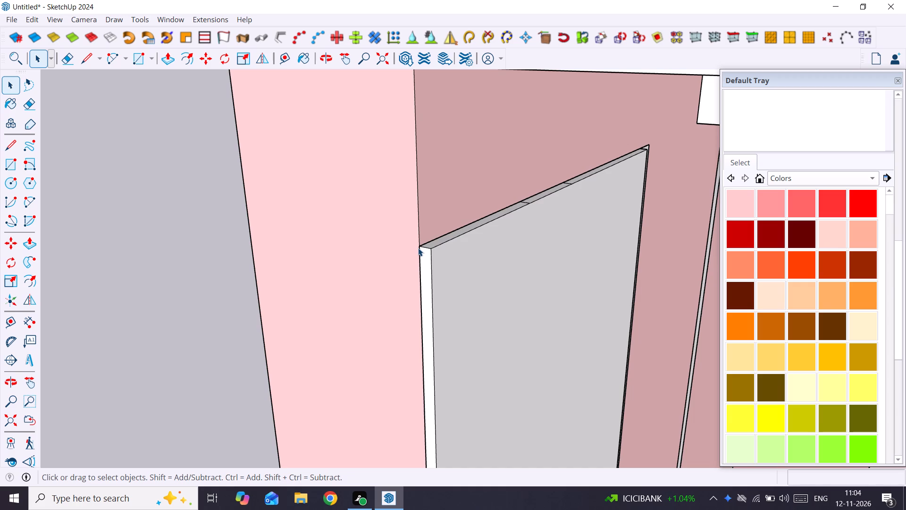
Copy the rebuilt tall panel about 4' 5" along the side wall, snapping its top front corner to the farthest narrow strip.
{"action": "key", "text": "m"}
{"action": "left_click", "coordinate": [418, 248]}
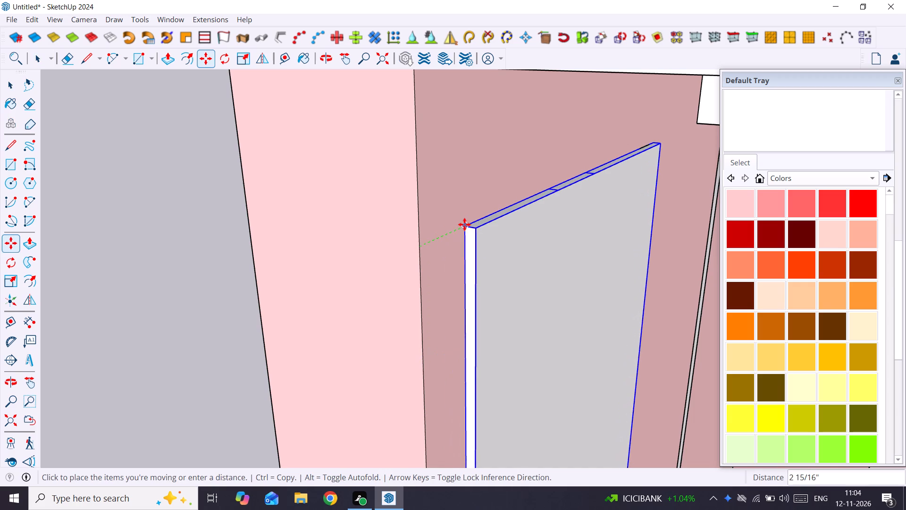
{"action": "scroll", "coordinate": [464, 224], "scroll_direction": "down", "scroll_amount": 8}
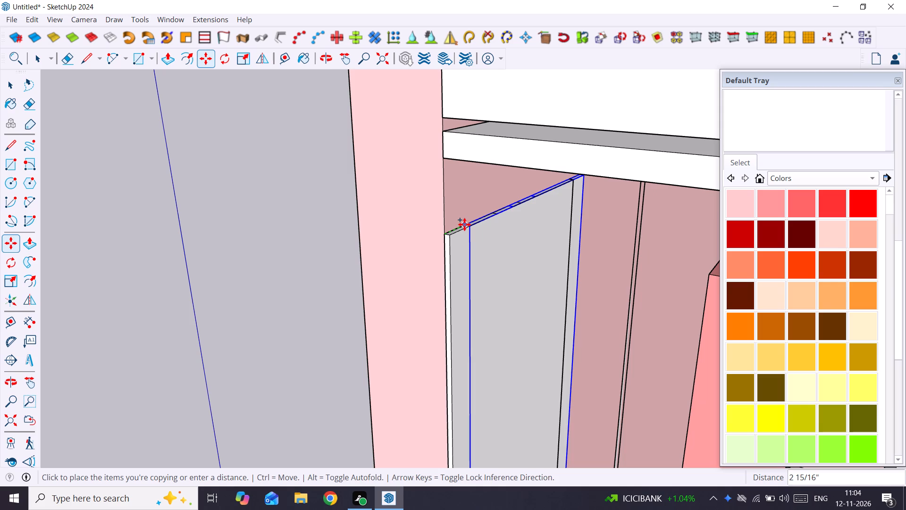
{"action": "scroll", "coordinate": [473, 224], "scroll_direction": "down", "scroll_amount": 10}
{"action": "scroll", "coordinate": [550, 238], "scroll_direction": "up", "scroll_amount": 3}
{"action": "middle_click_drag", "start_coordinate": [551, 238], "coordinate": [539, 225]}
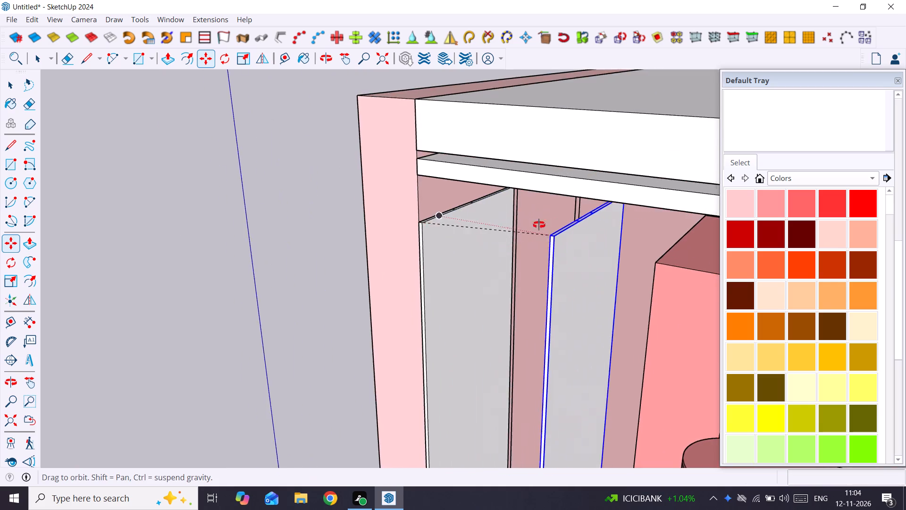
{"action": "middle_click_drag", "start_coordinate": [539, 225], "coordinate": [480, 157]}
{"action": "key", "text": "Left"}
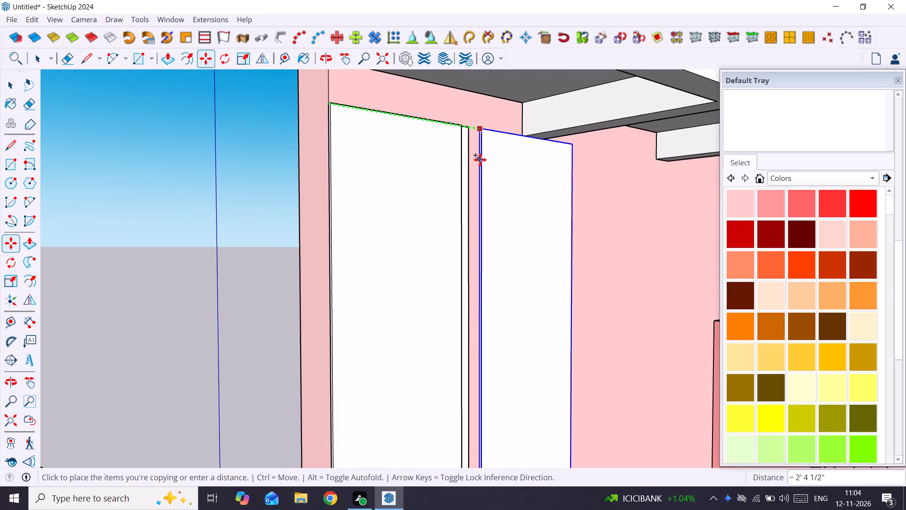
{"action": "scroll", "coordinate": [570, 147], "scroll_direction": "up", "scroll_amount": 6}
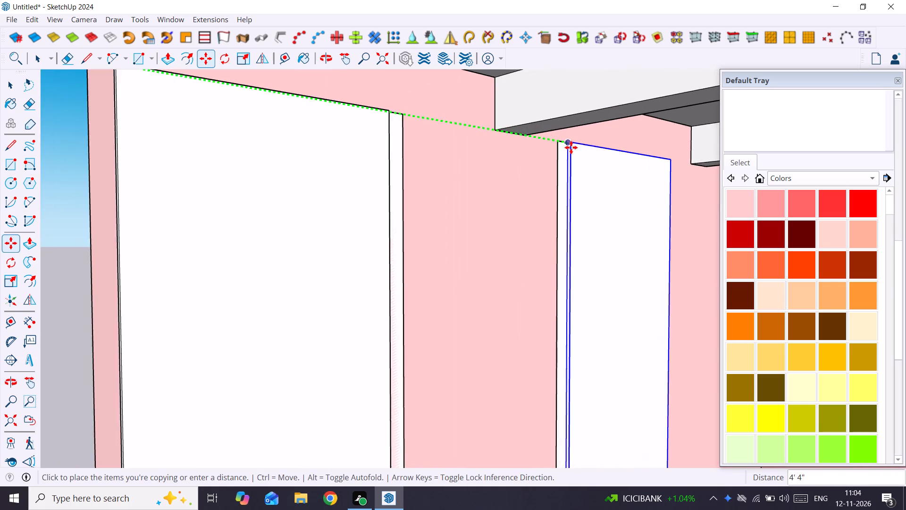
{"action": "scroll", "coordinate": [571, 147], "scroll_direction": "up", "scroll_amount": 7}
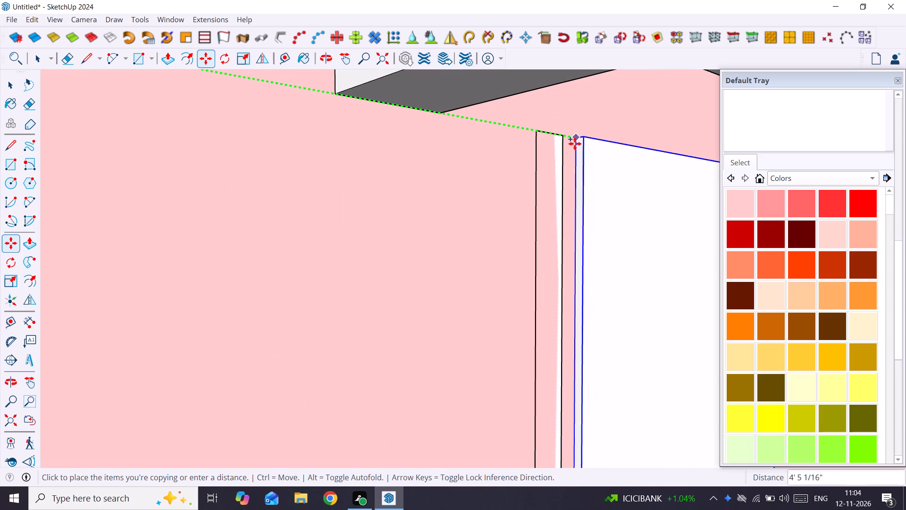
{"action": "left_click", "coordinate": [568, 140]}
{"action": "scroll", "coordinate": [568, 140], "scroll_direction": "down", "scroll_amount": 3}
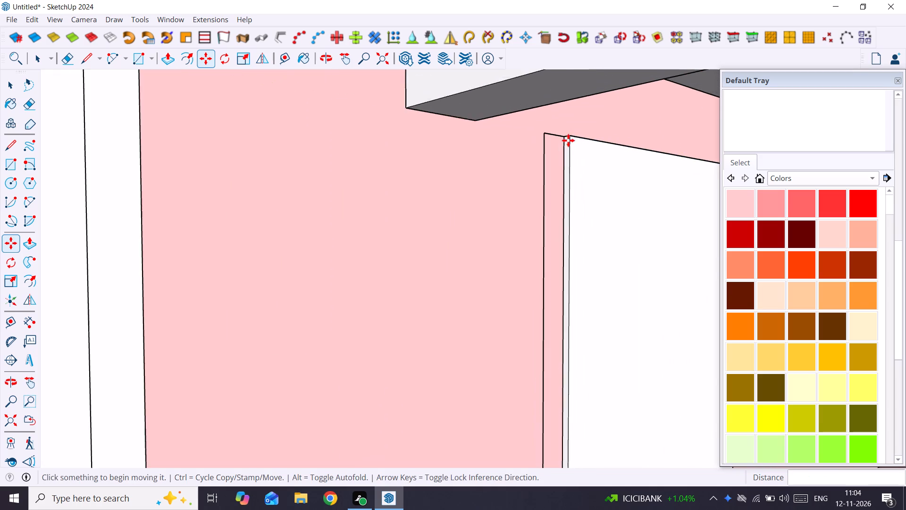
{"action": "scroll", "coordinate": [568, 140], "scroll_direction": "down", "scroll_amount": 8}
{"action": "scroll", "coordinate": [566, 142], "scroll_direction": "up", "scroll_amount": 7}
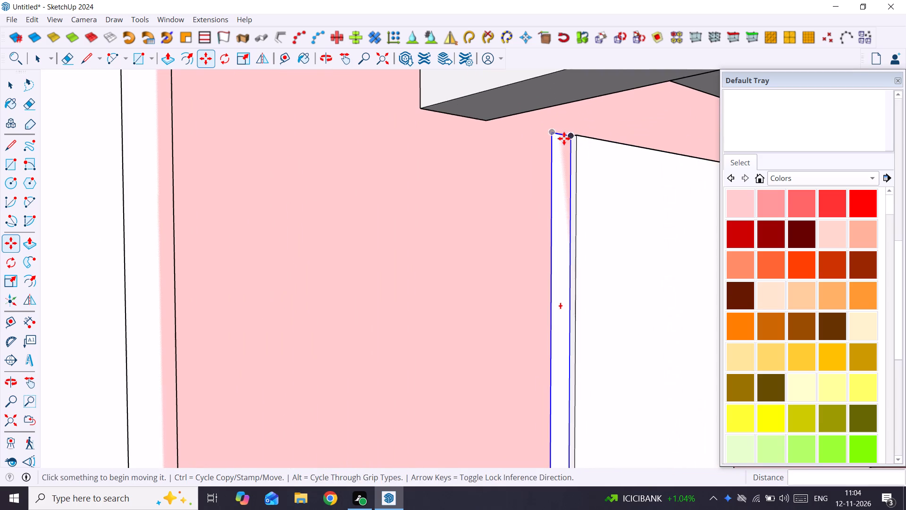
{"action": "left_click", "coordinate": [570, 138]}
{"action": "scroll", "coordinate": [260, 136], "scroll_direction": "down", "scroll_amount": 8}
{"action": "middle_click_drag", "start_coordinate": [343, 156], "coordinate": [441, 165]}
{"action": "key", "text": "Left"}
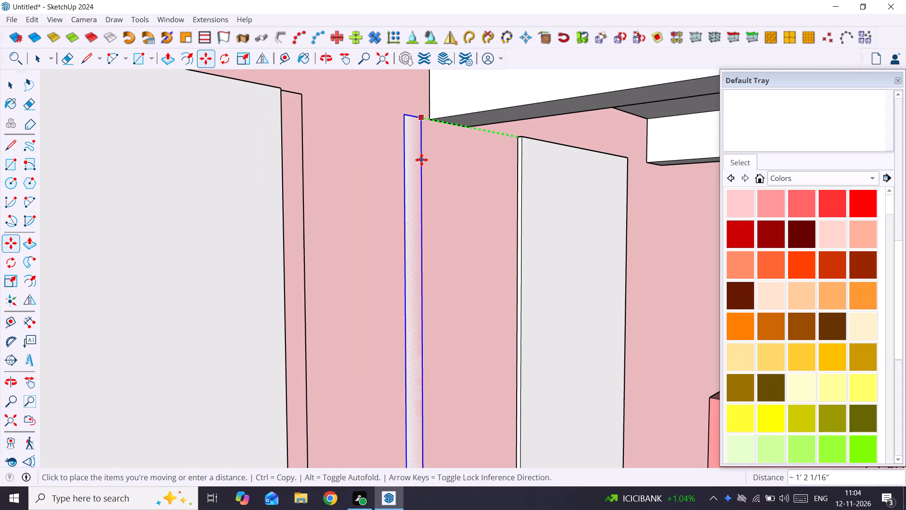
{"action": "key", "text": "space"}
Copy the innermost tall panel into the middle position, snapping its top corner to the narrow strip beside the front panel.
{"action": "scroll", "coordinate": [512, 133], "scroll_direction": "up", "scroll_amount": 4}
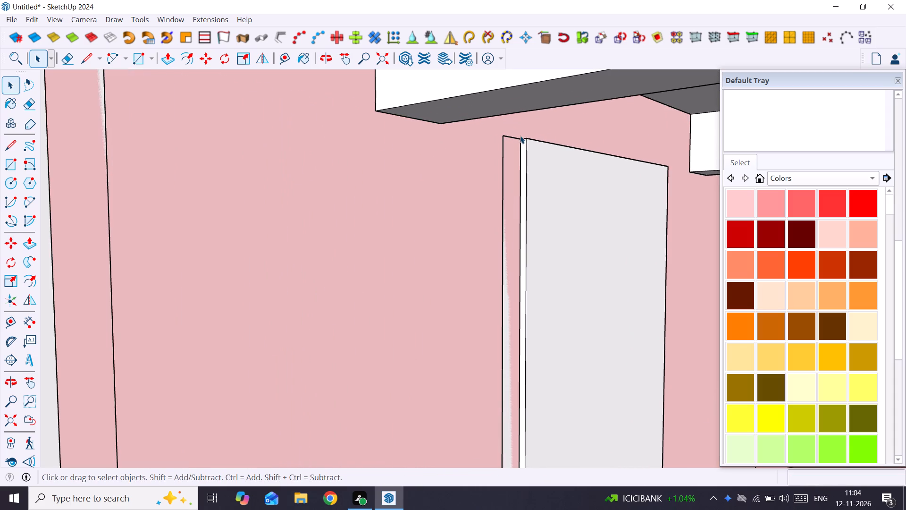
{"action": "left_click", "coordinate": [526, 139]}
{"action": "scroll", "coordinate": [526, 139], "scroll_direction": "up", "scroll_amount": 7}
{"action": "key", "text": "m"}
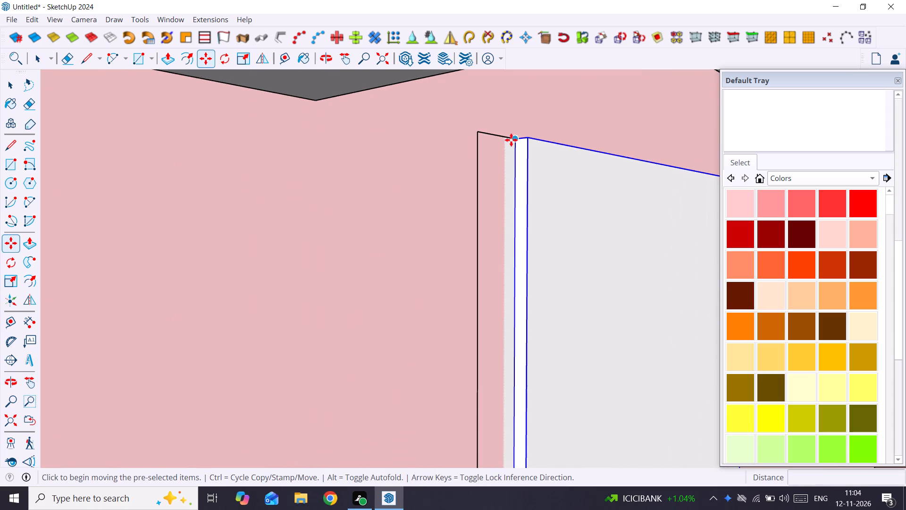
{"action": "left_click", "coordinate": [512, 137]}
{"action": "scroll", "coordinate": [348, 164], "scroll_direction": "down", "scroll_amount": 9}
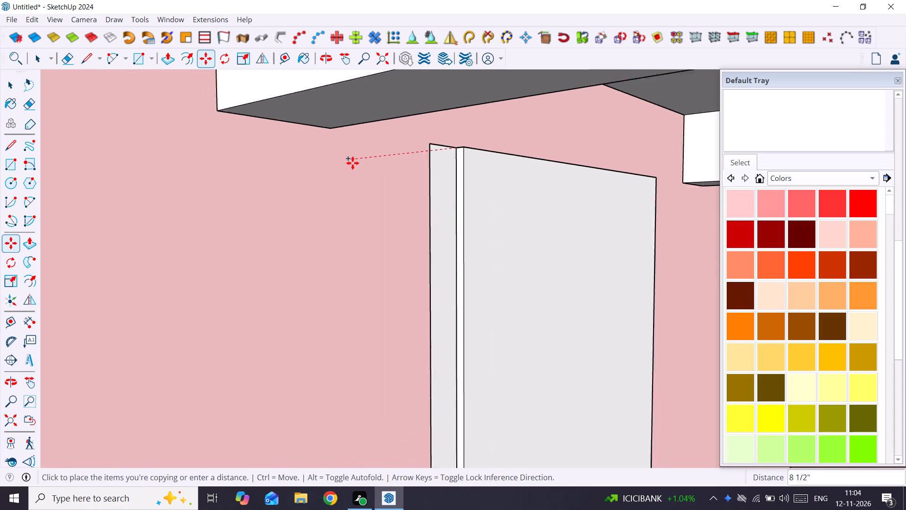
{"action": "middle_click_drag", "start_coordinate": [372, 162], "coordinate": [577, 162]}
{"action": "scroll", "coordinate": [577, 162], "scroll_direction": "down", "scroll_amount": 8}
{"action": "scroll", "coordinate": [488, 166], "scroll_direction": "up", "scroll_amount": 3}
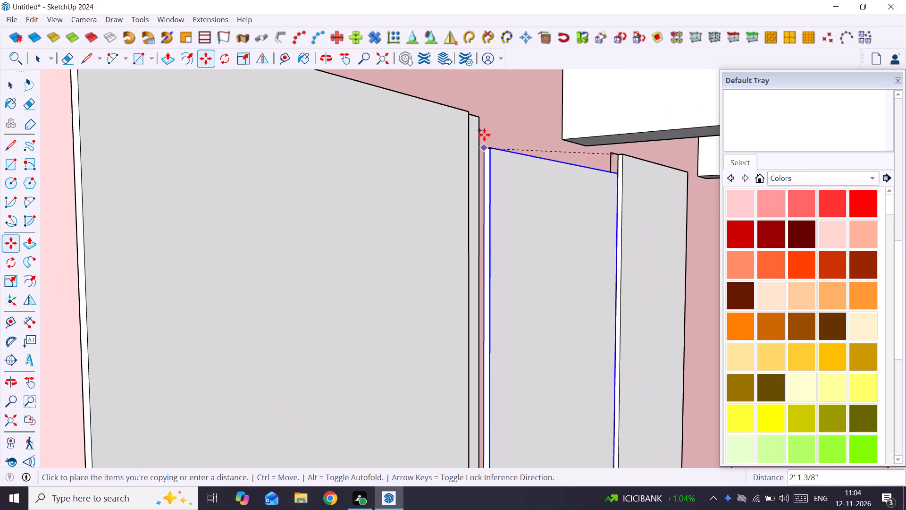
{"action": "left_click", "coordinate": [482, 121]}
{"action": "key", "text": "space"}
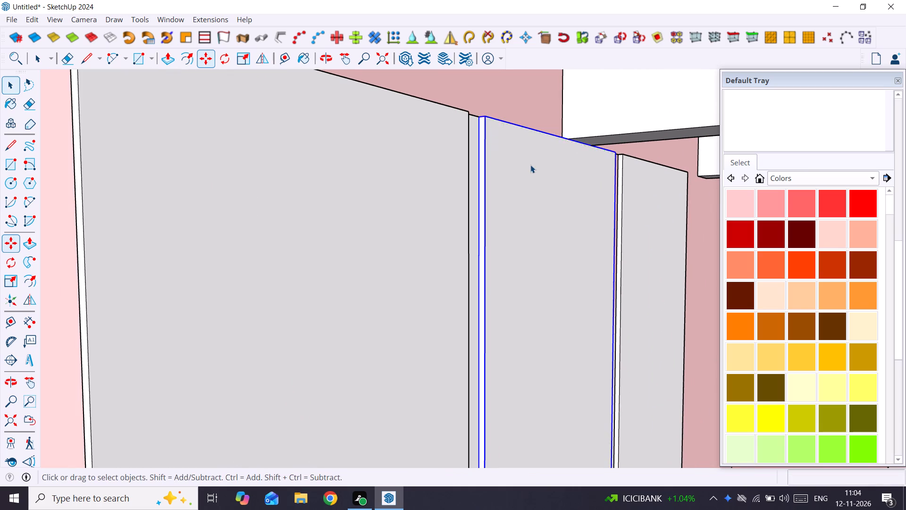
Examine the three side-wall panels within the whole room and compare them with the café reference image.
{"action": "scroll", "coordinate": [534, 170], "scroll_direction": "down", "scroll_amount": 16}
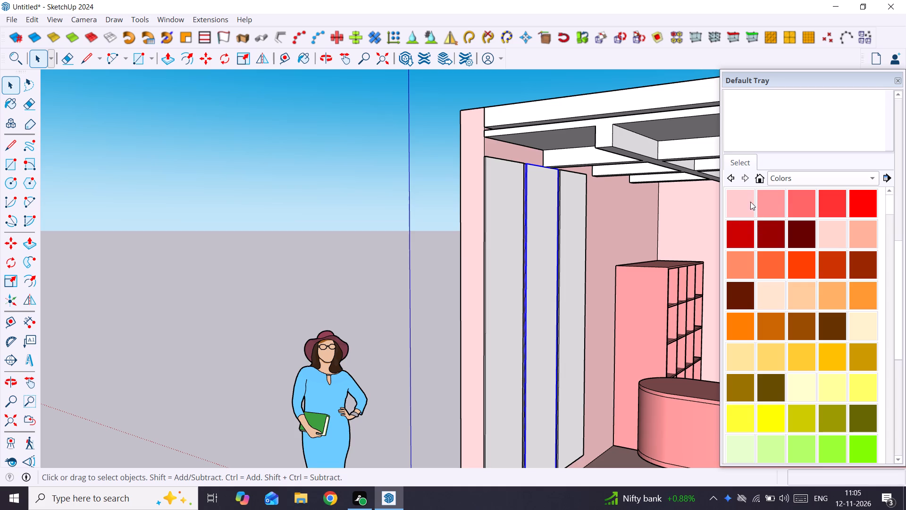
{"action": "scroll", "coordinate": [626, 243], "scroll_direction": "down", "scroll_amount": 8}
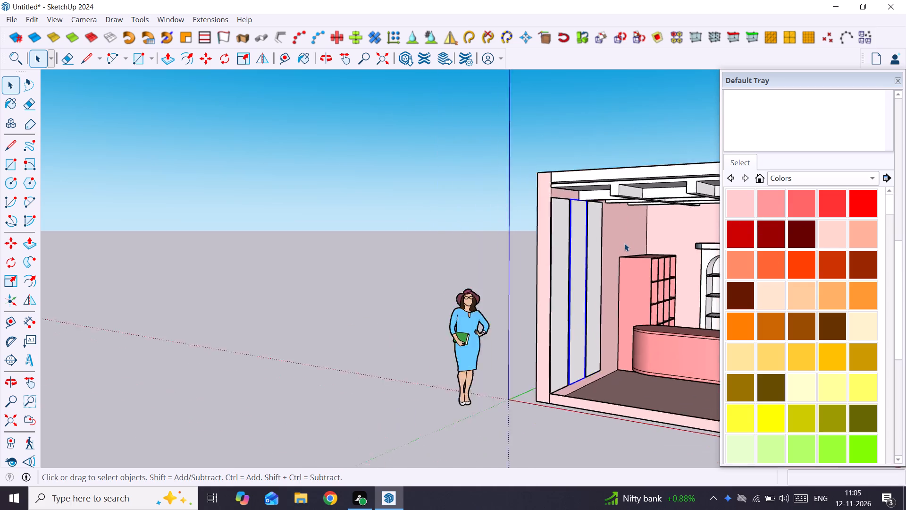
{"action": "scroll", "coordinate": [624, 243], "scroll_direction": "down", "scroll_amount": 7}
{"action": "middle_click_drag", "start_coordinate": [629, 252], "coordinate": [480, 236], "text": "shift"}
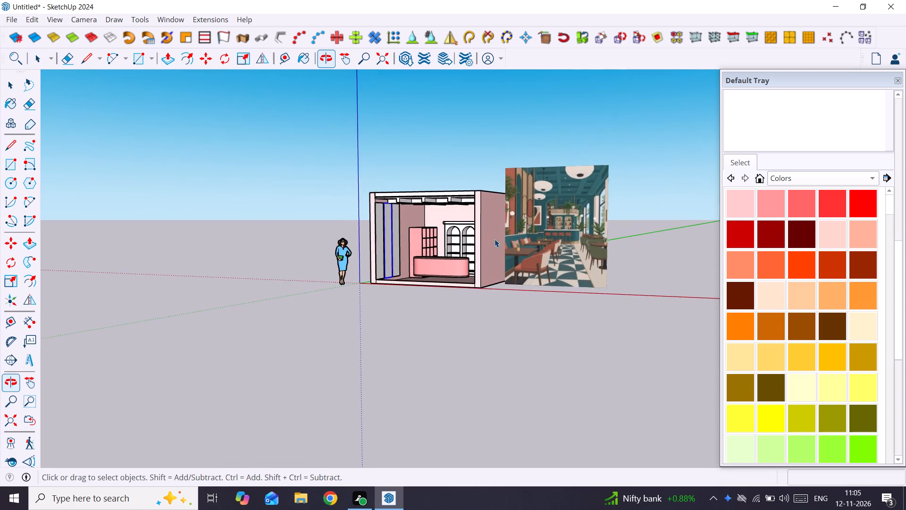
{"action": "scroll", "coordinate": [542, 246], "scroll_direction": "up", "scroll_amount": 7}
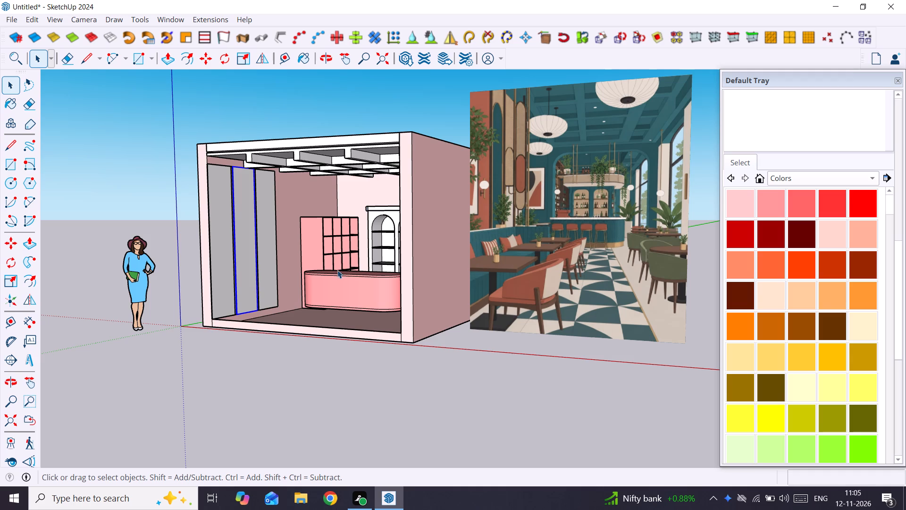
{"action": "middle_click_drag", "start_coordinate": [316, 272], "coordinate": [452, 324], "text": "ctrl"}
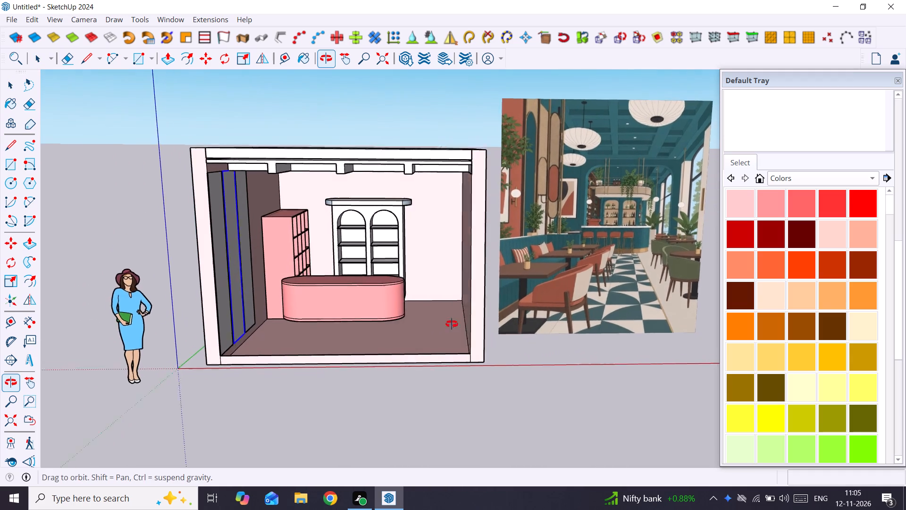
{"action": "middle_click_drag", "start_coordinate": [452, 324], "coordinate": [371, 326], "text": "ctrl"}
{"action": "middle_click_drag", "start_coordinate": [316, 315], "coordinate": [541, 343], "text": "shift"}
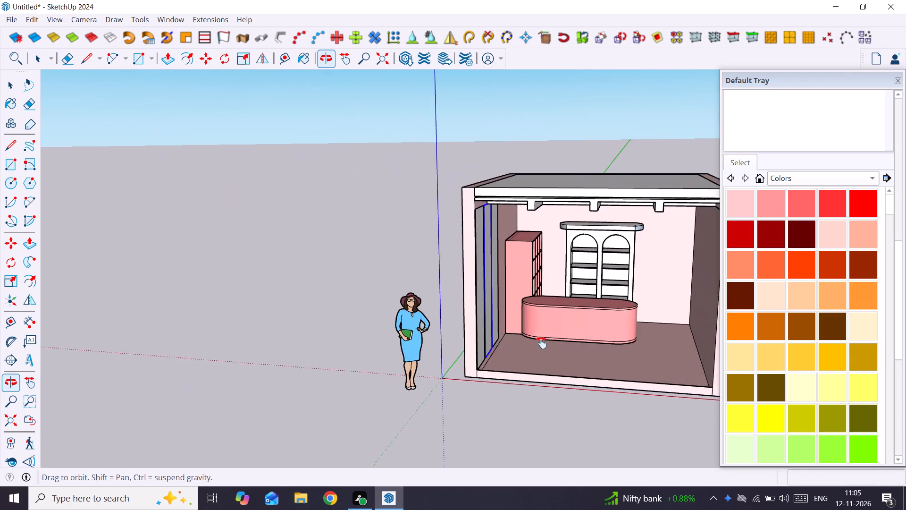
{"action": "middle_click_drag", "start_coordinate": [541, 343], "coordinate": [424, 339], "text": "shift"}
{"action": "scroll", "coordinate": [429, 256], "scroll_direction": "up", "scroll_amount": 6}
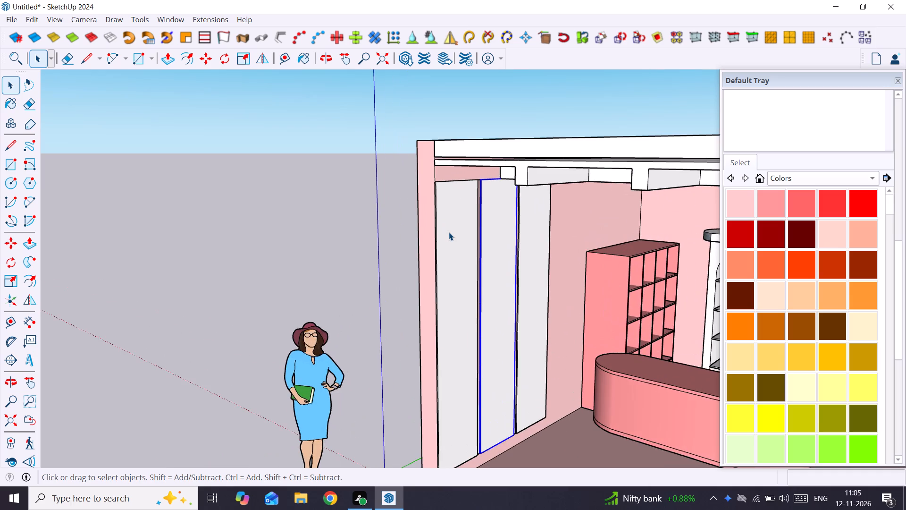
Inside the front panel's group, draw a rectangle about 6' 9" high and 2' wide from its bottom front corner.
{"action": "double_click", "coordinate": [449, 232]}
{"action": "left_click", "coordinate": [308, 232]}
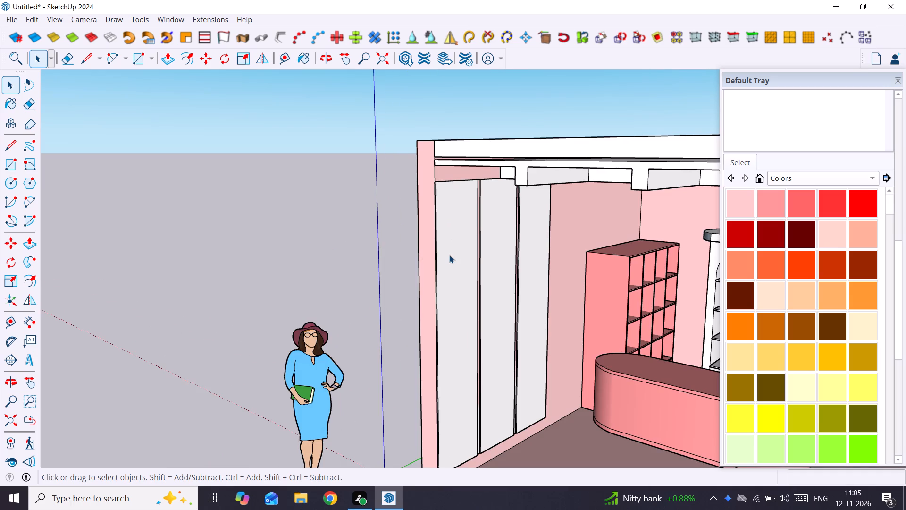
{"action": "middle_click_drag", "start_coordinate": [449, 255], "coordinate": [401, 218]}
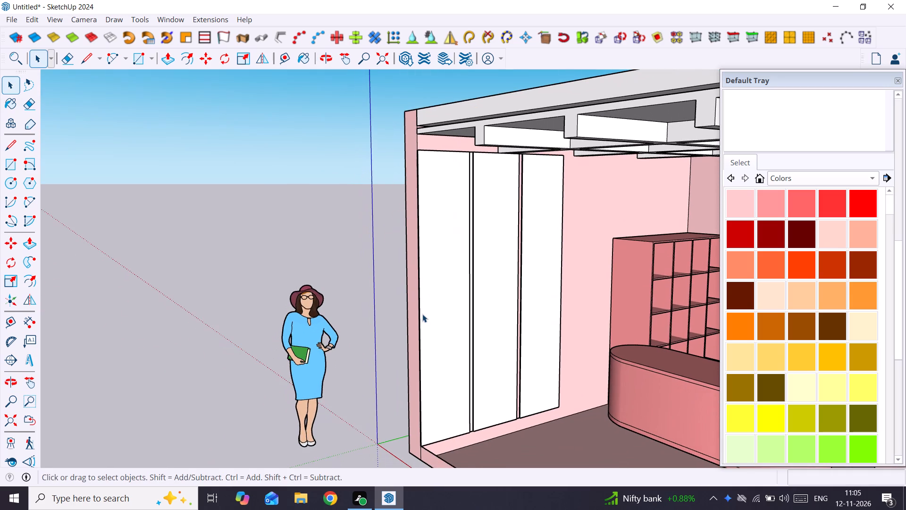
{"action": "double_click", "coordinate": [437, 316]}
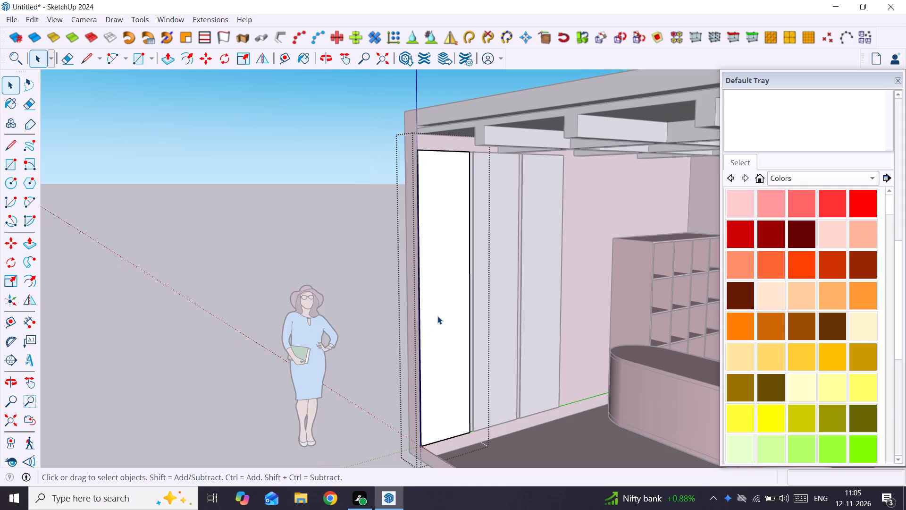
{"action": "key", "text": "r"}
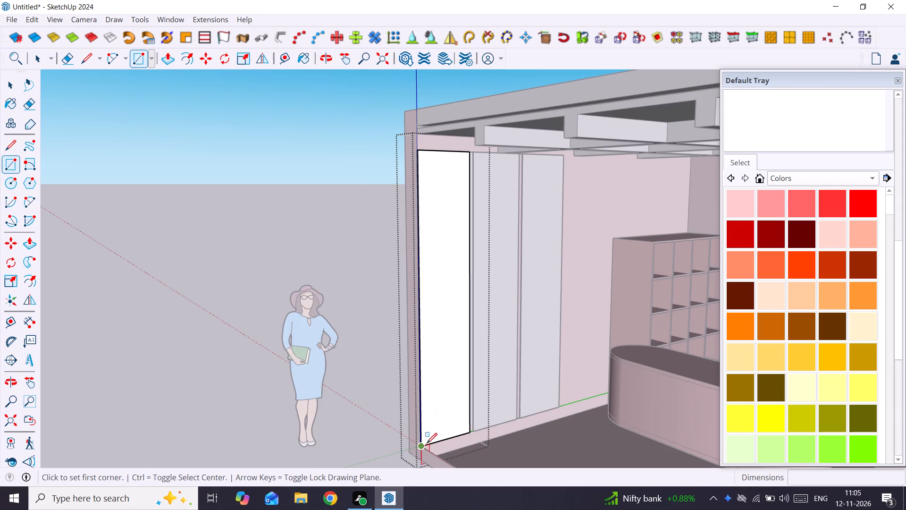
{"action": "left_click", "coordinate": [423, 446]}
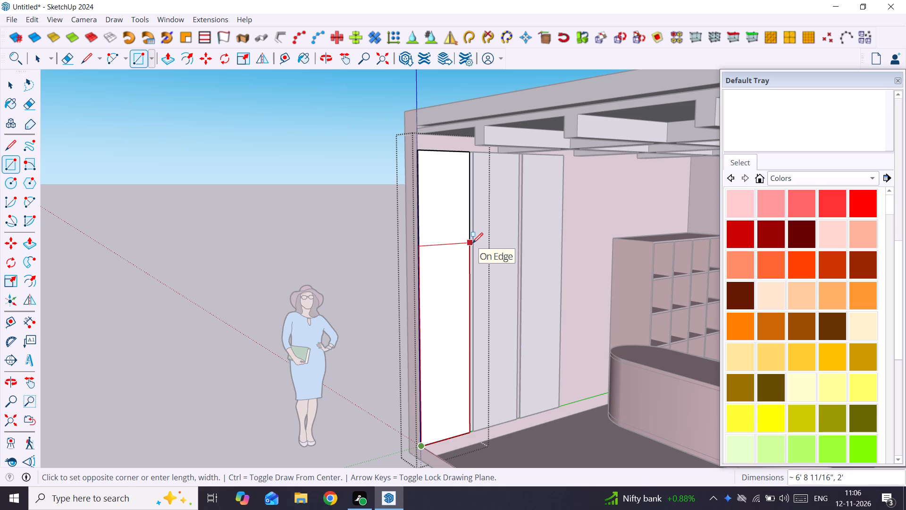
{"action": "left_click", "coordinate": [472, 243]}
Draw a two-point arc across the full width of the rectangle's top edge, bulging upward about 1' 1".
{"action": "scroll", "coordinate": [462, 250], "scroll_direction": "up", "scroll_amount": 11}
{"action": "middle_click_drag", "start_coordinate": [331, 262], "coordinate": [327, 263]}
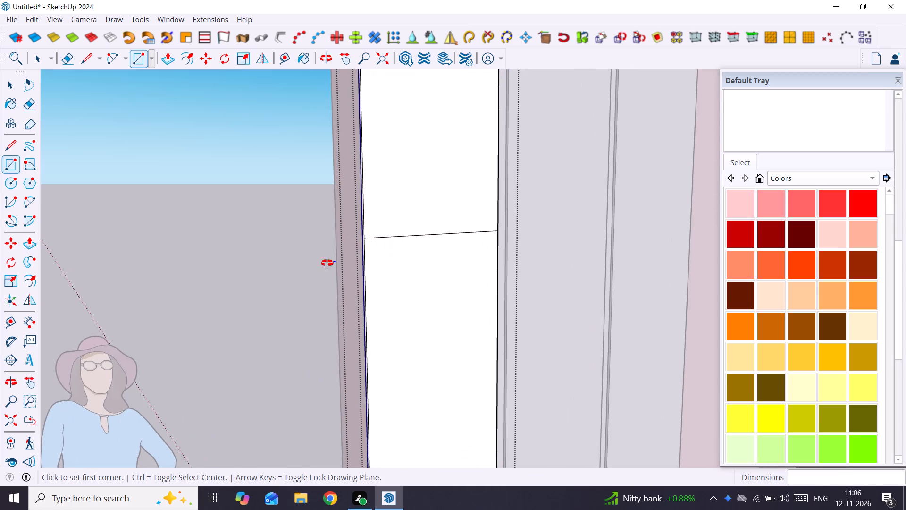
{"action": "middle_click_drag", "start_coordinate": [327, 263], "coordinate": [253, 280]}
{"action": "key", "text": "space"}
{"action": "key", "text": "a"}
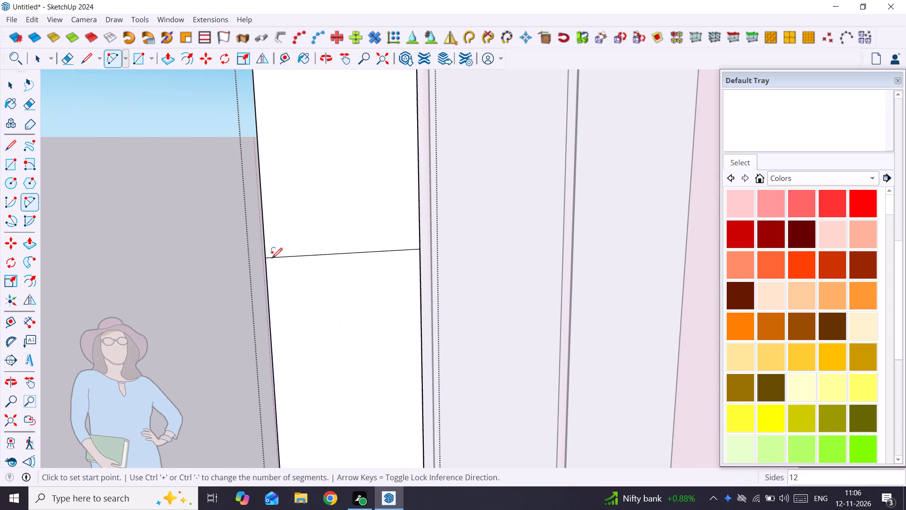
{"action": "left_click", "coordinate": [269, 258]}
{"action": "left_click", "coordinate": [419, 249]}
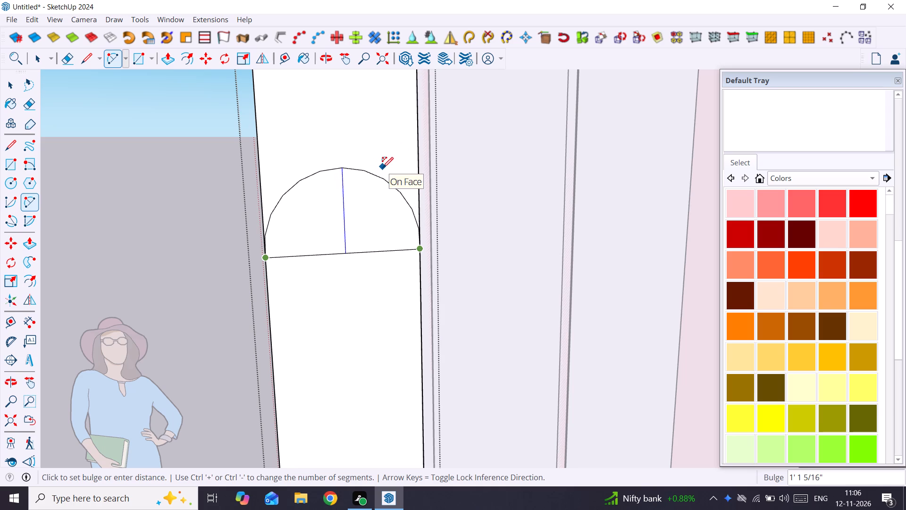
{"action": "left_click", "coordinate": [383, 168]}
Set the new arc's segment count to 30 in its entity properties.
{"action": "key", "text": "space"}
{"action": "left_click", "coordinate": [380, 176]}
{"action": "scroll", "coordinate": [811, 129], "scroll_direction": "up", "scroll_amount": 1}
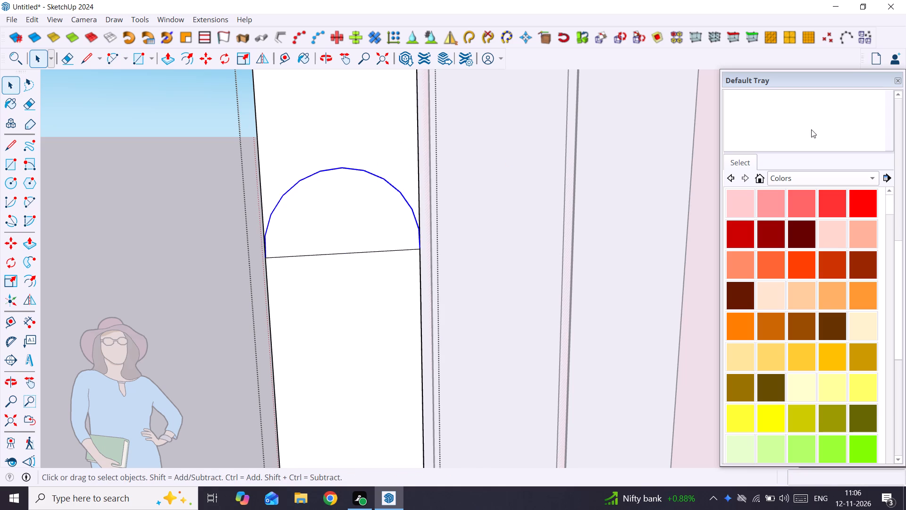
{"action": "scroll", "coordinate": [811, 129], "scroll_direction": "up", "scroll_amount": 2}
{"action": "right_click", "coordinate": [390, 185]}
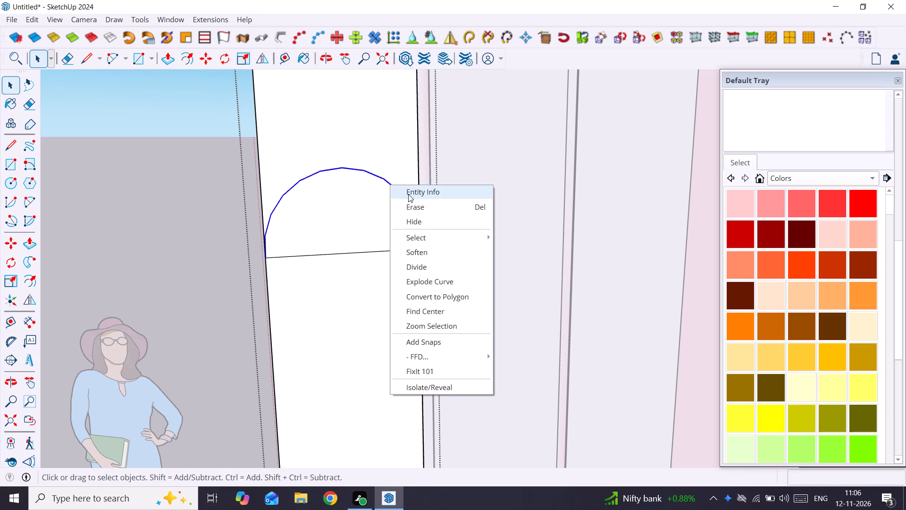
{"action": "left_click", "coordinate": [440, 196]}
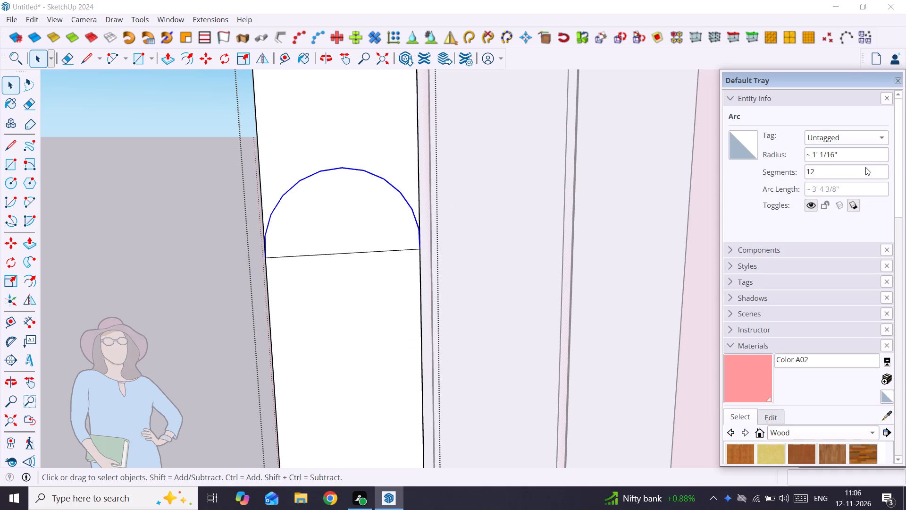
{"action": "left_click", "coordinate": [865, 167]}
{"action": "key", "text": "BackSpace"}
{"action": "key", "text": "BackSpace"}
{"action": "key", "text": "BackSpace"}
{"action": "key", "text": "BackSpace"}
{"action": "key", "text": "BackSpace"}
{"action": "type", "text": "30"}
{"action": "key", "text": "Return"}
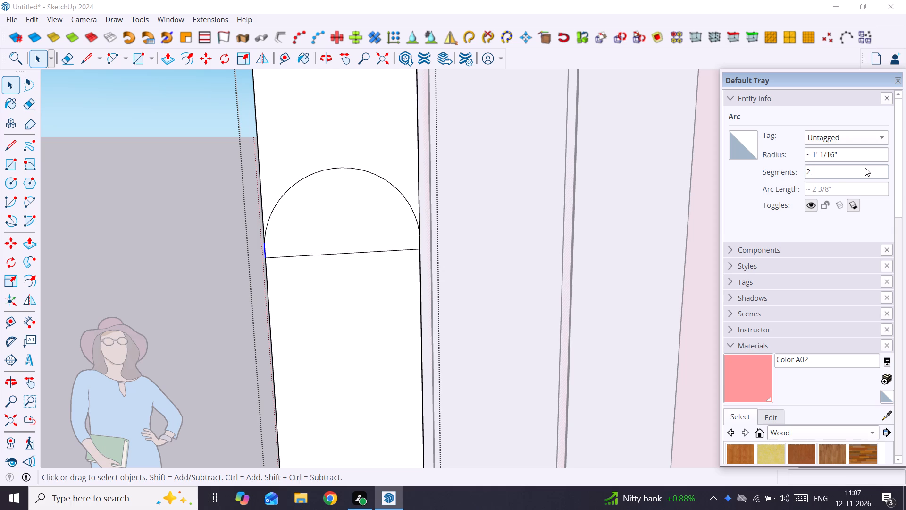
Inside the front panel's group, make the arch and the rectangle below it, faces and edges included, into their own group.
{"action": "left_click", "coordinate": [377, 175]}
{"action": "scroll", "coordinate": [377, 175], "scroll_direction": "down", "scroll_amount": 7}
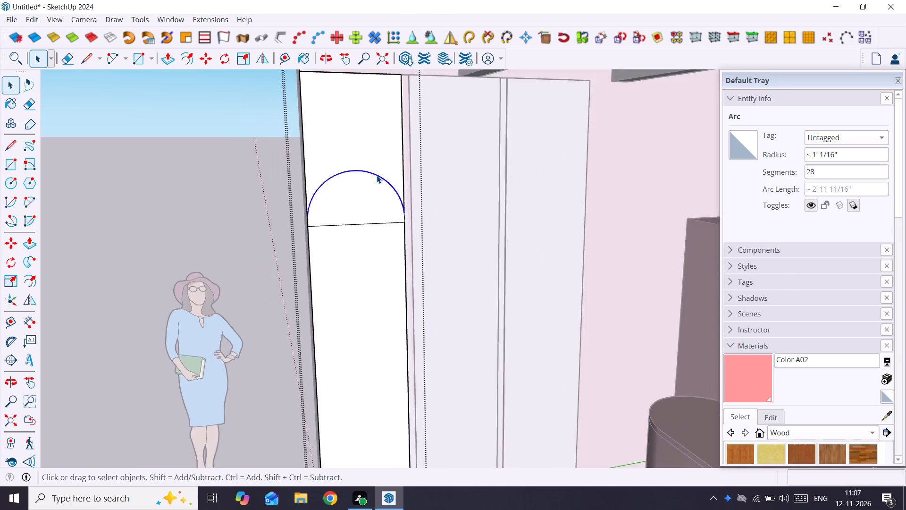
{"action": "middle_click_drag", "start_coordinate": [377, 175], "coordinate": [533, 178]}
{"action": "left_click", "coordinate": [289, 178]}
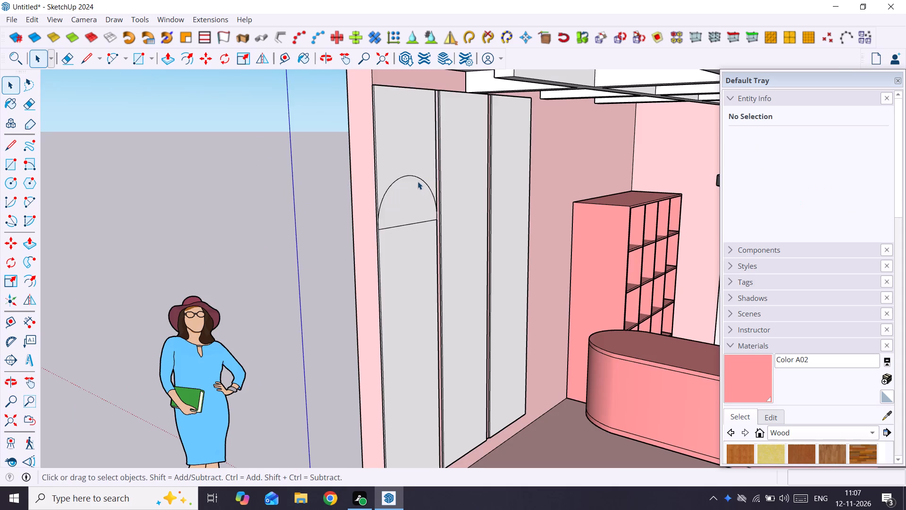
{"action": "double_click", "coordinate": [419, 188]}
{"action": "left_click", "coordinate": [416, 196]}
{"action": "double_click", "coordinate": [416, 198]}
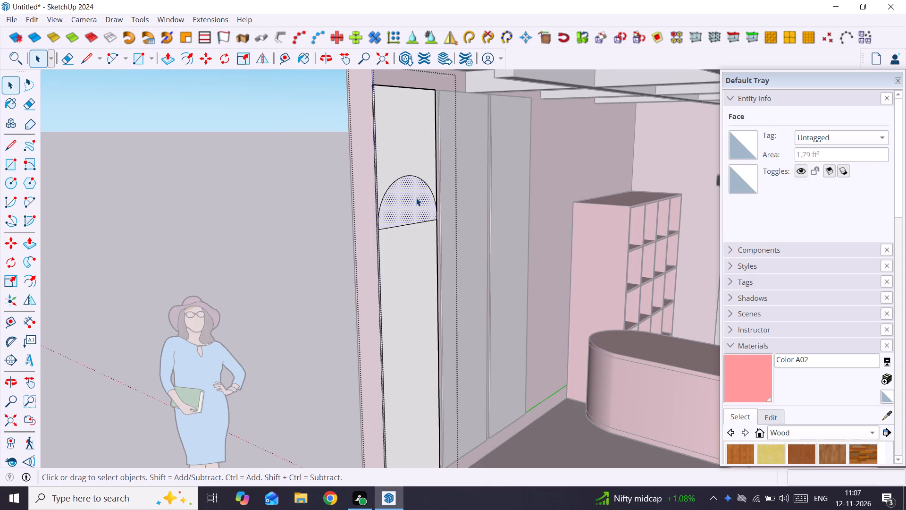
{"action": "double_click", "coordinate": [417, 239], "text": "ctrl"}
{"action": "right_click", "coordinate": [417, 239], "text": "ctrl"}
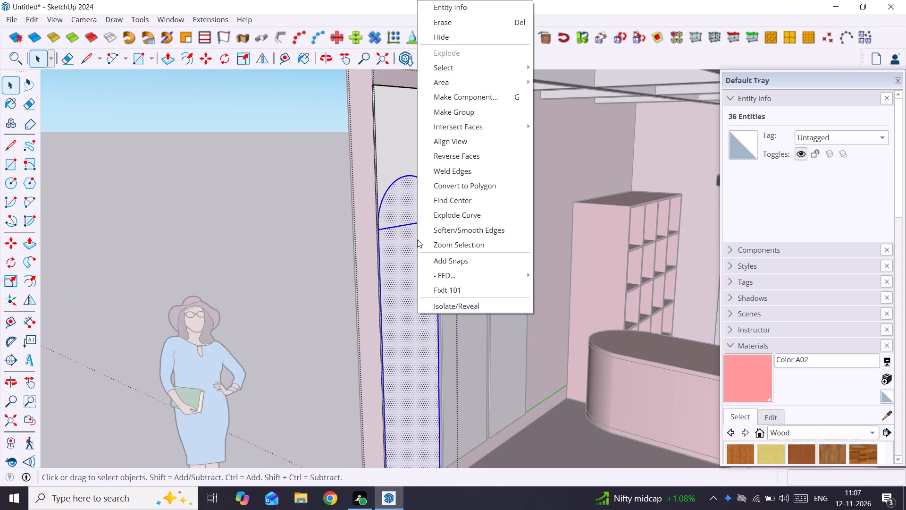
{"action": "left_click", "coordinate": [485, 113], "text": "ctrl"}
Inside the arched shape's group, delete the straight edge dividing the arch from the rectangle so they form one face.
{"action": "scroll", "coordinate": [418, 272], "scroll_direction": "up", "scroll_amount": 2, "text": "ctrl"}
{"action": "middle_click_drag", "start_coordinate": [418, 272], "coordinate": [363, 277], "text": "ctrl"}
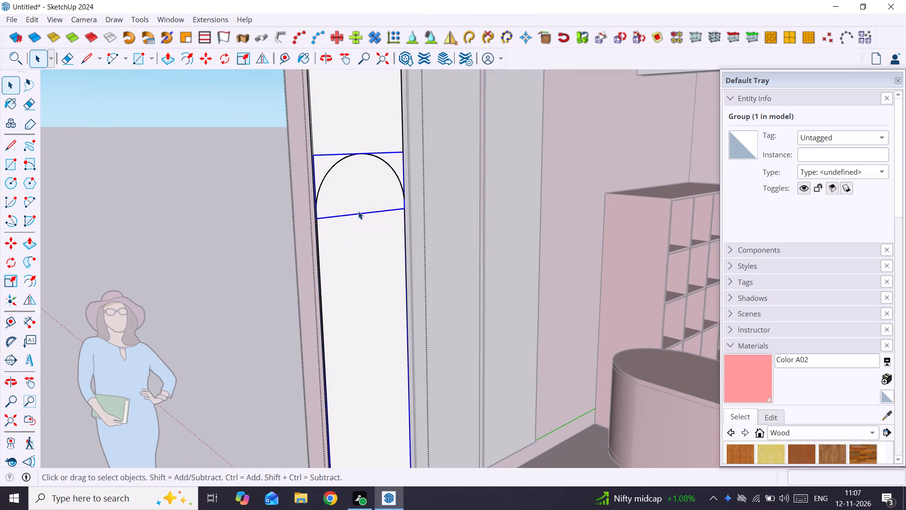
{"action": "double_click", "coordinate": [362, 204]}
{"action": "left_click", "coordinate": [370, 212]}
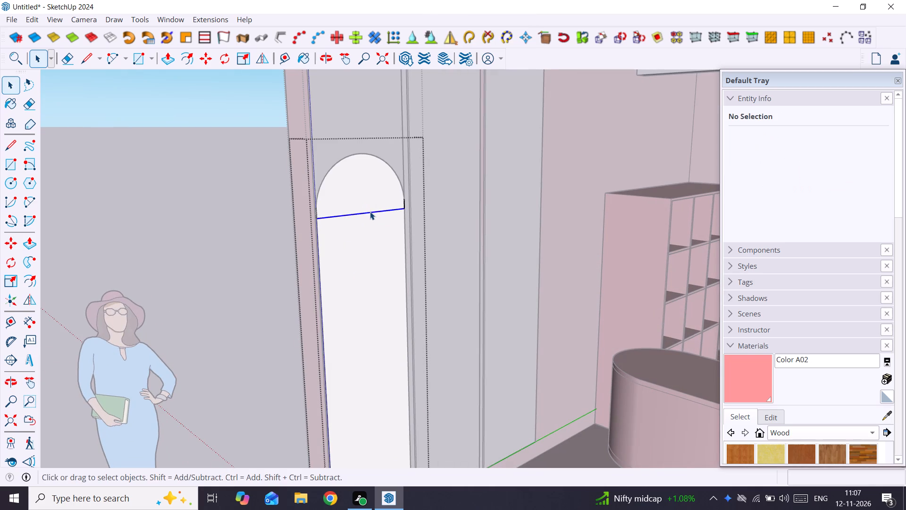
{"action": "key", "text": "Delete"}
Push/Pull the arched face outward from the front panel by 0.1".
{"action": "left_click", "coordinate": [370, 211]}
{"action": "scroll", "coordinate": [370, 211], "scroll_direction": "down", "scroll_amount": 3}
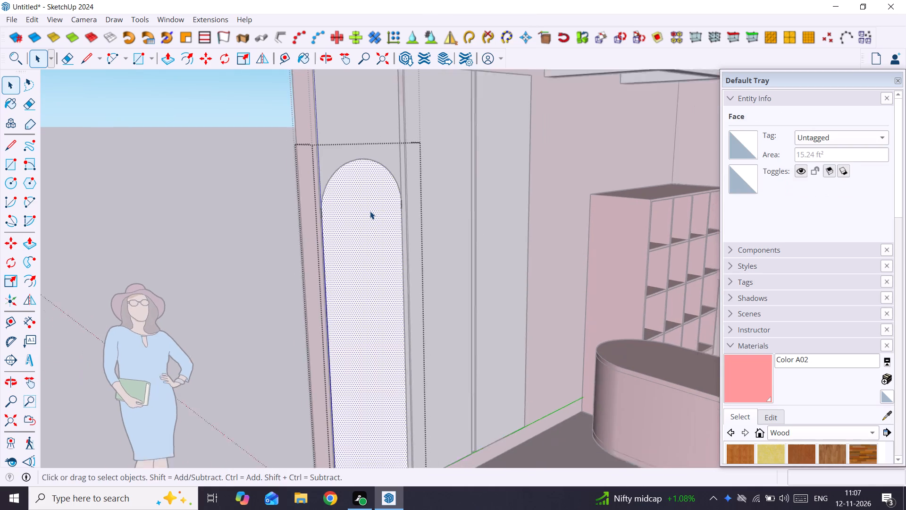
{"action": "scroll", "coordinate": [370, 211], "scroll_direction": "down", "scroll_amount": 6}
{"action": "middle_click_drag", "start_coordinate": [372, 212], "coordinate": [463, 238]}
{"action": "scroll", "coordinate": [394, 239], "scroll_direction": "up", "scroll_amount": 7}
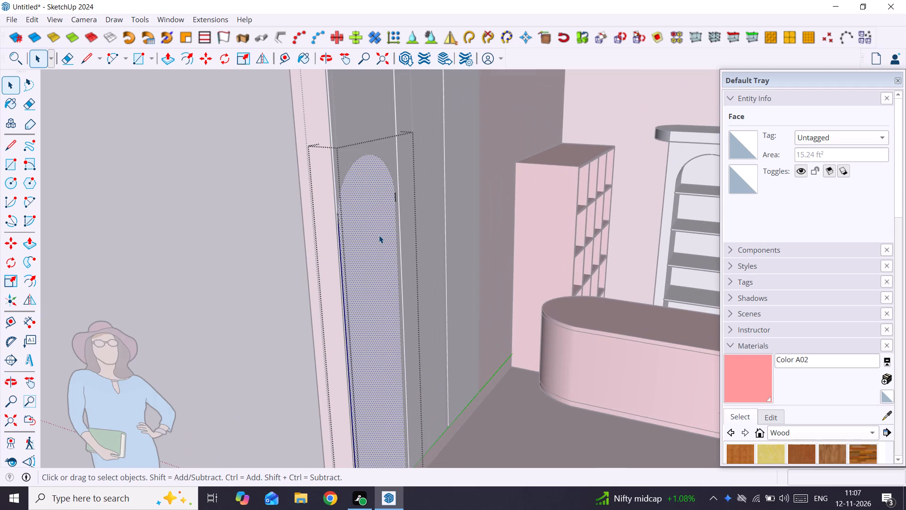
{"action": "key", "text": "p"}
{"action": "left_click", "coordinate": [379, 235]}
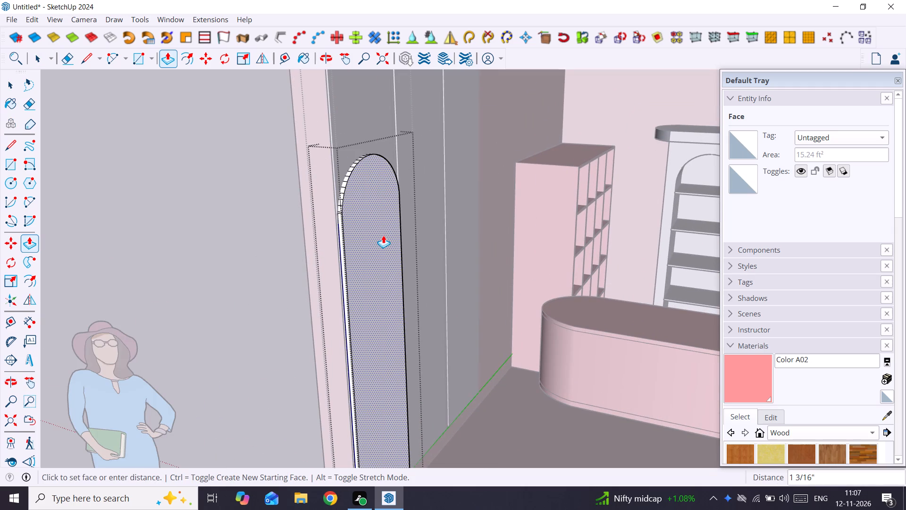
{"action": "key", "text": "period"}
{"action": "type", "text": "1\""}
{"action": "key", "text": "Return"}
{"action": "key", "text": "space"}
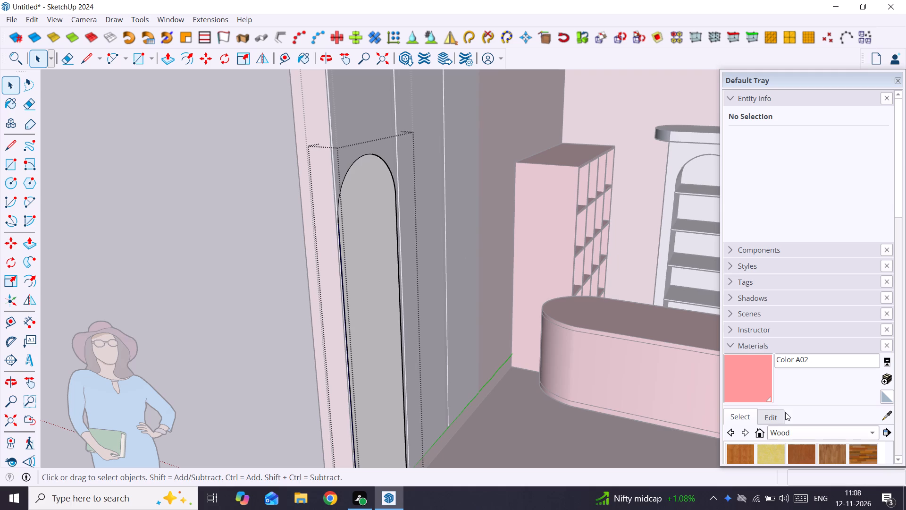
Paint the raised arched face on the front panel with a pinkish-red material from the Colors collection.
{"action": "left_click", "coordinate": [771, 381]}
{"action": "left_click", "coordinate": [356, 200]}
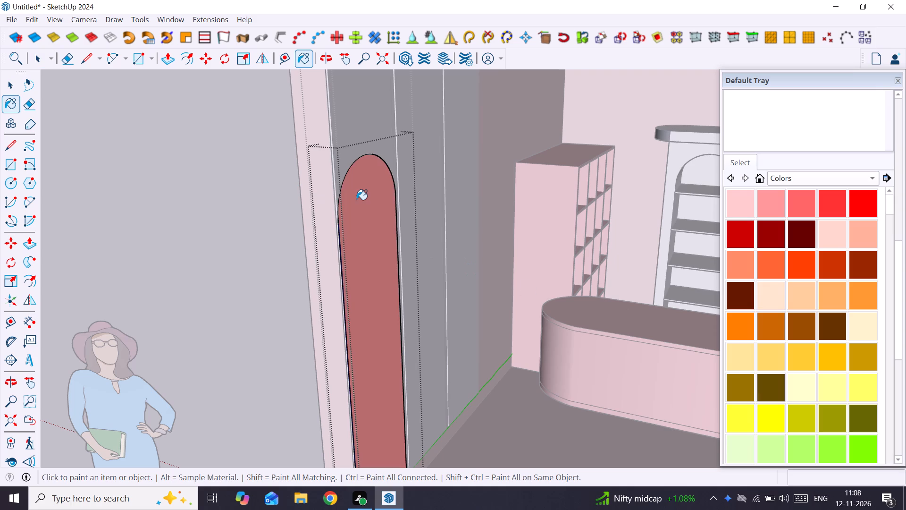
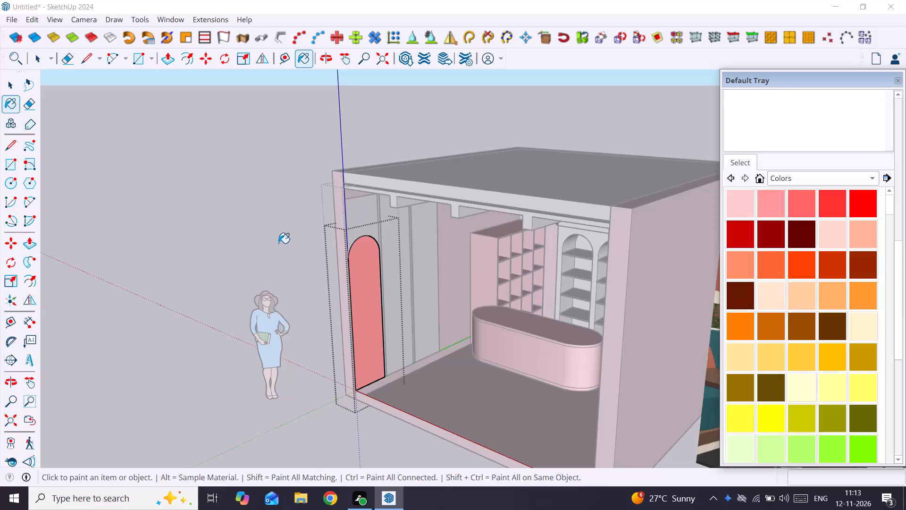
Copy the raised pinkish-red arched shape from the front panel's group and paste it inside the third panel's group at its bottom front corner.
{"action": "key", "text": "space"}
{"action": "left_click", "coordinate": [279, 240]}
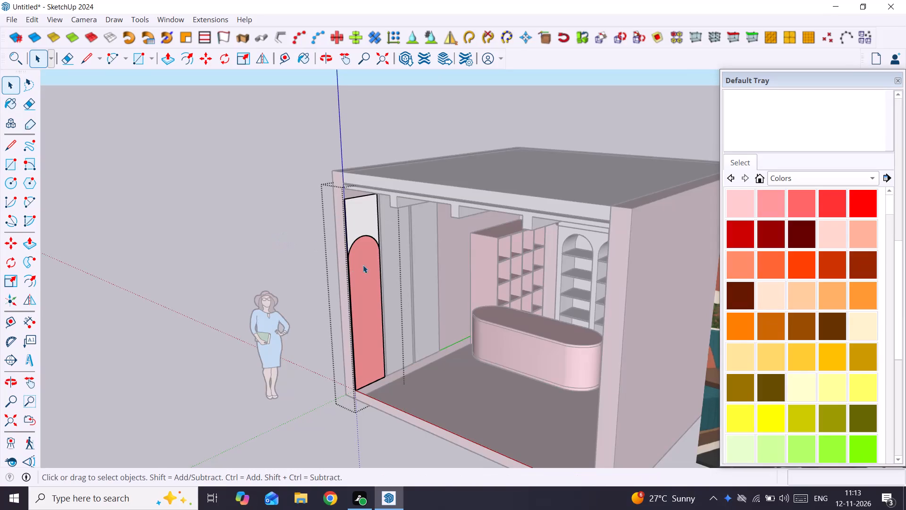
{"action": "left_click", "coordinate": [273, 235]}
{"action": "scroll", "coordinate": [339, 264], "scroll_direction": "up", "scroll_amount": 6}
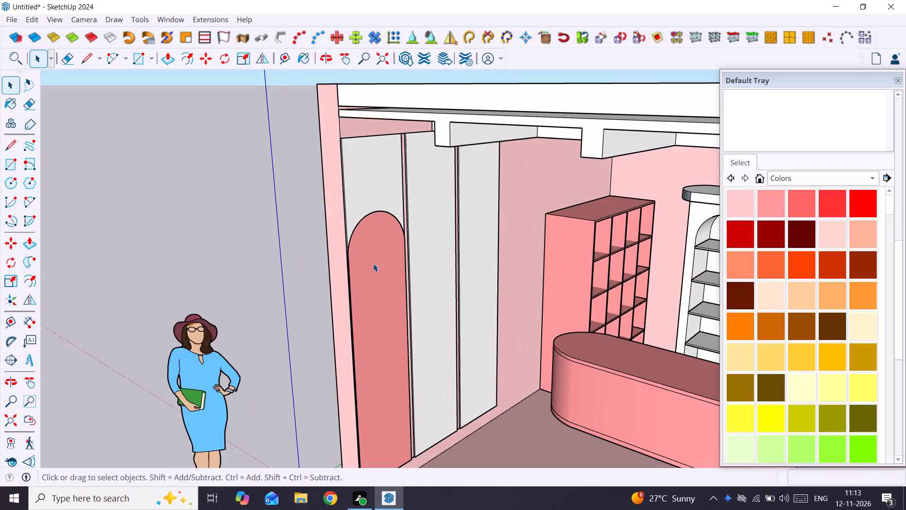
{"action": "middle_click_drag", "start_coordinate": [373, 263], "coordinate": [336, 260], "text": "shift"}
{"action": "left_click", "coordinate": [344, 246]}
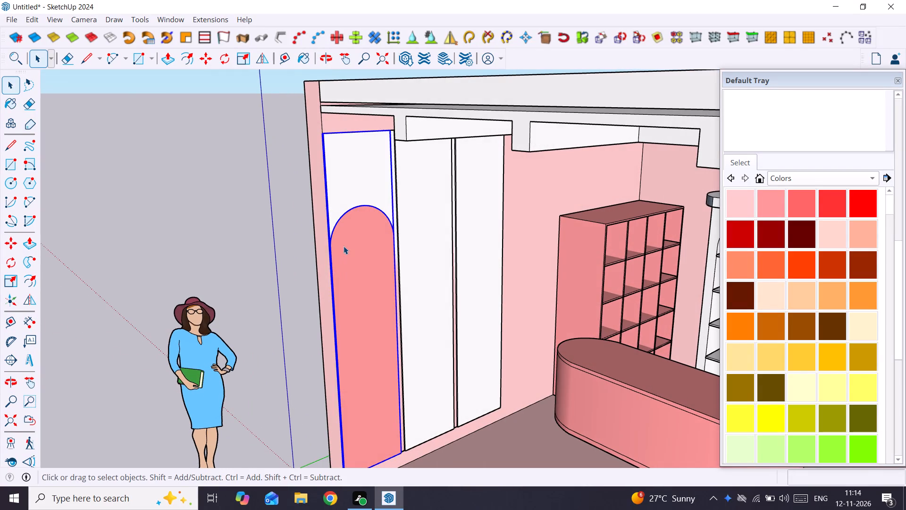
{"action": "double_click", "coordinate": [344, 246]}
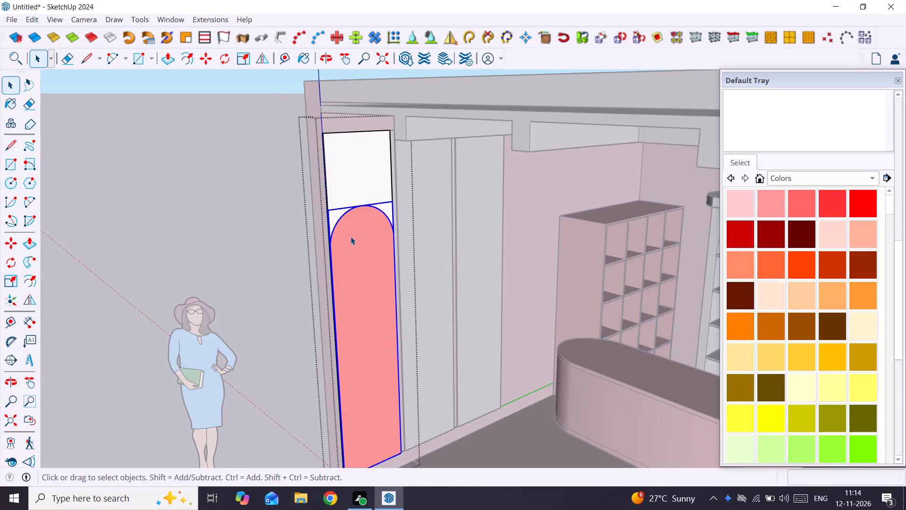
{"action": "key", "text": "ctrl+c"}
{"action": "key", "text": "ctrl+c"}
{"action": "key", "text": "ctrl+c"}
{"action": "key", "text": "ctrl+c"}
{"action": "key", "text": "ctrl+c"}
{"action": "key", "text": "ctrl+c"}
{"action": "key", "text": "ctrl+c"}
{"action": "key", "text": "ctrl+c"}
{"action": "key", "text": "space"}
{"action": "left_click", "coordinate": [277, 203]}
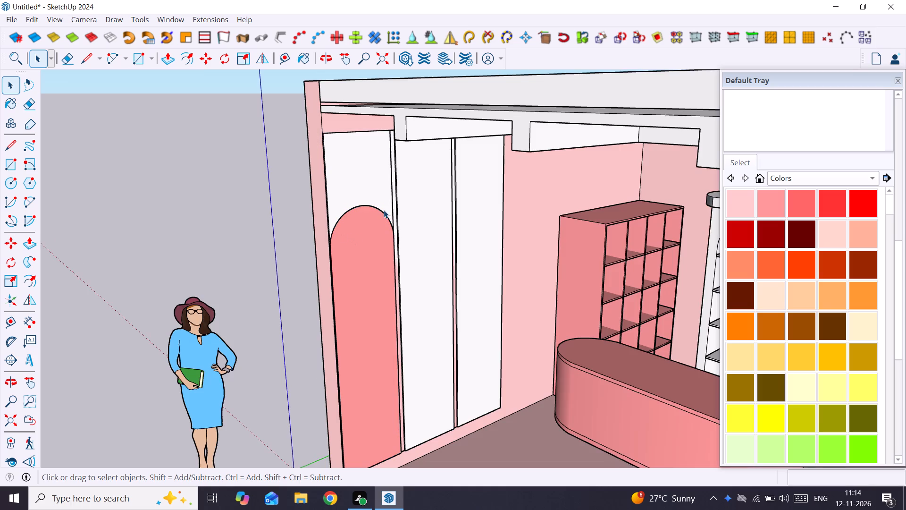
{"action": "double_click", "coordinate": [461, 213]}
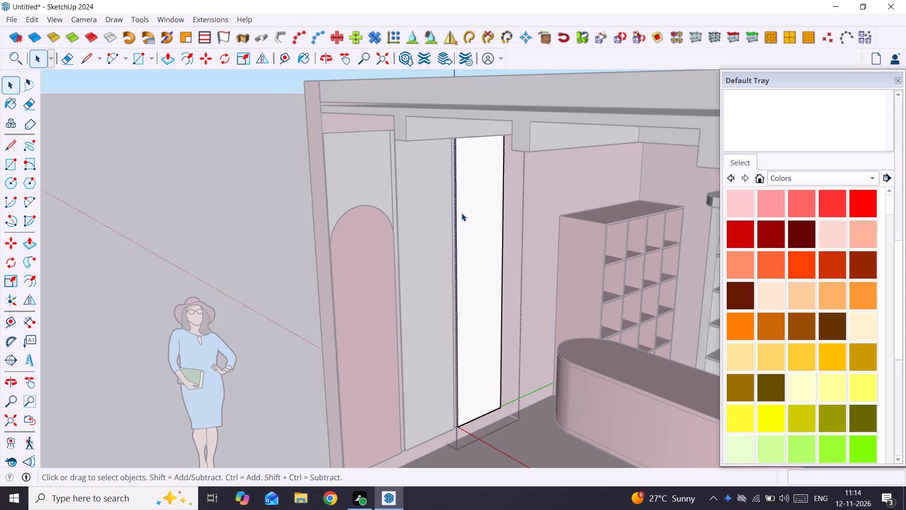
{"action": "key", "text": "ctrl+v"}
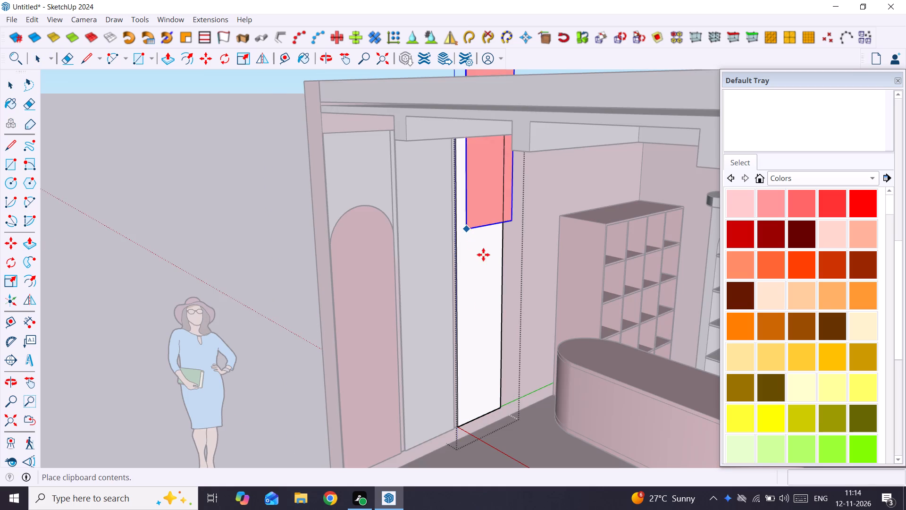
{"action": "left_click", "coordinate": [457, 426]}
{"action": "key", "text": "space"}
{"action": "left_click", "coordinate": [205, 196]}
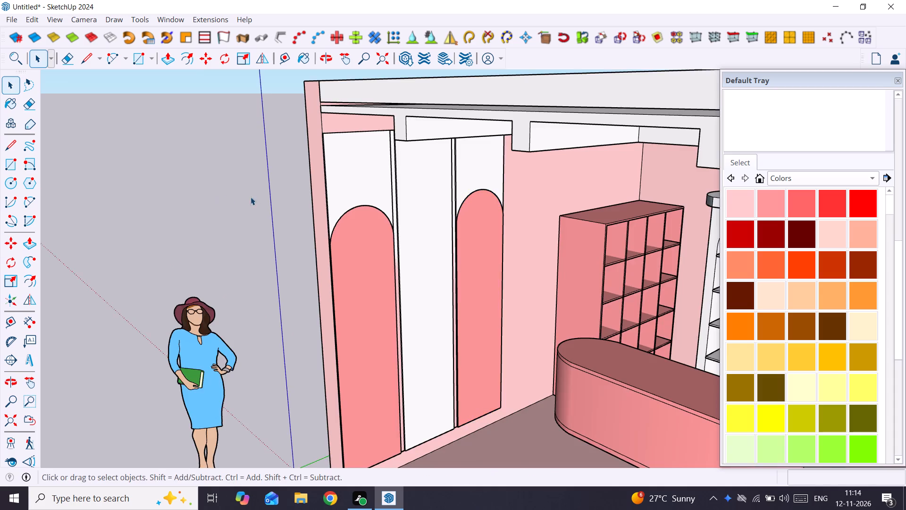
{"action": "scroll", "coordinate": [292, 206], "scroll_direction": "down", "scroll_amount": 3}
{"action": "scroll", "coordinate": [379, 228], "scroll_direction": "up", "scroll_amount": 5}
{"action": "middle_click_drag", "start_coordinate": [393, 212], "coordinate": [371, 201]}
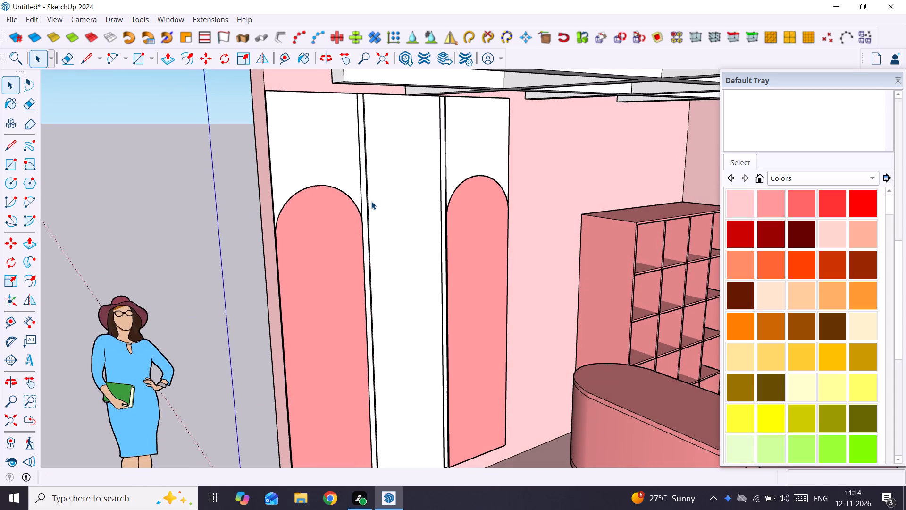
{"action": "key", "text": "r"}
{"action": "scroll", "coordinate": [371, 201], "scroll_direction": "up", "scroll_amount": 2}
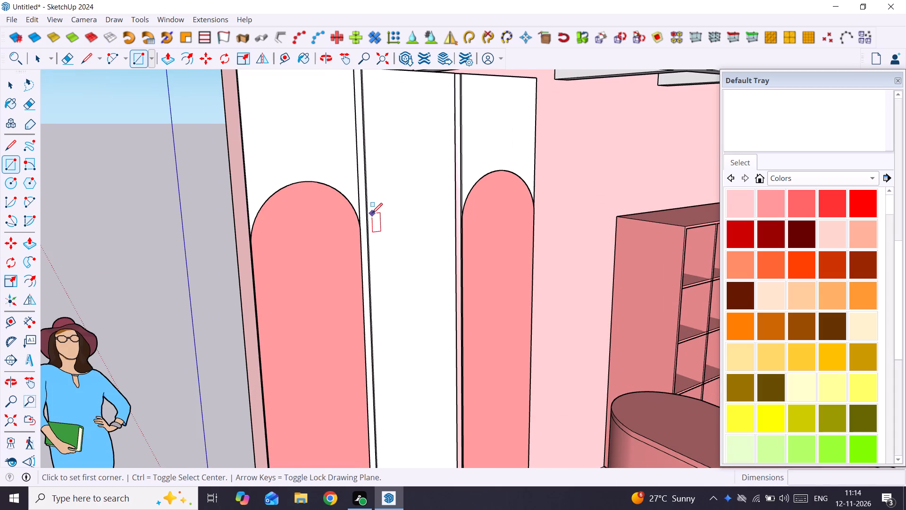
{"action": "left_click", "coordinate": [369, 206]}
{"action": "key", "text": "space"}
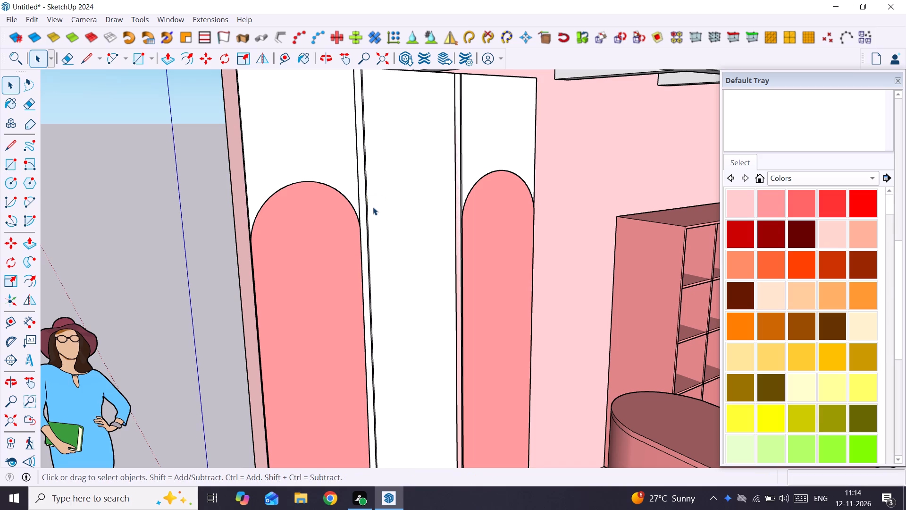
Inside the middle panel's group, draw a full-width rectangle about 3' 11" high and 2' wide across the panel's central part.
{"action": "double_click", "coordinate": [375, 207]}
{"action": "scroll", "coordinate": [375, 207], "scroll_direction": "up", "scroll_amount": 5}
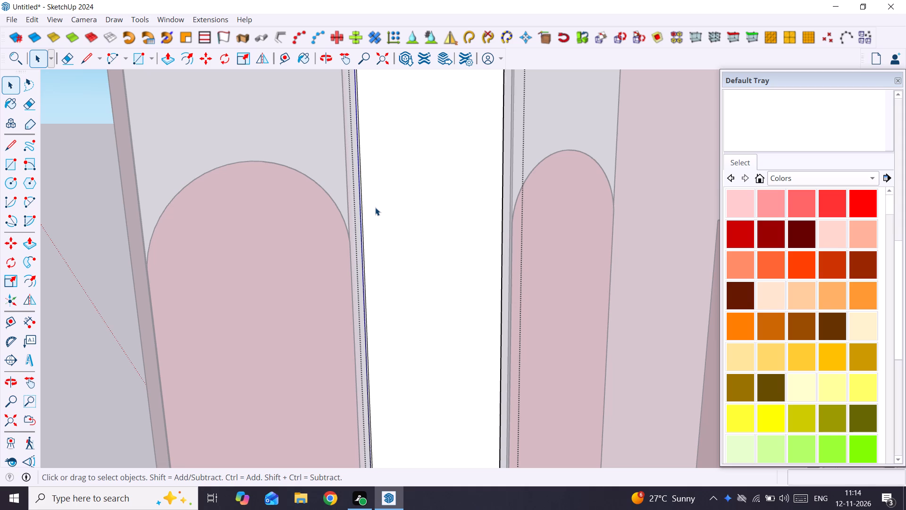
{"action": "scroll", "coordinate": [379, 203], "scroll_direction": "down", "scroll_amount": 9}
{"action": "middle_click_drag", "start_coordinate": [398, 209], "coordinate": [410, 173], "text": "shift"}
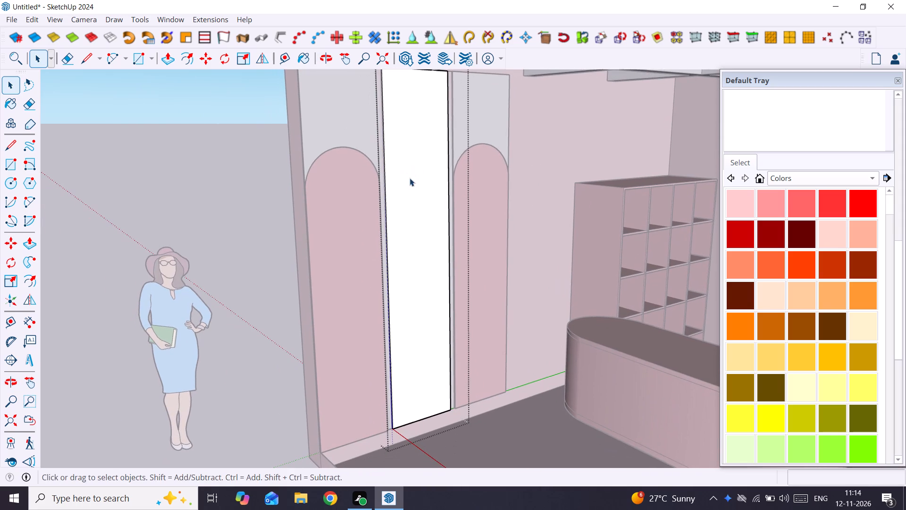
{"action": "key", "text": "r"}
{"action": "scroll", "coordinate": [401, 298], "scroll_direction": "up", "scroll_amount": 2}
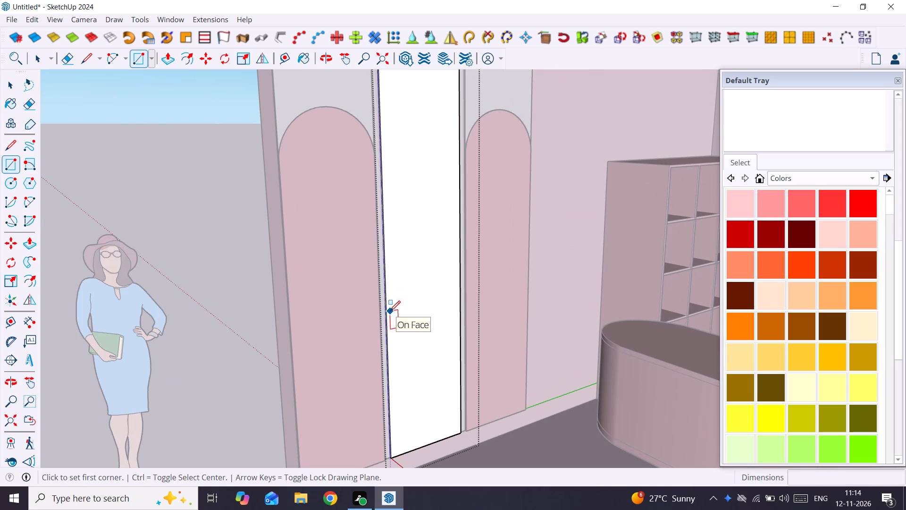
{"action": "left_click", "coordinate": [390, 314]}
{"action": "scroll", "coordinate": [445, 123], "scroll_direction": "down", "scroll_amount": 4}
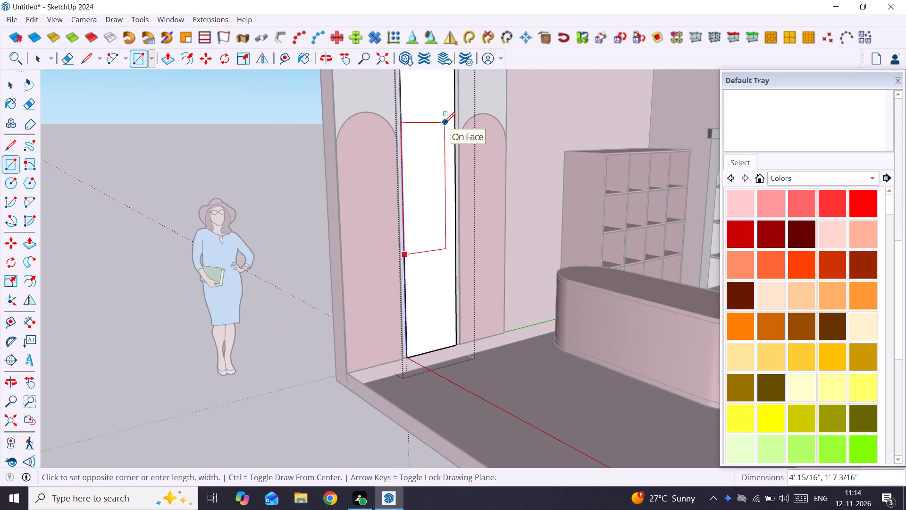
{"action": "scroll", "coordinate": [445, 123], "scroll_direction": "down", "scroll_amount": 4}
{"action": "middle_click_drag", "start_coordinate": [445, 123], "coordinate": [466, 216]}
{"action": "scroll", "coordinate": [466, 216], "scroll_direction": "up", "scroll_amount": 7}
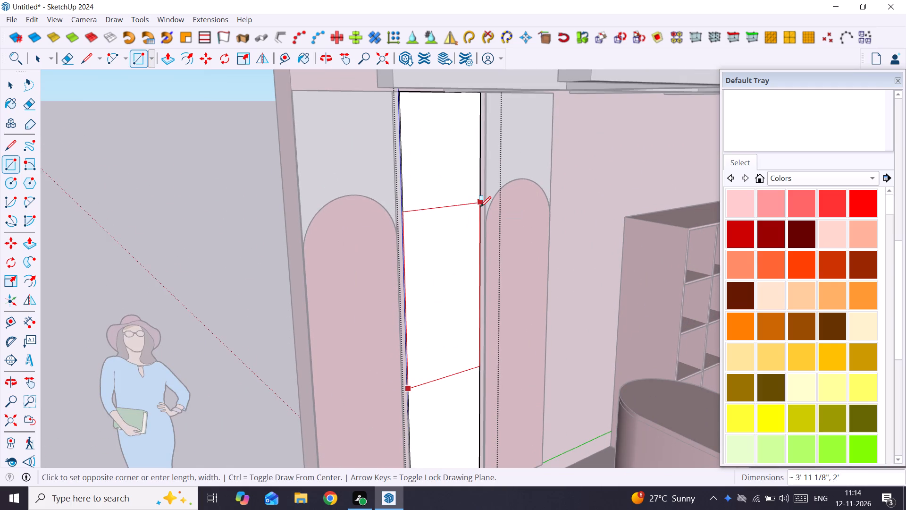
{"action": "left_click", "coordinate": [480, 207]}
Make the rectangle on the middle panel, face and edges included, into its own group.
{"action": "key", "text": "space"}
{"action": "double_click", "coordinate": [455, 239]}
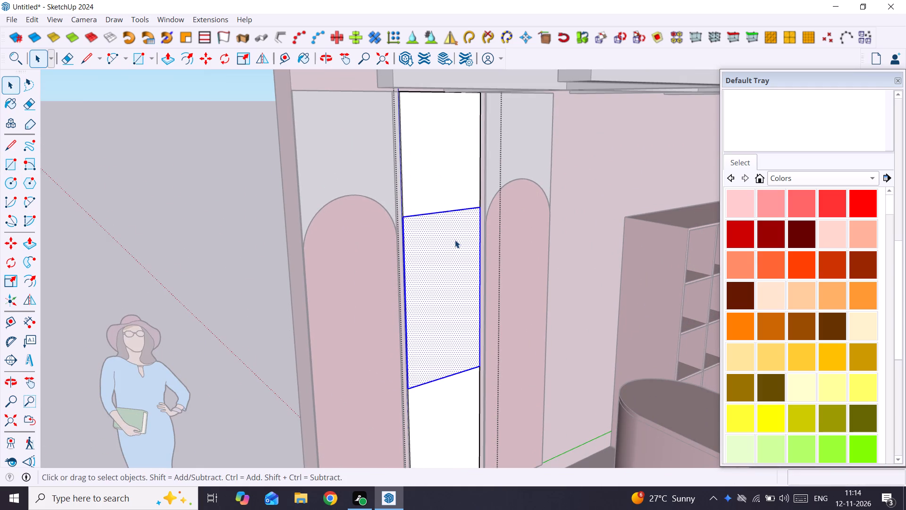
{"action": "right_click", "coordinate": [455, 240]}
{"action": "left_click", "coordinate": [514, 356]}
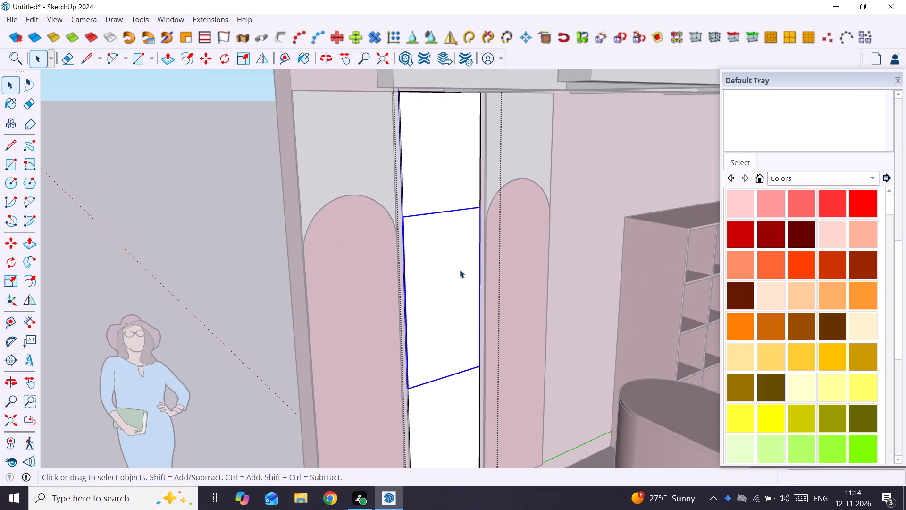
Inside the rectangle's group, Push/Pull its face by 0.2" and close the nested groups.
{"action": "triple_click", "coordinate": [460, 270]}
{"action": "left_click", "coordinate": [460, 270]}
{"action": "key", "text": "p"}
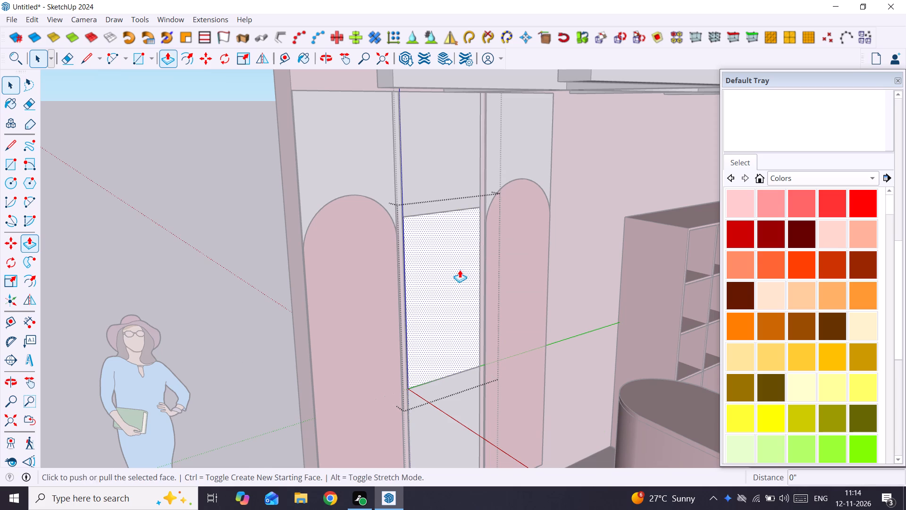
{"action": "left_click", "coordinate": [460, 270]}
{"action": "type", "text": ".2\""}
{"action": "key", "text": "Return"}
{"action": "key", "text": "space"}
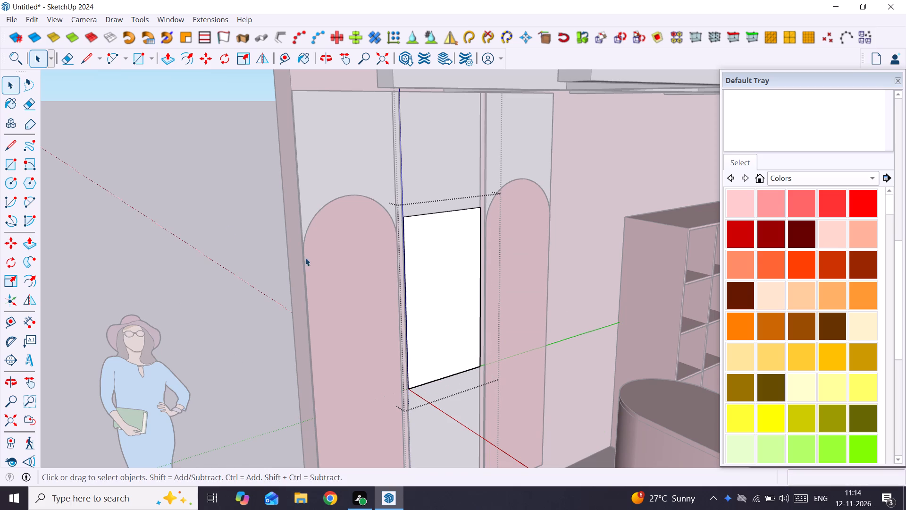
{"action": "left_click", "coordinate": [129, 188]}
{"action": "scroll", "coordinate": [151, 195], "scroll_direction": "down", "scroll_amount": 13}
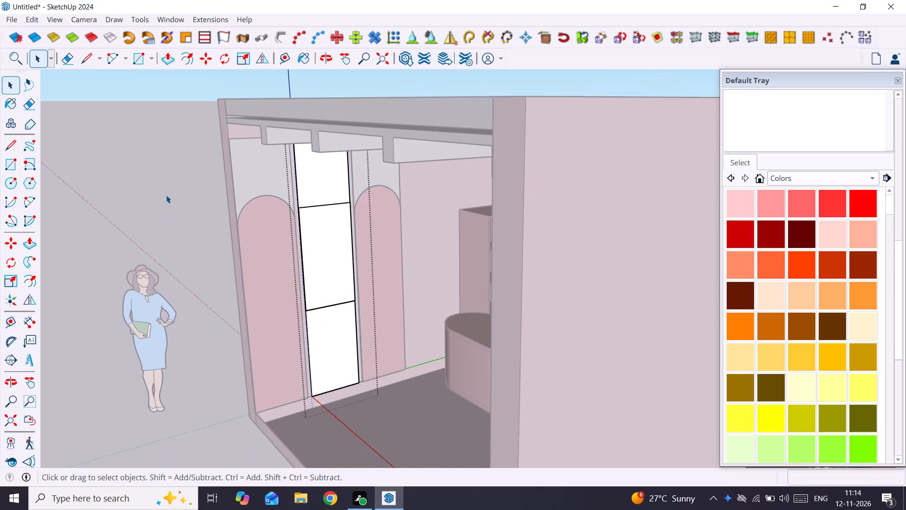
{"action": "left_click", "coordinate": [167, 195]}
Switch to Chrome and open the 3D Warehouse website from the results of a search for "sketchup warehouse".
{"action": "scroll", "coordinate": [167, 195], "scroll_direction": "down", "scroll_amount": 4}
{"action": "middle_click_drag", "start_coordinate": [168, 195], "coordinate": [298, 188]}
{"action": "scroll", "coordinate": [298, 188], "scroll_direction": "down", "scroll_amount": 6}
{"action": "scroll", "coordinate": [579, 279], "scroll_direction": "up", "scroll_amount": 4}
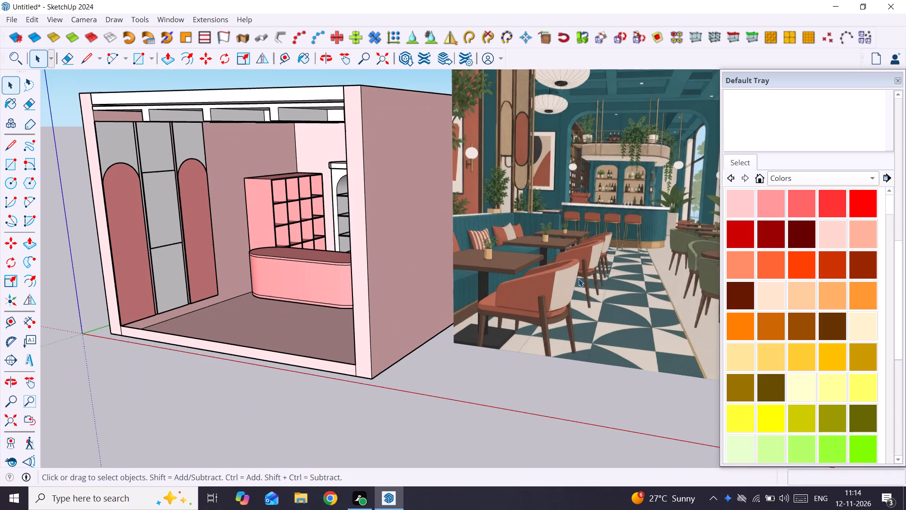
{"action": "scroll", "coordinate": [579, 279], "scroll_direction": "down", "scroll_amount": 4}
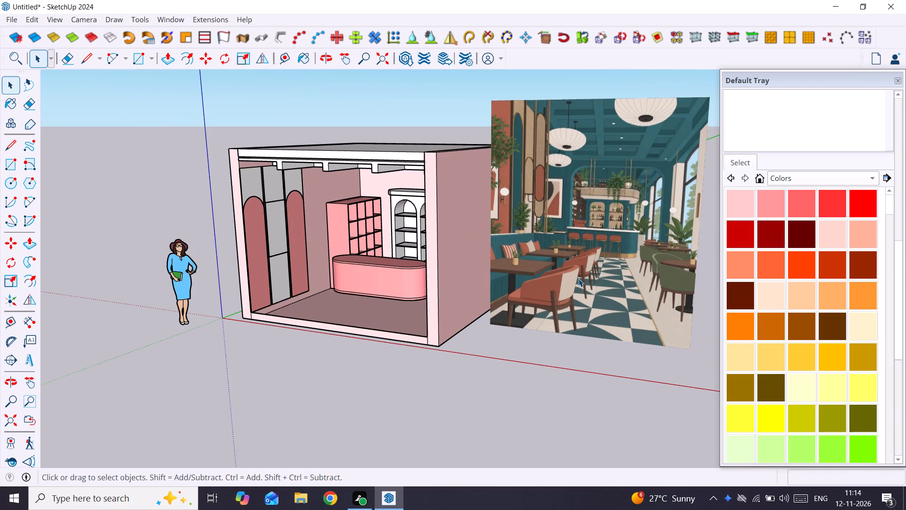
{"action": "left_click", "coordinate": [336, 502]}
{"action": "left_click", "coordinate": [283, 216]}
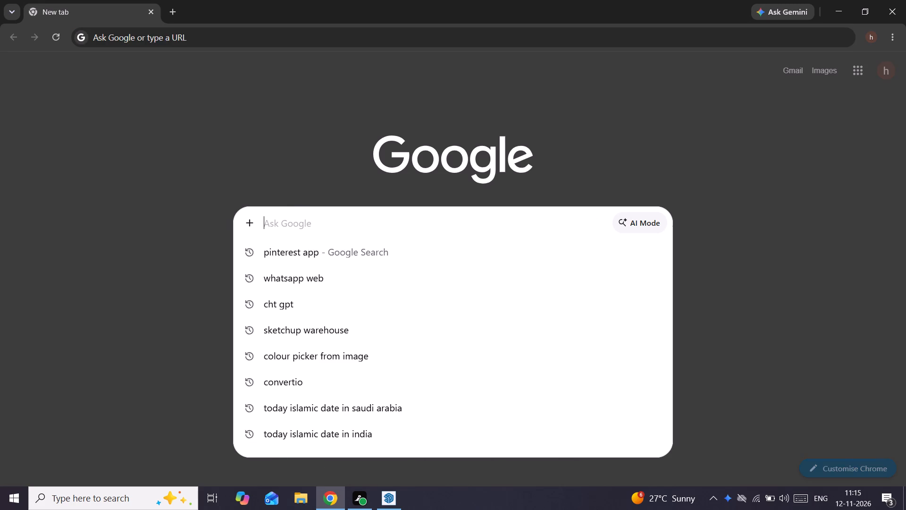
{"action": "left_click", "coordinate": [313, 327]}
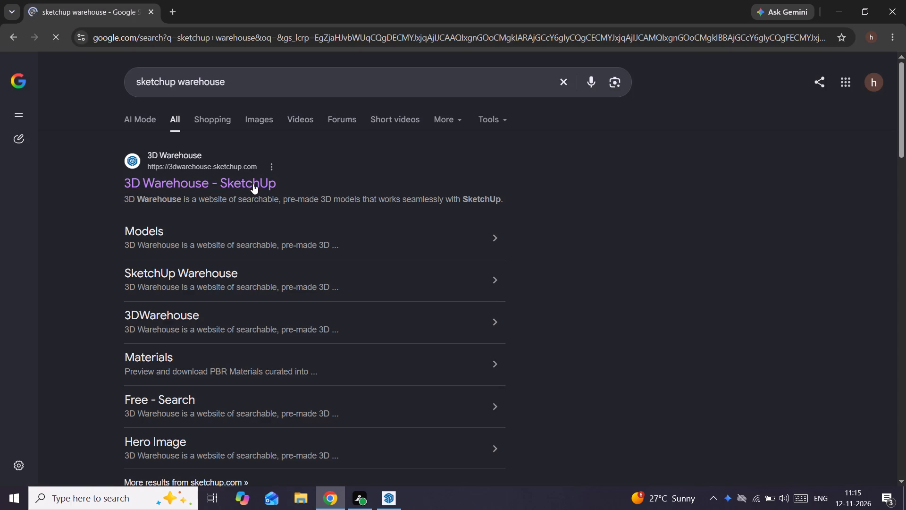
{"action": "left_click", "coordinate": [253, 184]}
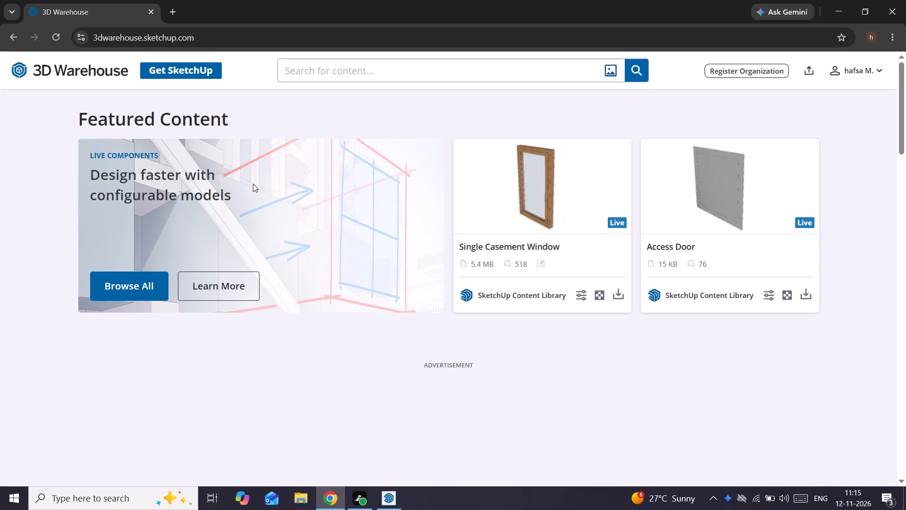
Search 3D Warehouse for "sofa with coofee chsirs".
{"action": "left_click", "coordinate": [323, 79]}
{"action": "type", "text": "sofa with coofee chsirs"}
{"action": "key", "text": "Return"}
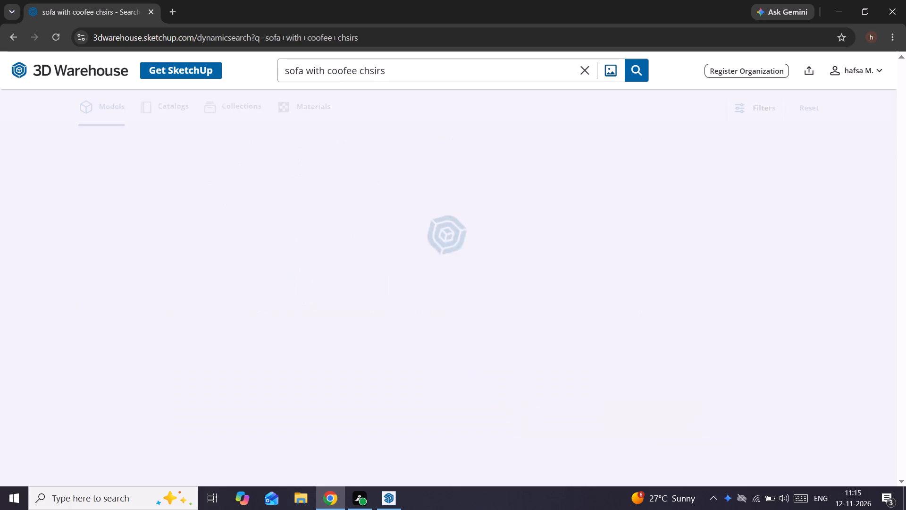
Shorten the 3D Warehouse search term to "sofa" and run the search again.
{"action": "left_click", "coordinate": [387, 69]}
{"action": "left_click", "coordinate": [410, 73]}
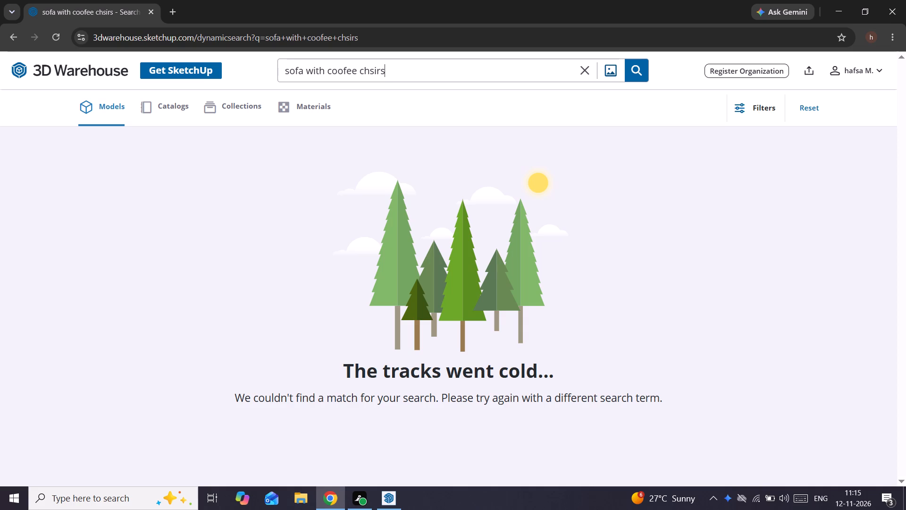
{"action": "key", "text": "BackSpace"}
{"action": "key", "text": "BackSpace"}
{"action": "key", "text": "BackSpace"}
{"action": "key", "text": "BackSpace"}
{"action": "key", "text": "BackSpace"}
{"action": "key", "text": "BackSpace"}
{"action": "key", "text": "BackSpace"}
{"action": "key", "text": "BackSpace"}
{"action": "key", "text": "BackSpace"}
{"action": "key", "text": "BackSpace"}
{"action": "key", "text": "BackSpace"}
{"action": "key", "text": "BackSpace"}
{"action": "key", "text": "BackSpace"}
{"action": "key", "text": "BackSpace"}
{"action": "key", "text": "BackSpace"}
{"action": "key", "text": "BackSpace"}
{"action": "key", "text": "BackSpace"}
{"action": "key", "text": "BackSpace"}
{"action": "key", "text": "Return"}
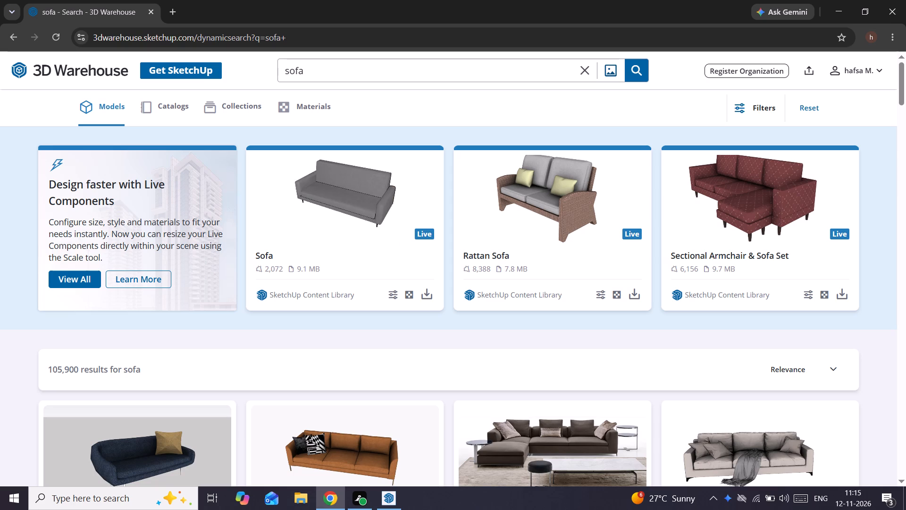
Download the orange-brown three-seat sofa with patterned cushions as a SketchUp file, skipping the promotional video and declining the subscription offer.
{"action": "scroll", "coordinate": [459, 213], "scroll_direction": "down", "scroll_amount": 4}
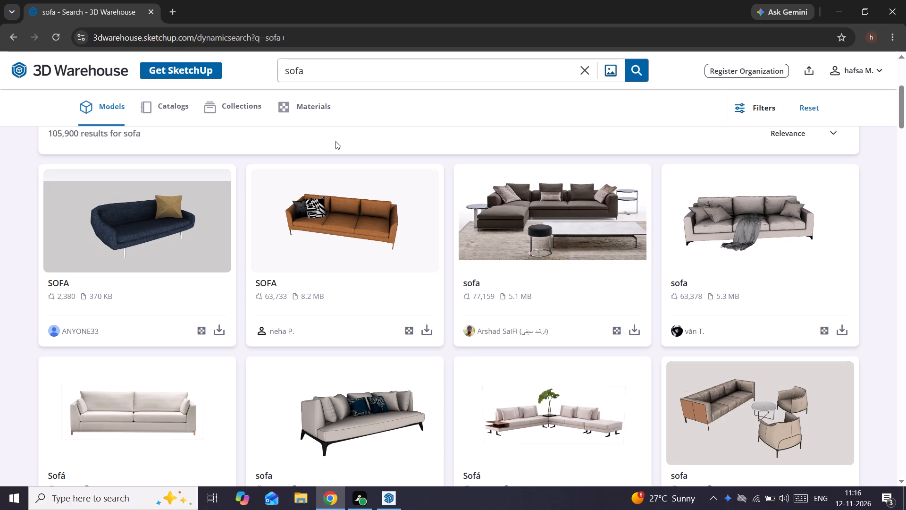
{"action": "scroll", "coordinate": [737, 297], "scroll_direction": "down", "scroll_amount": 4}
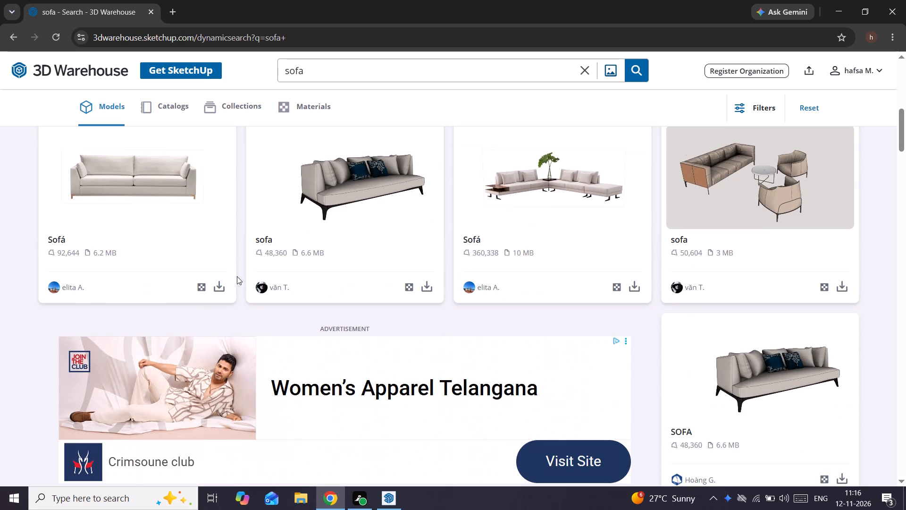
{"action": "scroll", "coordinate": [234, 278], "scroll_direction": "up", "scroll_amount": 4}
{"action": "scroll", "coordinate": [470, 277], "scroll_direction": "up", "scroll_amount": 4}
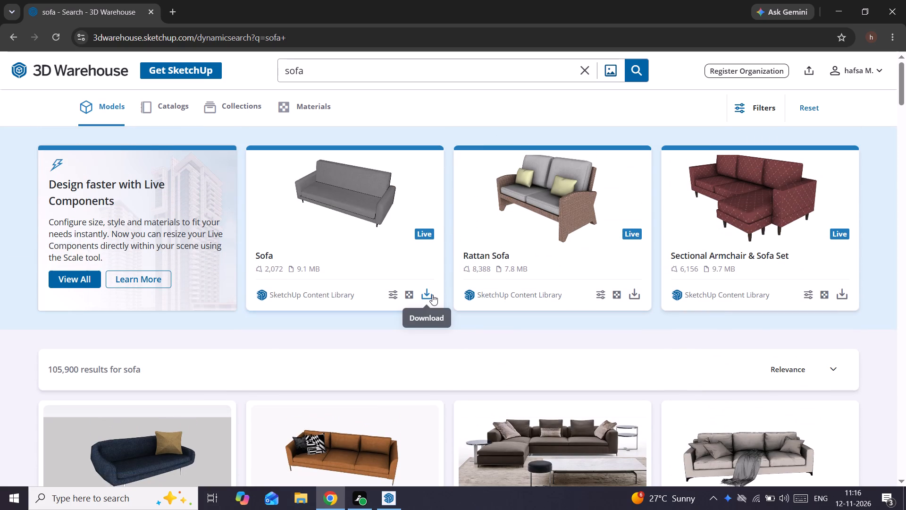
{"action": "scroll", "coordinate": [432, 295], "scroll_direction": "down", "scroll_amount": 3}
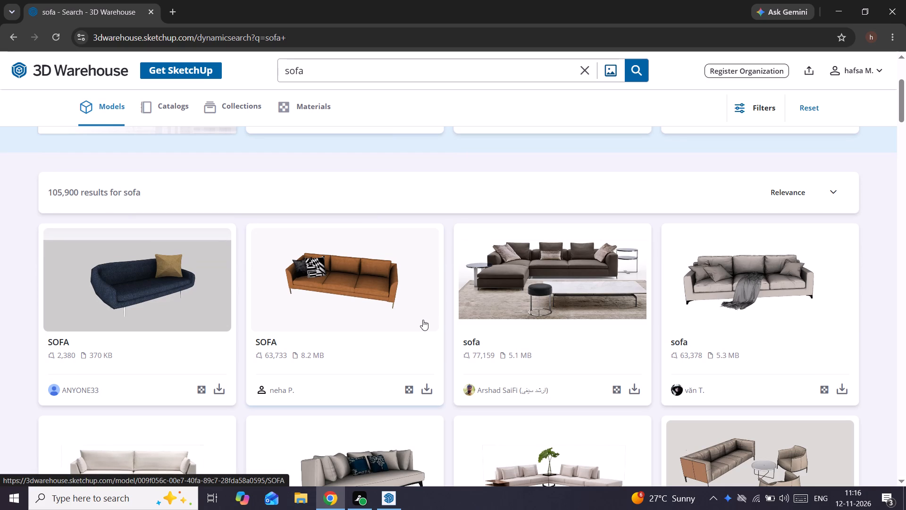
{"action": "left_click", "coordinate": [430, 392]}
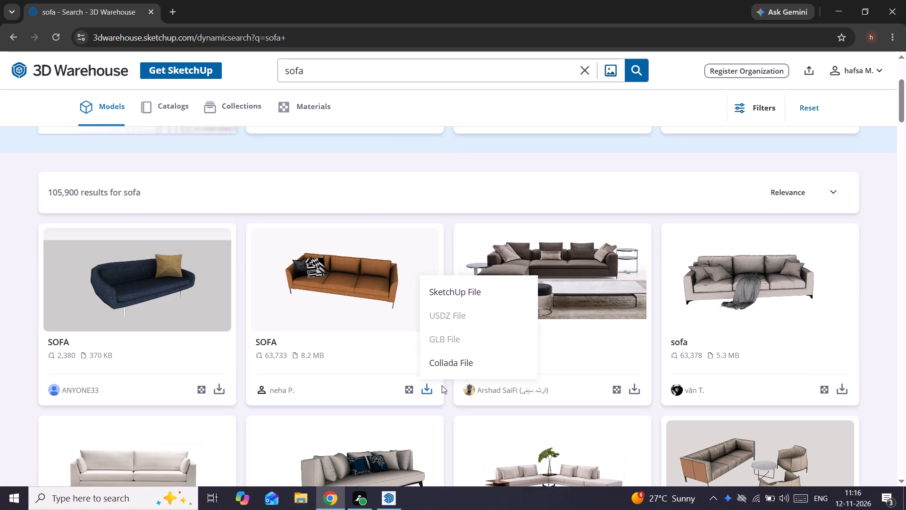
{"action": "left_click", "coordinate": [501, 303]}
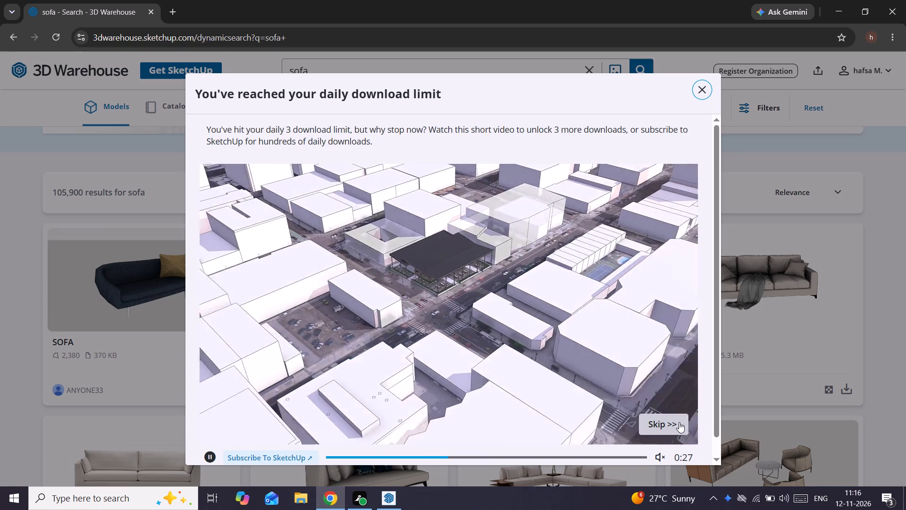
{"action": "left_click", "coordinate": [673, 422]}
{"action": "left_click", "coordinate": [457, 374]}
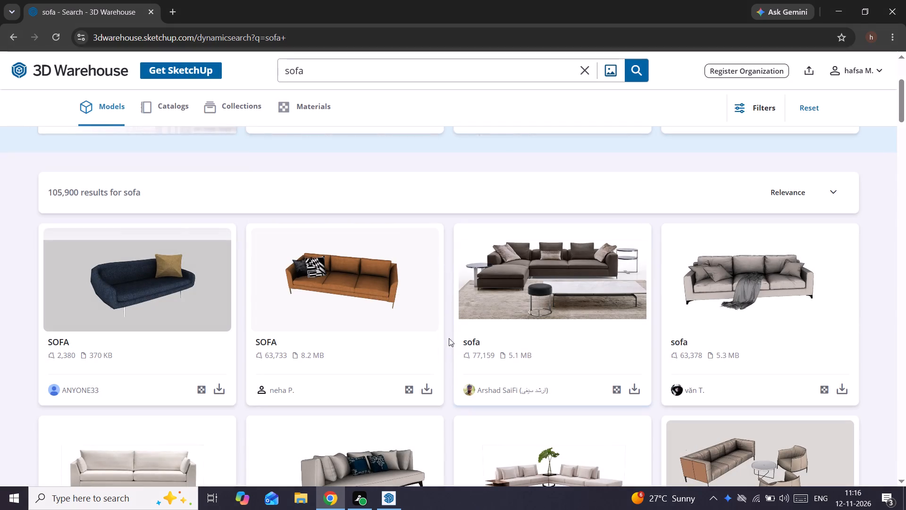
{"action": "left_click", "coordinate": [430, 388]}
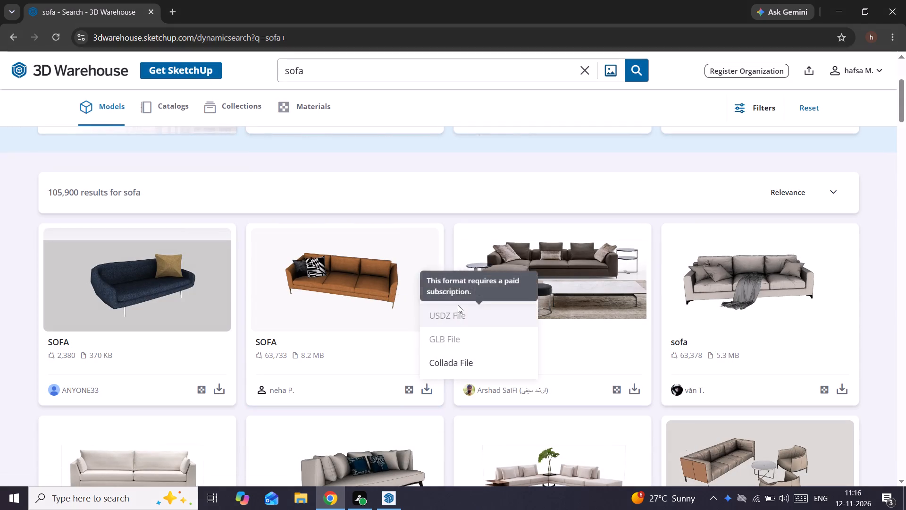
{"action": "scroll", "coordinate": [458, 303], "scroll_direction": "down", "scroll_amount": 4}
{"action": "scroll", "coordinate": [464, 289], "scroll_direction": "up", "scroll_amount": 4}
{"action": "left_click", "coordinate": [481, 282]}
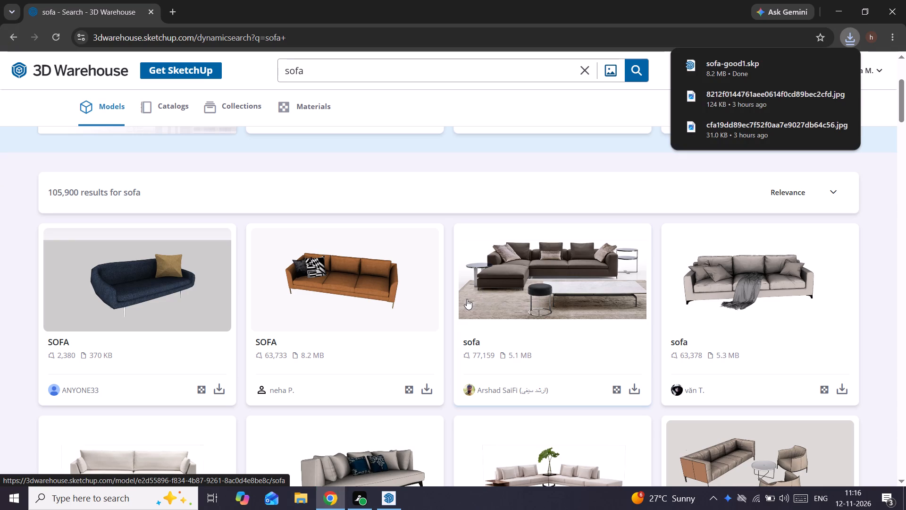
Replace the 3D Warehouse search term with "table" and run the search.
{"action": "scroll", "coordinate": [432, 314], "scroll_direction": "up", "scroll_amount": 3}
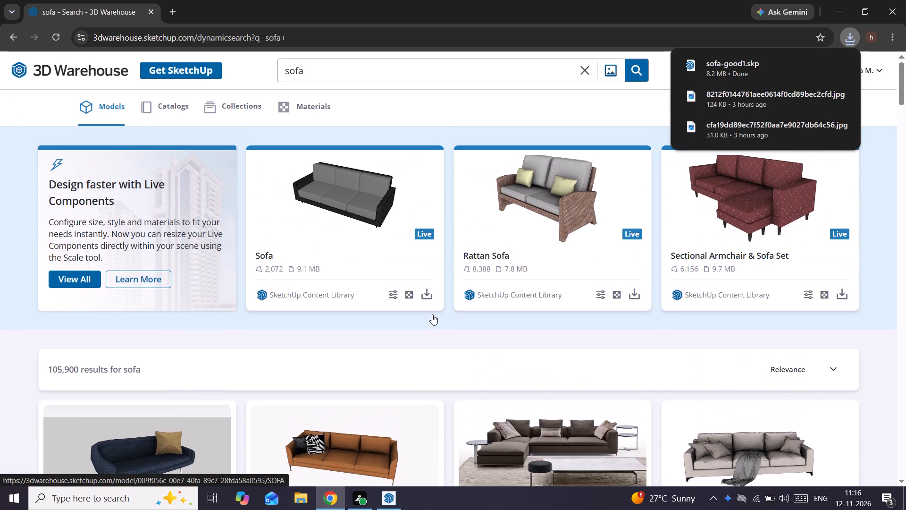
{"action": "left_click", "coordinate": [578, 74]}
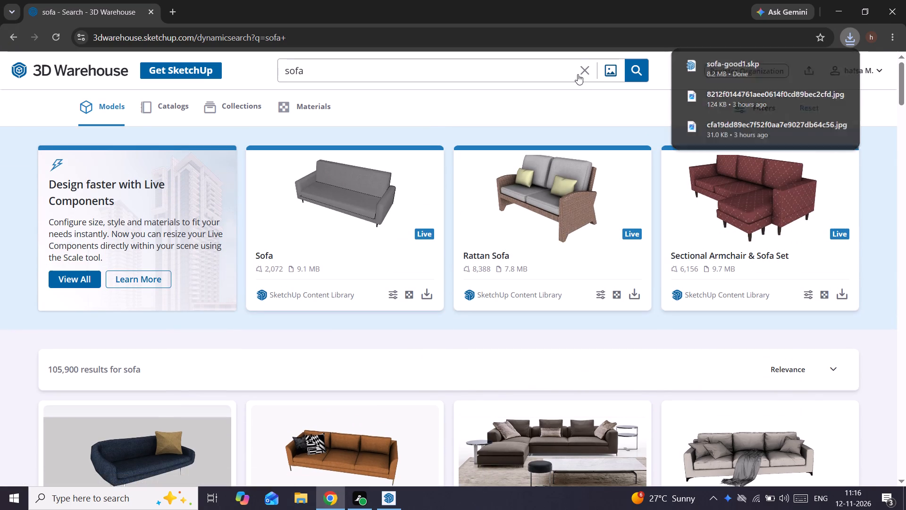
{"action": "left_click", "coordinate": [523, 69]}
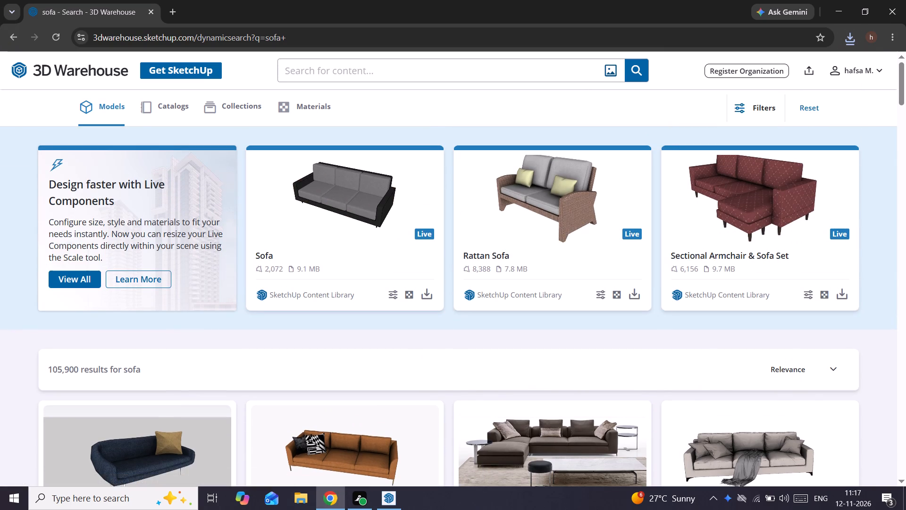
{"action": "type", "text": "table"}
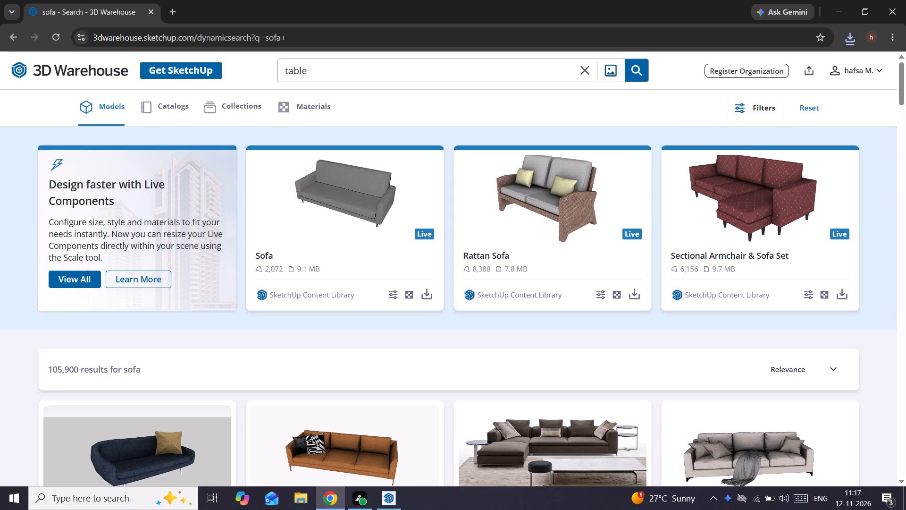
{"action": "key", "text": "Return"}
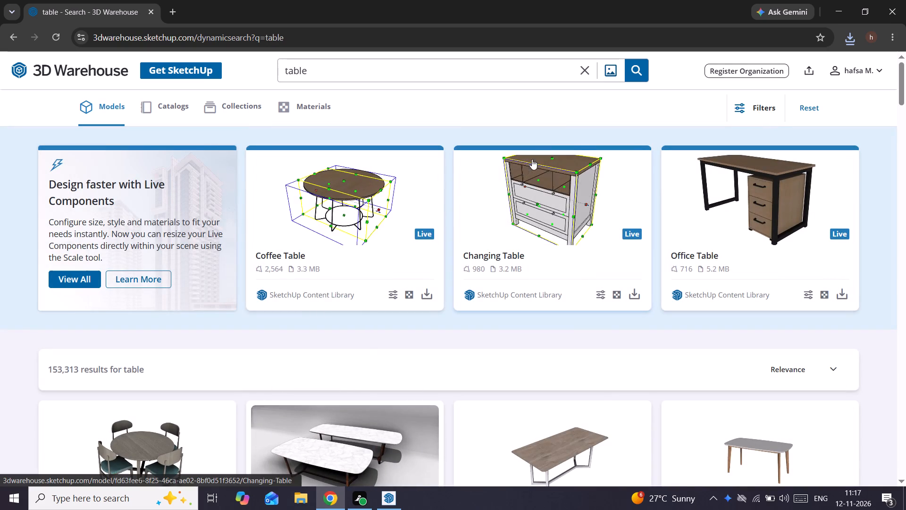
Compare the table results with the café reference in SketchUp, and download the round glass-top table with curved golden legs as a SketchUp file.
{"action": "scroll", "coordinate": [589, 156], "scroll_direction": "down", "scroll_amount": 2}
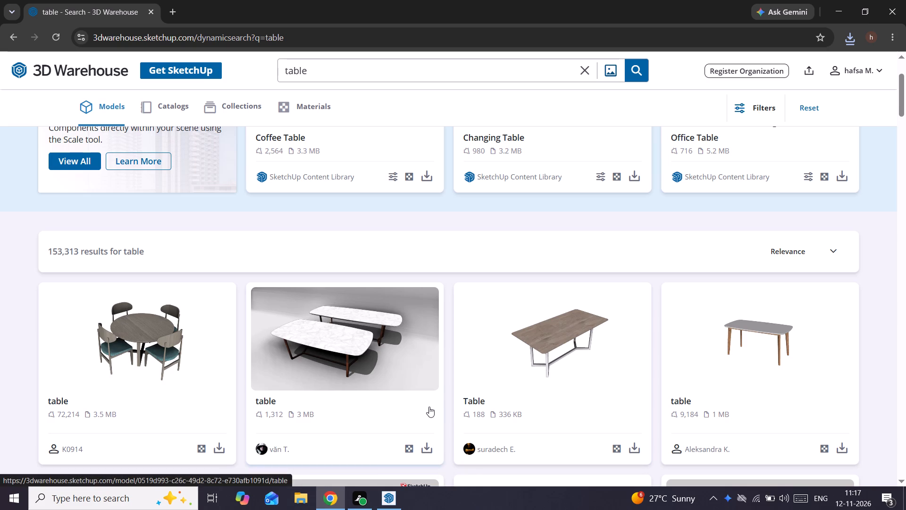
{"action": "left_click", "coordinate": [397, 490]}
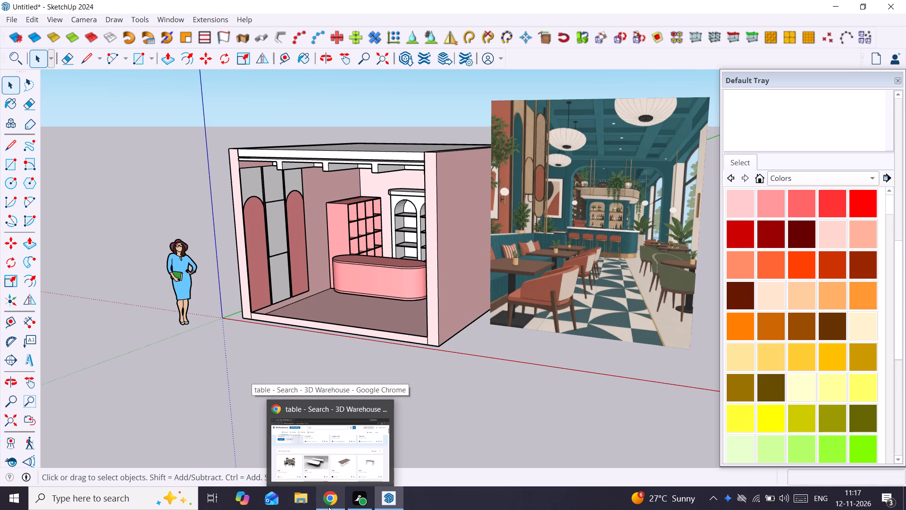
{"action": "left_click", "coordinate": [329, 501]}
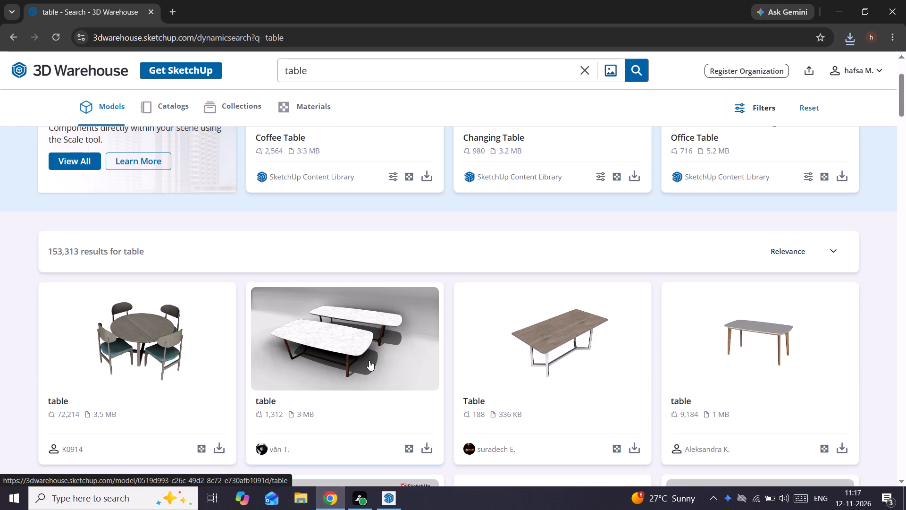
{"action": "scroll", "coordinate": [369, 360], "scroll_direction": "down", "scroll_amount": 4}
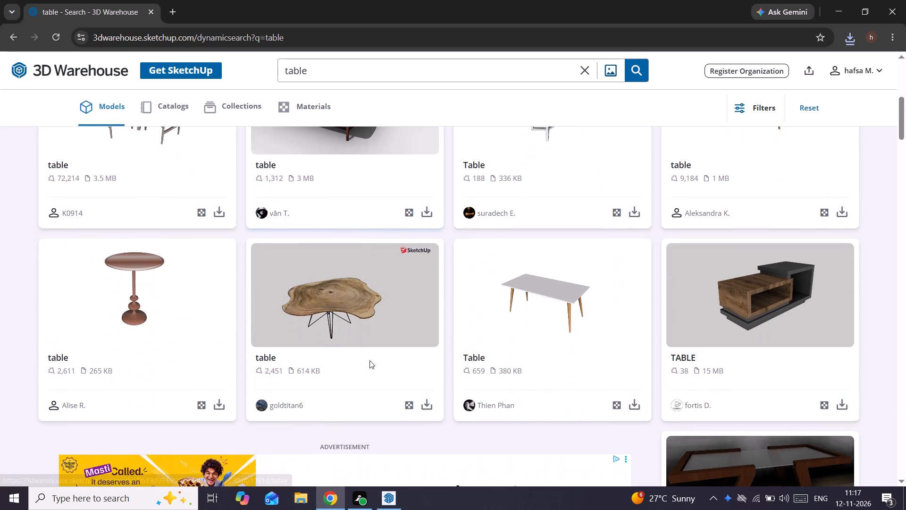
{"action": "scroll", "coordinate": [369, 360], "scroll_direction": "down", "scroll_amount": 3}
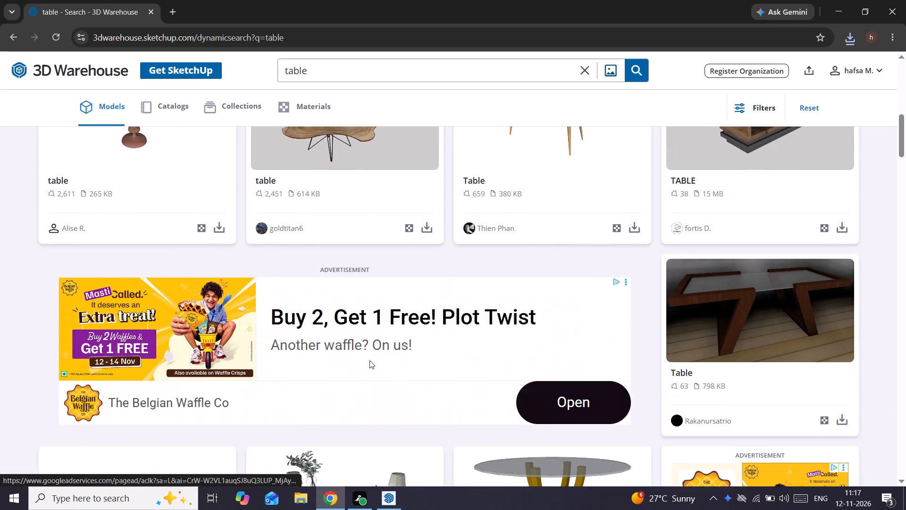
{"action": "scroll", "coordinate": [369, 360], "scroll_direction": "down", "scroll_amount": 2}
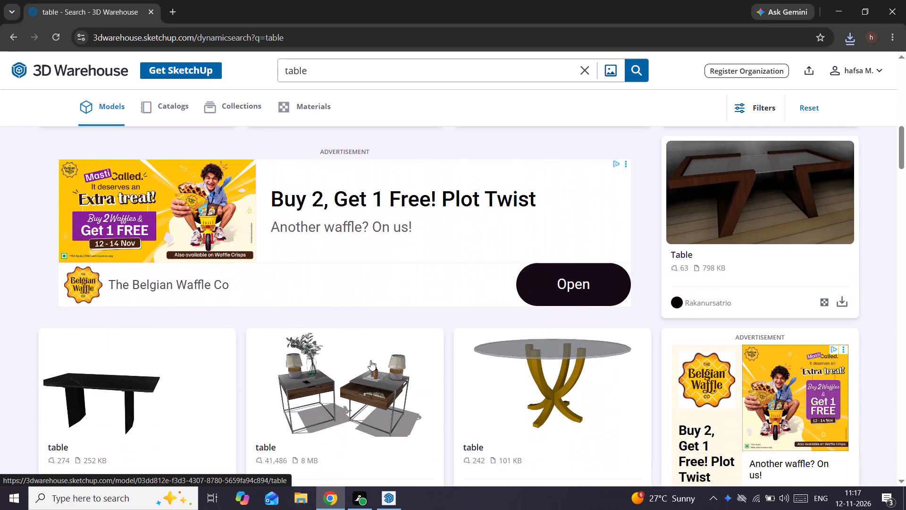
{"action": "scroll", "coordinate": [379, 349], "scroll_direction": "down", "scroll_amount": 2}
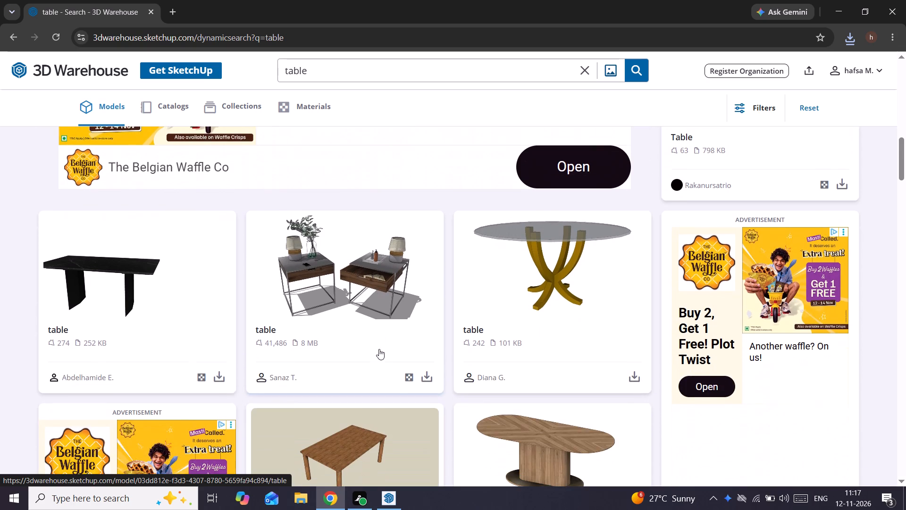
{"action": "scroll", "coordinate": [379, 349], "scroll_direction": "down", "scroll_amount": 2}
{"action": "scroll", "coordinate": [379, 349], "scroll_direction": "up", "scroll_amount": 3}
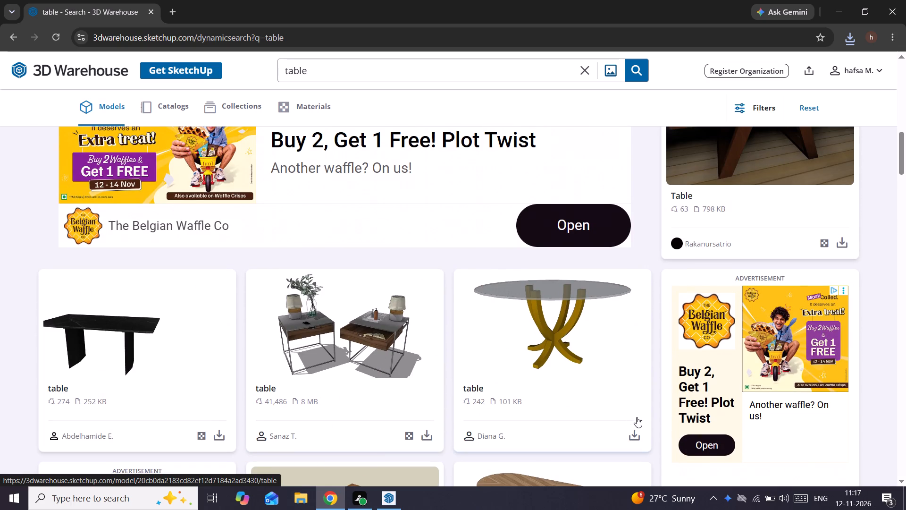
{"action": "left_click", "coordinate": [637, 436]}
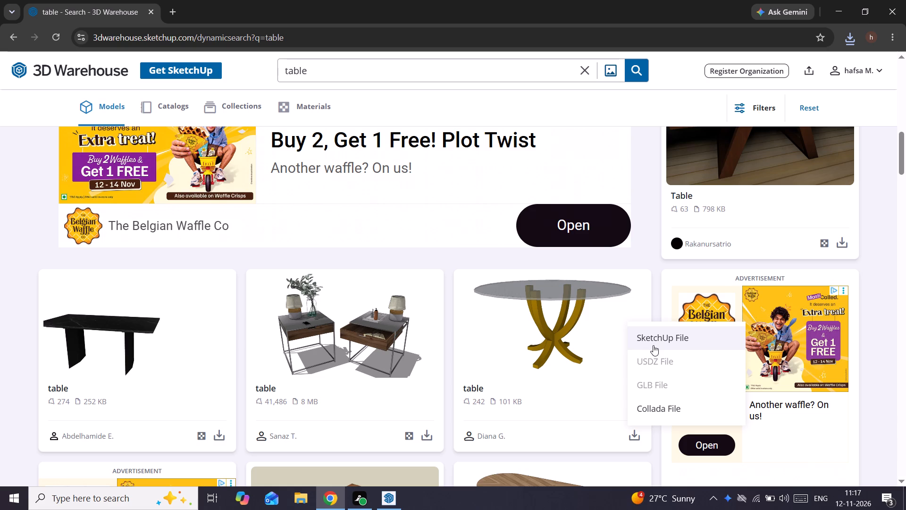
{"action": "left_click", "coordinate": [653, 345]}
Download the dark-topped rectangular table with branching wooden legs, marked MELLIE, as a SketchUp file.
{"action": "left_click", "coordinate": [397, 500]}
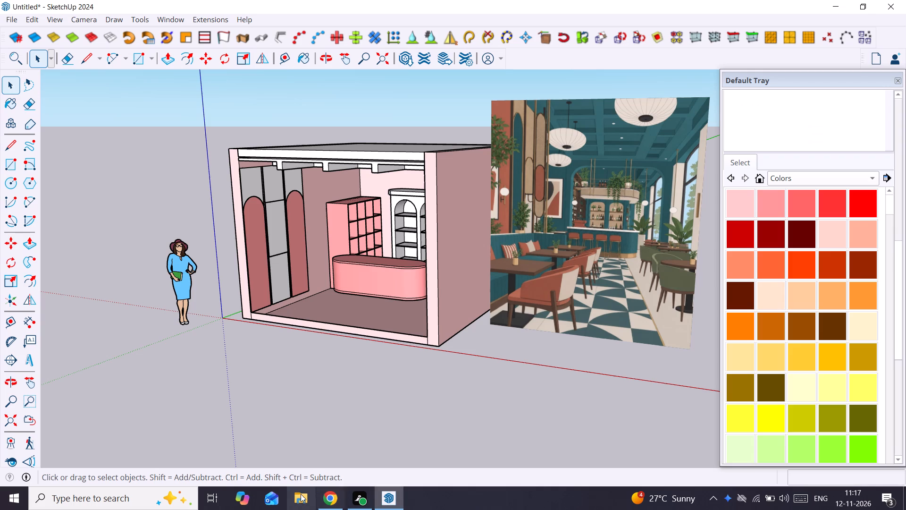
{"action": "left_click", "coordinate": [327, 494]}
{"action": "scroll", "coordinate": [432, 317], "scroll_direction": "down", "scroll_amount": 2}
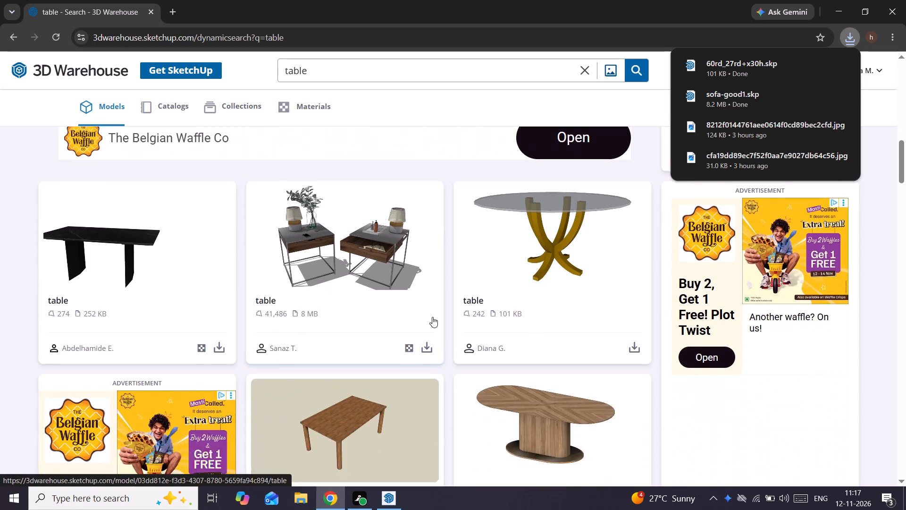
{"action": "scroll", "coordinate": [432, 317], "scroll_direction": "down", "scroll_amount": 5}
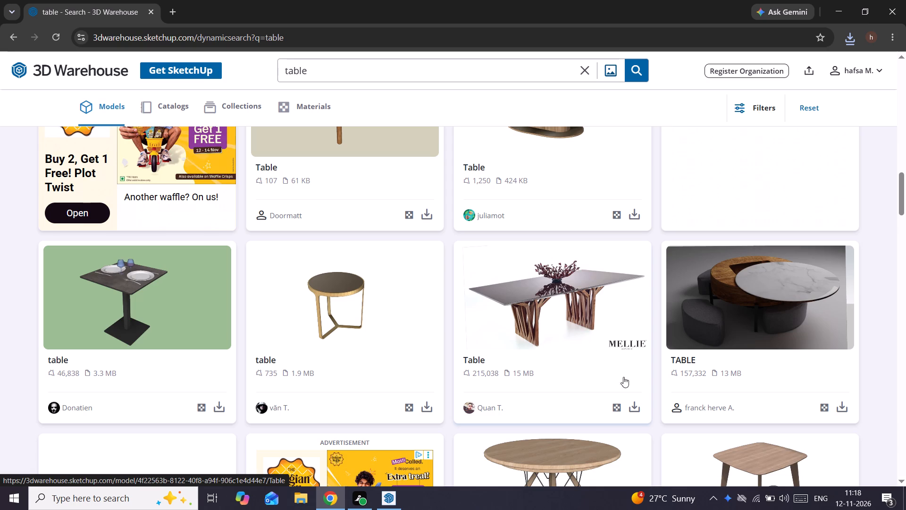
{"action": "left_click", "coordinate": [631, 406]}
{"action": "left_click", "coordinate": [671, 333]}
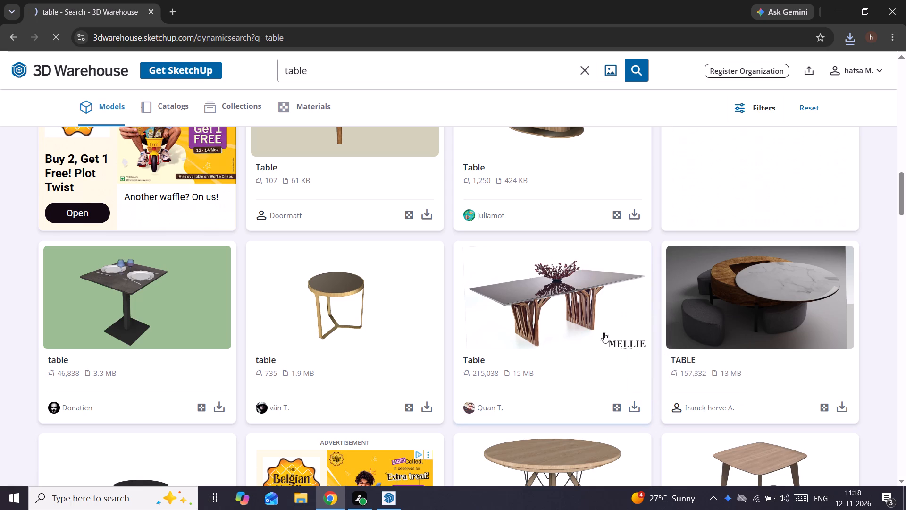
Download the brown wood-topped rectangular table with metal frame legs as a SketchUp file, skipping the promotional video and declining the subscription offer.
{"action": "scroll", "coordinate": [544, 329], "scroll_direction": "down", "scroll_amount": 5}
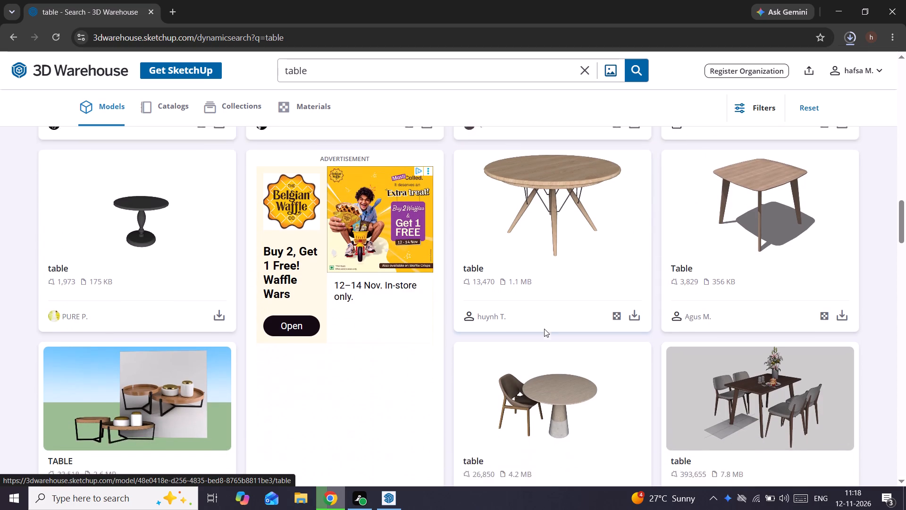
{"action": "scroll", "coordinate": [553, 308], "scroll_direction": "up", "scroll_amount": 5}
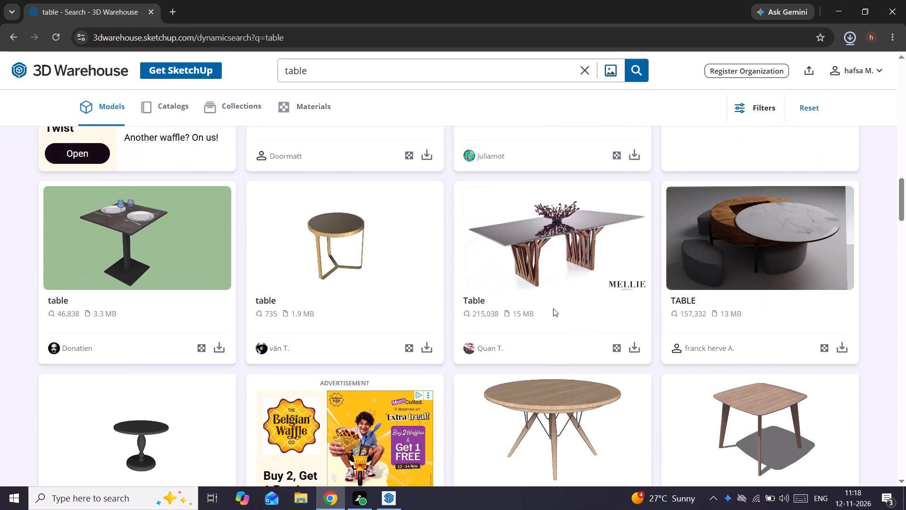
{"action": "scroll", "coordinate": [553, 308], "scroll_direction": "up", "scroll_amount": 12}
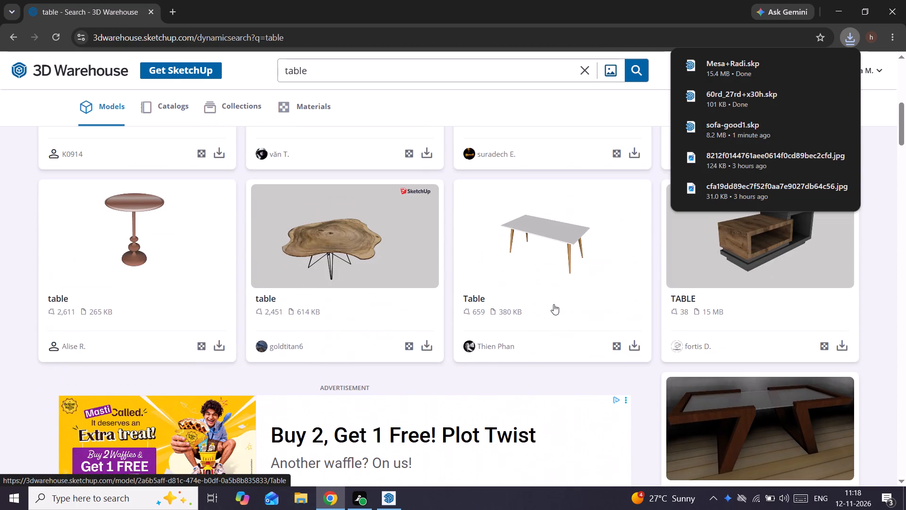
{"action": "scroll", "coordinate": [554, 304], "scroll_direction": "up", "scroll_amount": 5}
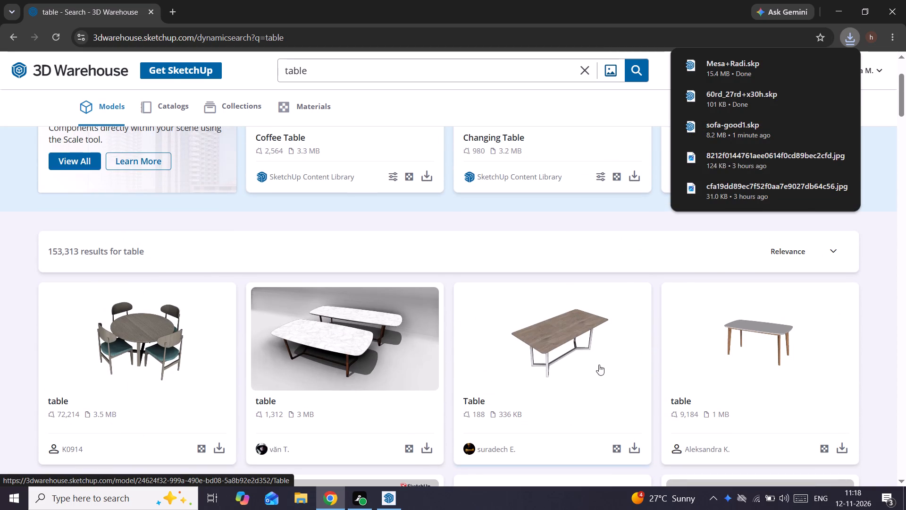
{"action": "left_click", "coordinate": [641, 454]}
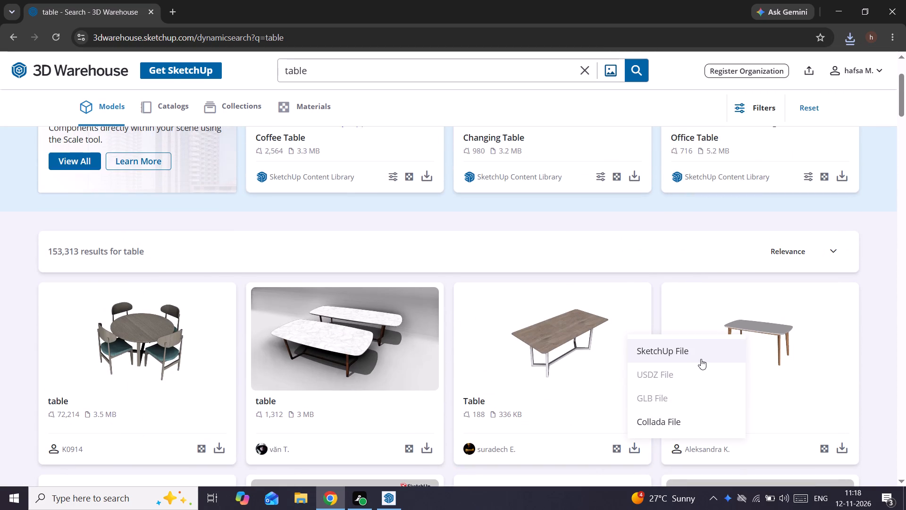
{"action": "left_click", "coordinate": [701, 359]}
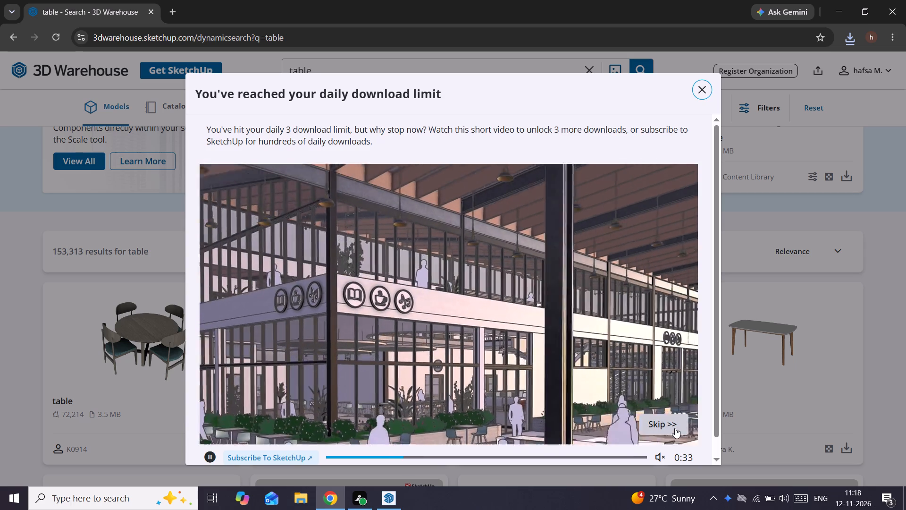
{"action": "left_click", "coordinate": [675, 425]}
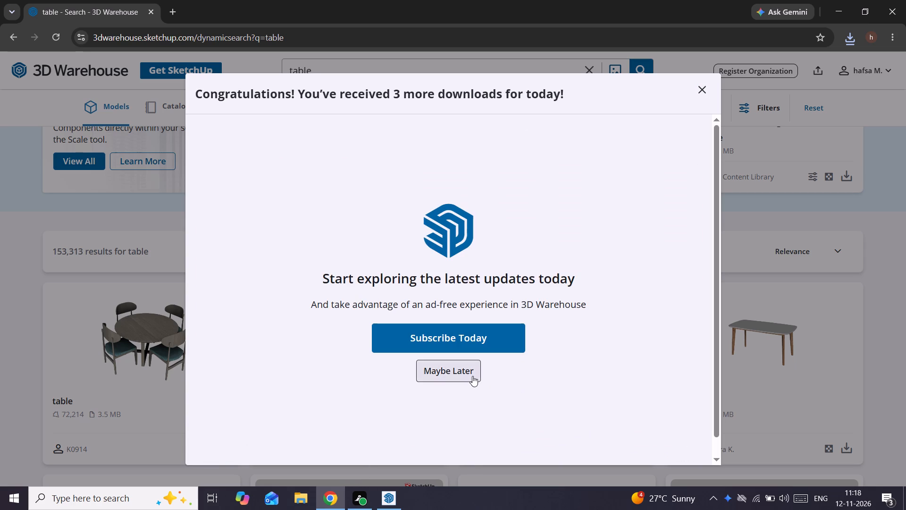
{"action": "left_click", "coordinate": [472, 376]}
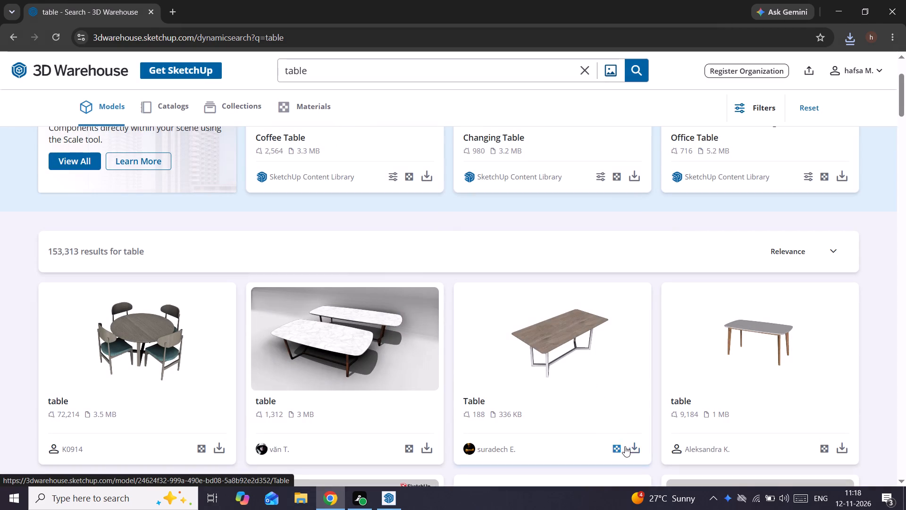
{"action": "left_click", "coordinate": [640, 453]}
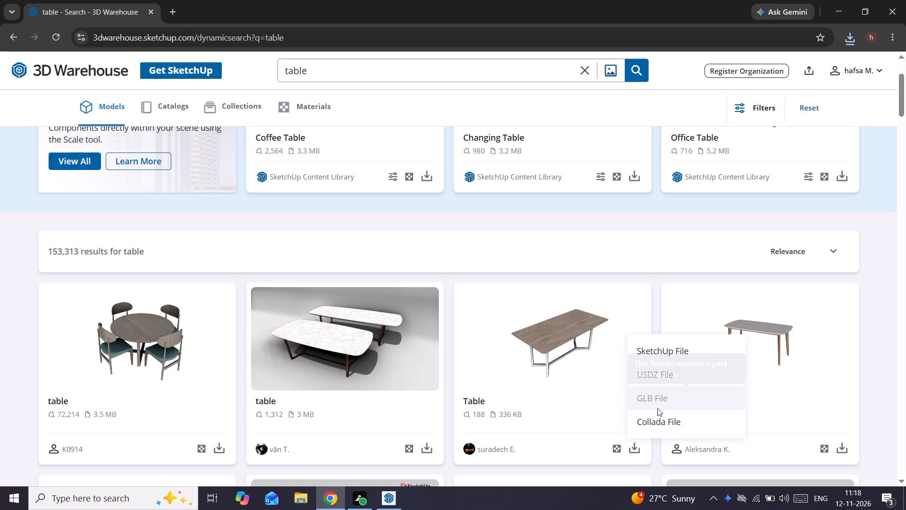
{"action": "left_click", "coordinate": [679, 359]}
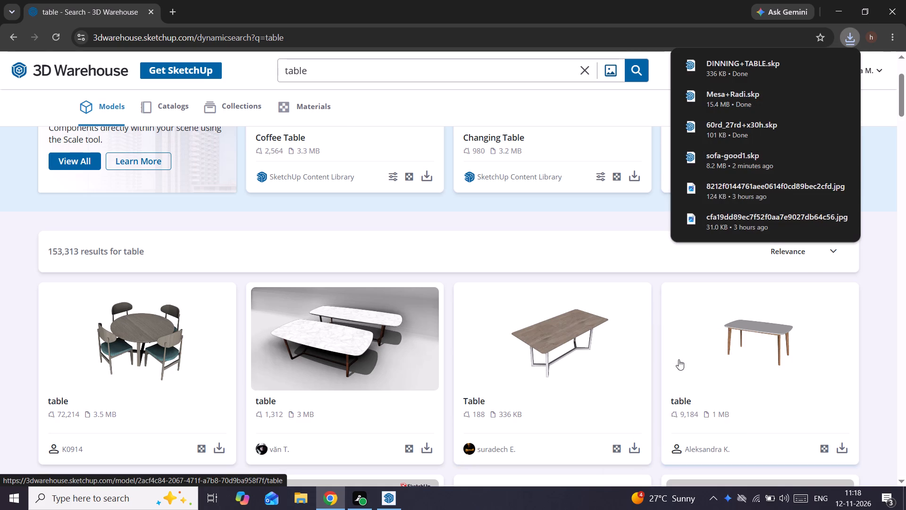
Check the café reference in SketchUp, and replace the 3D Warehouse search term with "bar chair" and run the search.
{"action": "left_click", "coordinate": [399, 503]}
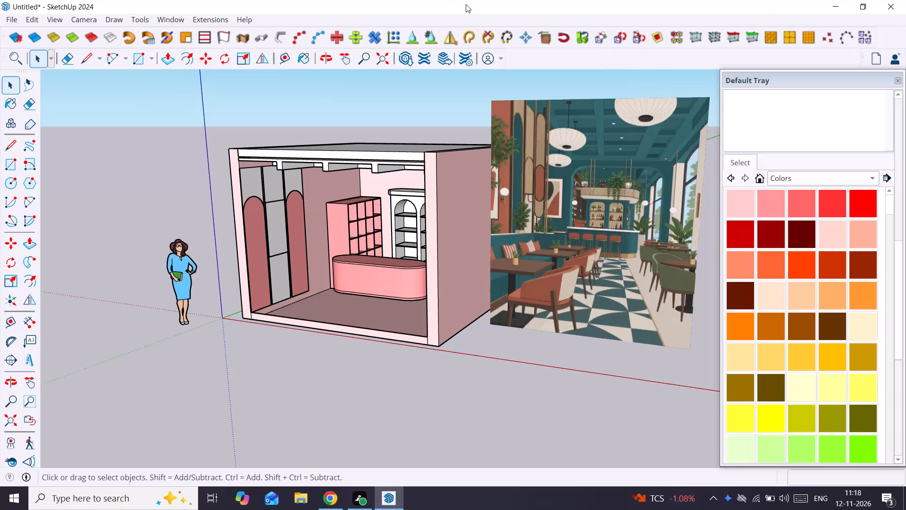
{"action": "left_click", "coordinate": [336, 495]}
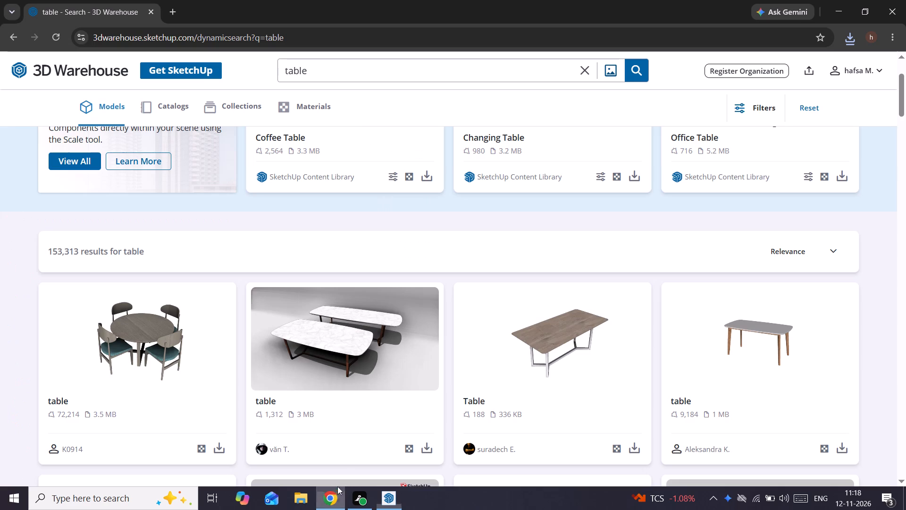
{"action": "scroll", "coordinate": [359, 352], "scroll_direction": "down", "scroll_amount": 10}
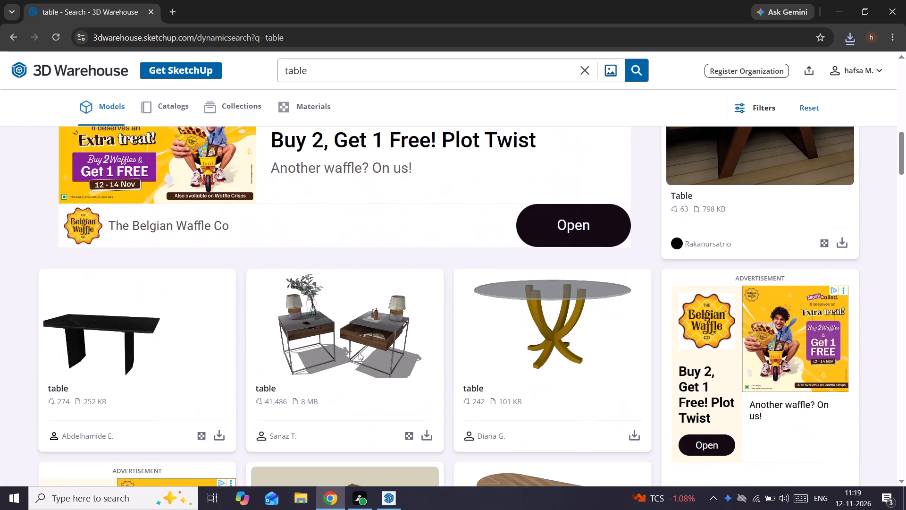
{"action": "scroll", "coordinate": [359, 352], "scroll_direction": "down", "scroll_amount": 5}
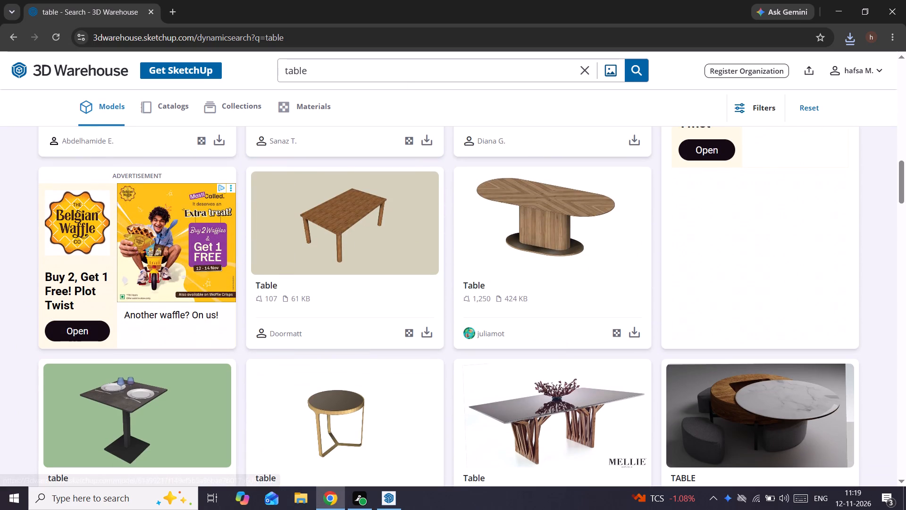
{"action": "left_click", "coordinate": [587, 68]}
{"action": "left_click", "coordinate": [558, 80]}
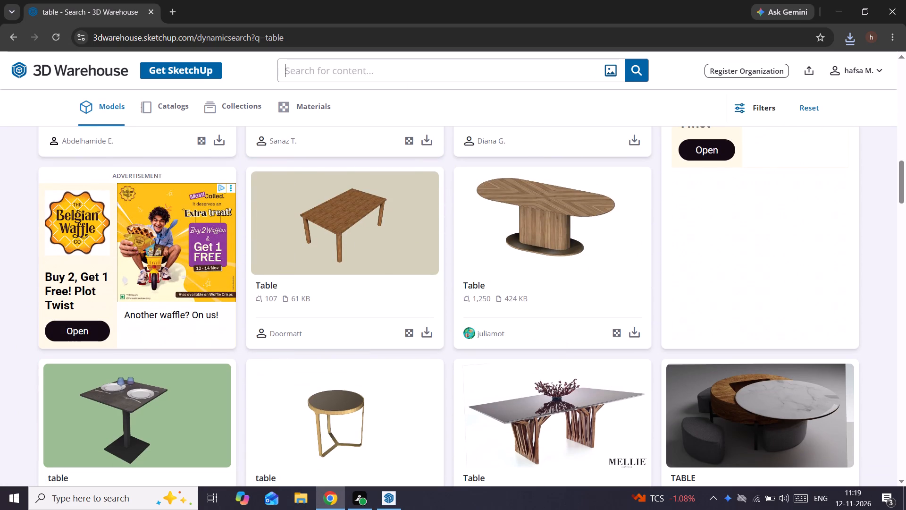
{"action": "type", "text": "chair"}
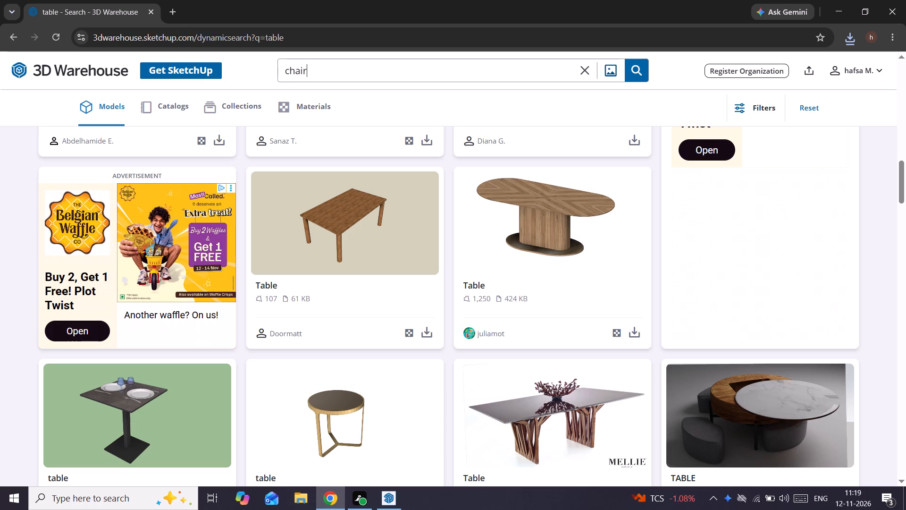
{"action": "key", "text": "BackSpace"}
{"action": "key", "text": "BackSpace"}
{"action": "key", "text": "BackSpace"}
{"action": "key", "text": "BackSpace"}
{"action": "key", "text": "BackSpace"}
{"action": "key", "text": "BackSpace"}
{"action": "key", "text": "BackSpace"}
{"action": "key", "text": "BackSpace"}
{"action": "key", "text": "BackSpace"}
{"action": "key", "text": "BackSpace"}
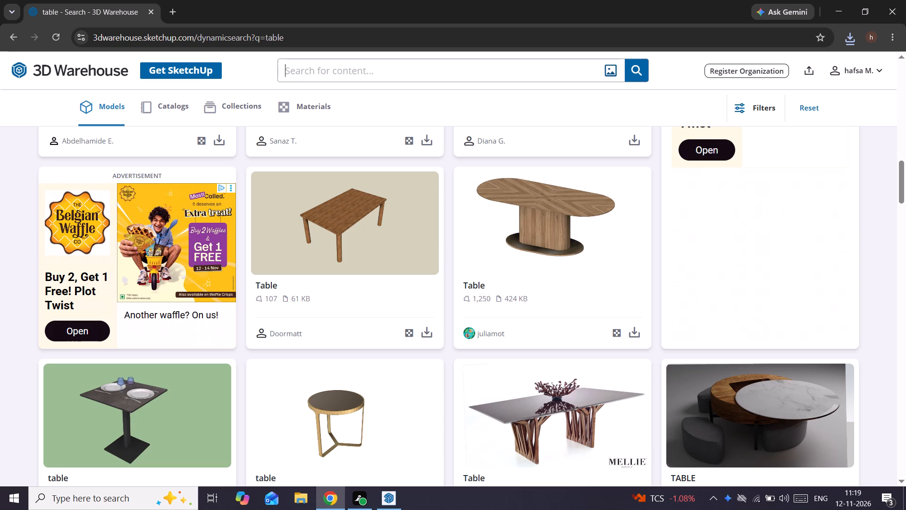
{"action": "type", "text": "bar chair"}
{"action": "key", "text": "Return"}
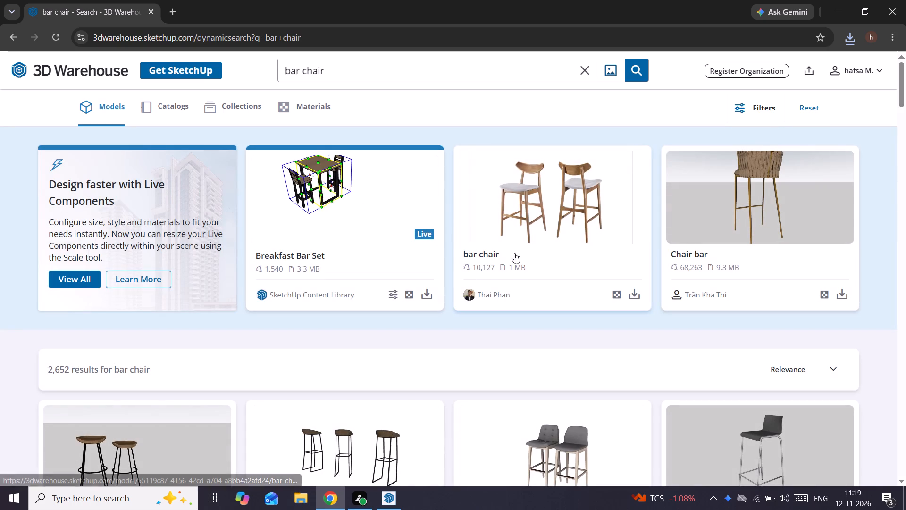
Browse the bar chair results and download the woven-back "Chair bar" model with slim brown legs as a SketchUp file.
{"action": "scroll", "coordinate": [514, 253], "scroll_direction": "down", "scroll_amount": 2}
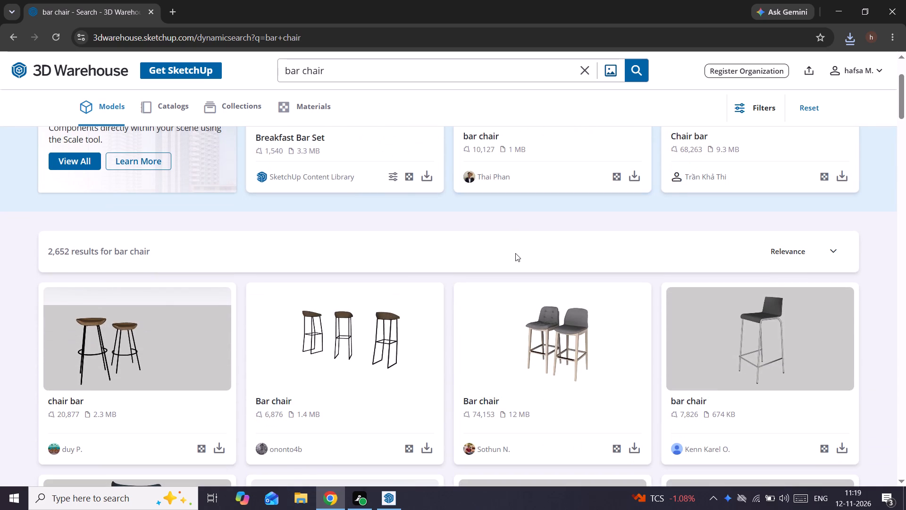
{"action": "scroll", "coordinate": [515, 253], "scroll_direction": "down", "scroll_amount": 3}
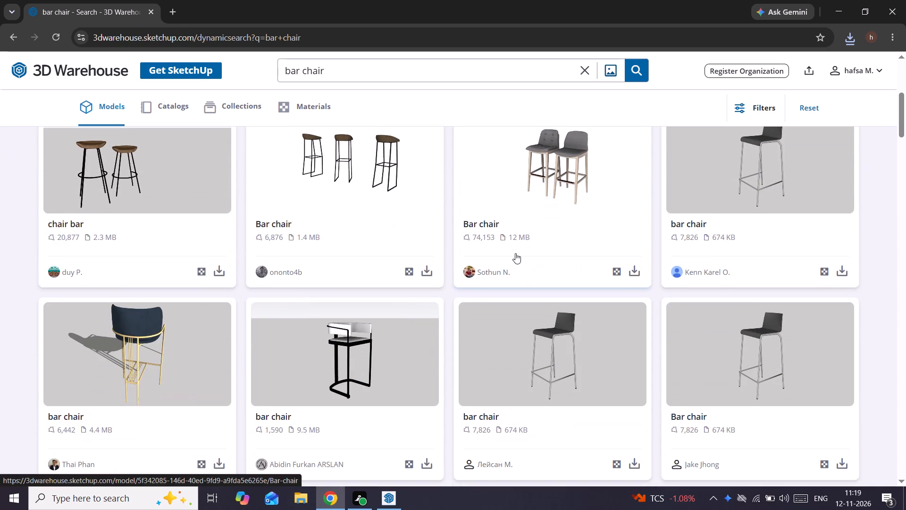
{"action": "scroll", "coordinate": [515, 253], "scroll_direction": "down", "scroll_amount": 3}
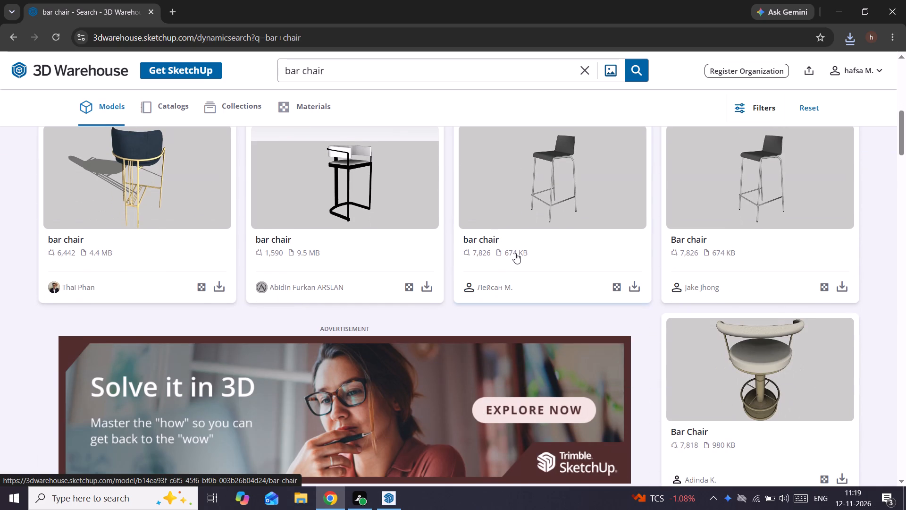
{"action": "scroll", "coordinate": [644, 265], "scroll_direction": "up", "scroll_amount": 7}
{"action": "scroll", "coordinate": [744, 254], "scroll_direction": "up", "scroll_amount": 3}
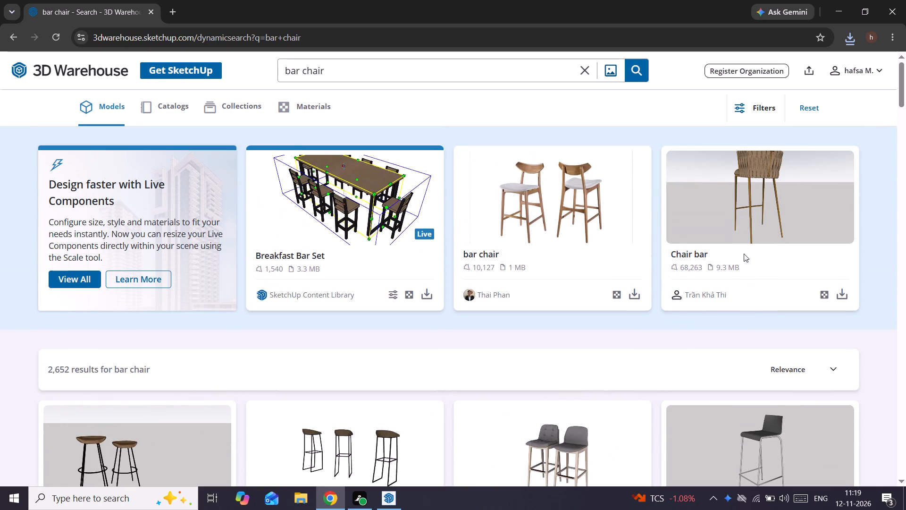
{"action": "left_click", "coordinate": [847, 296]}
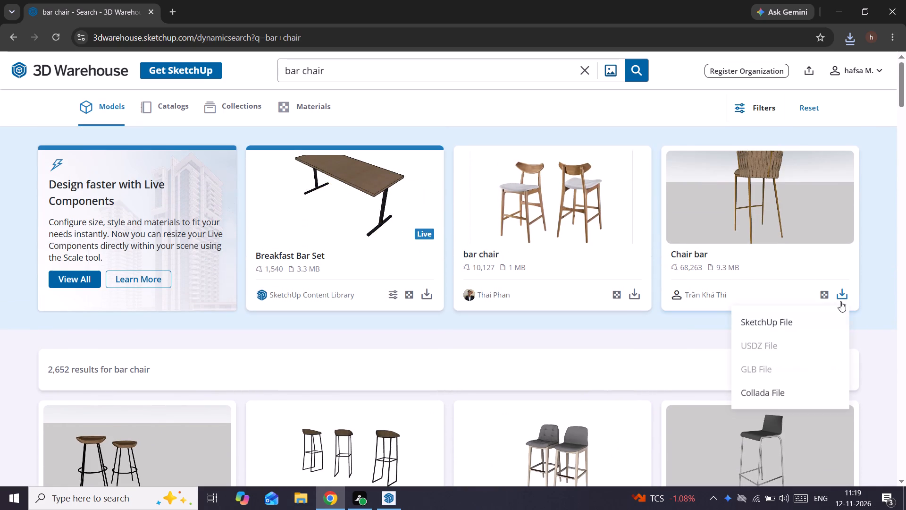
{"action": "left_click", "coordinate": [817, 318]}
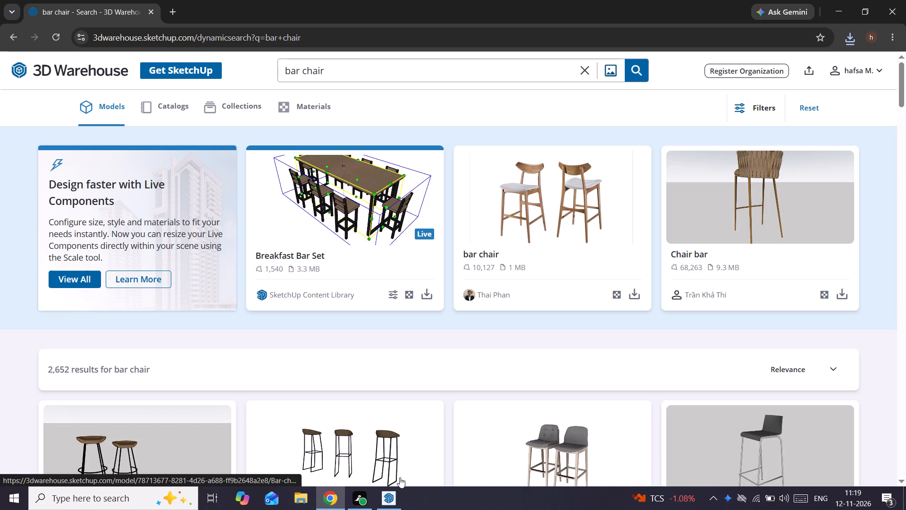
Switch to SketchUp and examine the café room's bar counter, shelving and open floor area from several angles beside the reference image.
{"action": "left_click", "coordinate": [394, 493]}
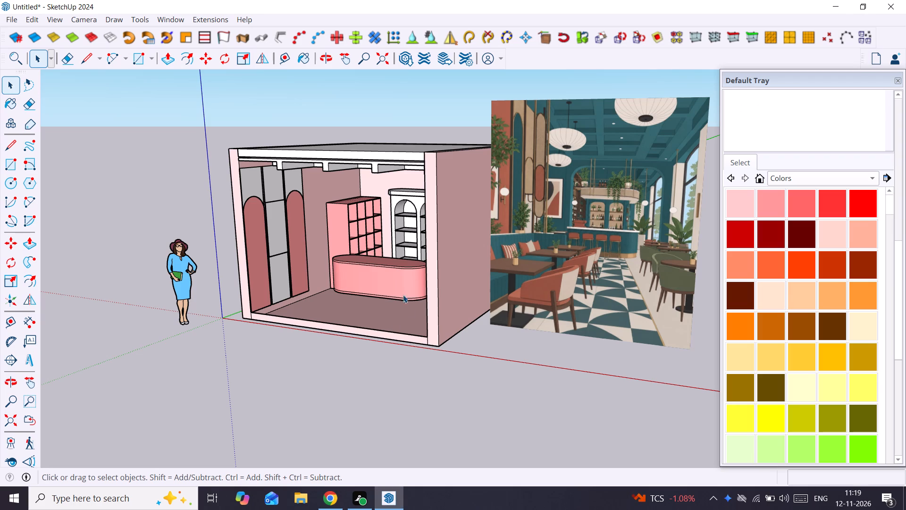
{"action": "left_click", "coordinate": [10, 19]}
{"action": "left_click", "coordinate": [357, 363]}
{"action": "scroll", "coordinate": [321, 297], "scroll_direction": "up", "scroll_amount": 3}
{"action": "middle_click_drag", "start_coordinate": [323, 297], "coordinate": [445, 365]}
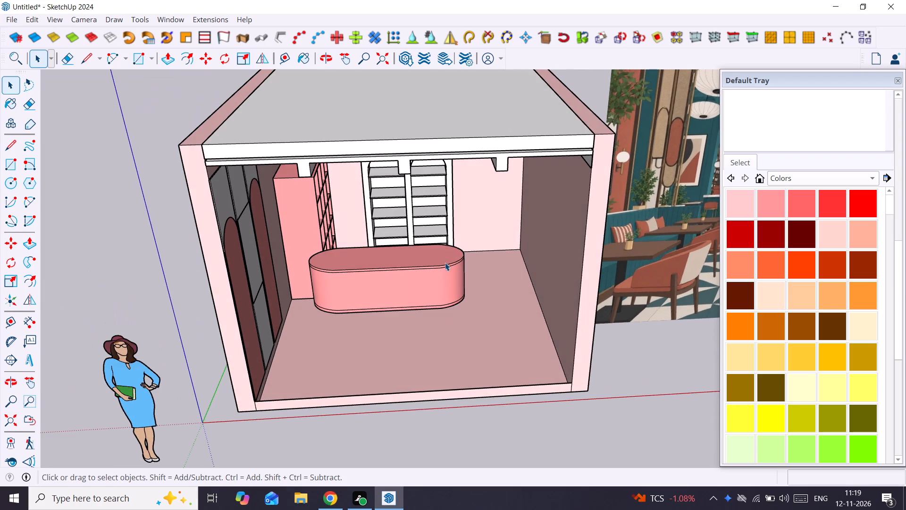
{"action": "scroll", "coordinate": [445, 262], "scroll_direction": "up", "scroll_amount": 10}
{"action": "middle_click_drag", "start_coordinate": [440, 256], "coordinate": [331, 292]}
{"action": "scroll", "coordinate": [406, 269], "scroll_direction": "up", "scroll_amount": 5}
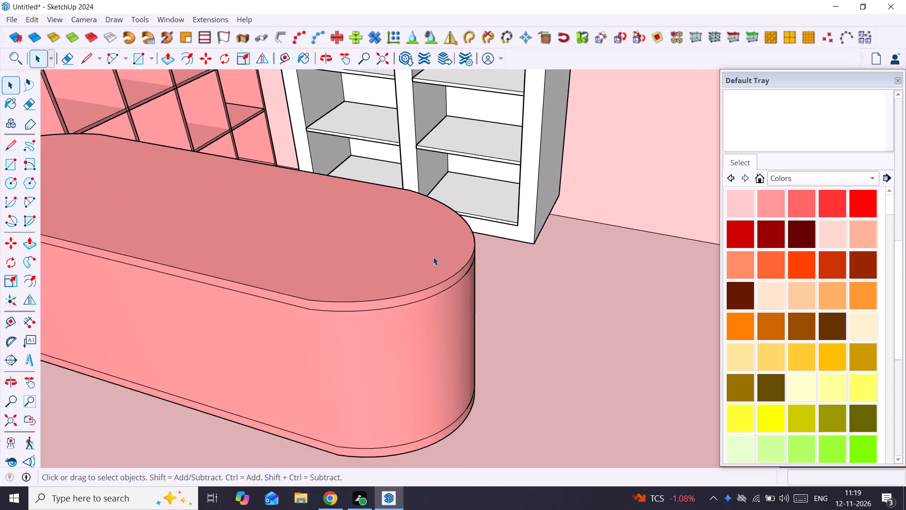
{"action": "scroll", "coordinate": [433, 257], "scroll_direction": "up", "scroll_amount": 6}
{"action": "scroll", "coordinate": [450, 250], "scroll_direction": "down", "scroll_amount": 20}
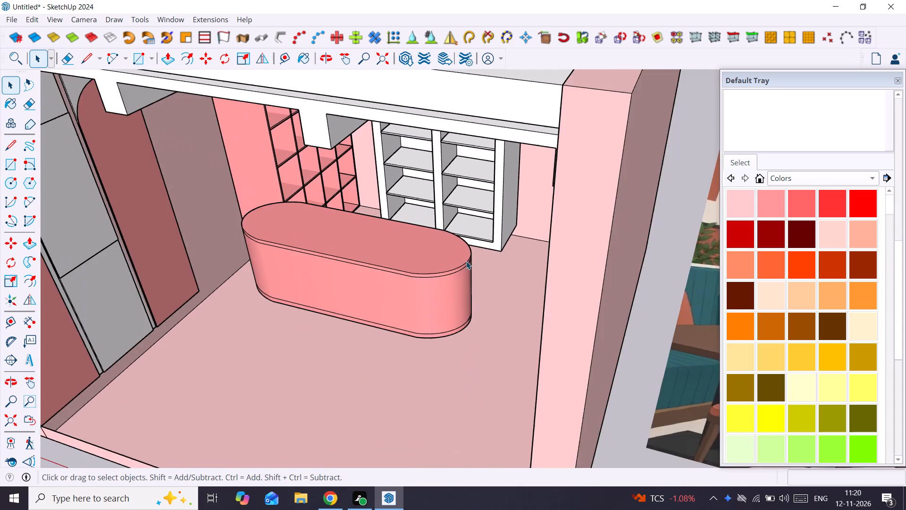
{"action": "scroll", "coordinate": [466, 261], "scroll_direction": "down", "scroll_amount": 6}
{"action": "middle_click_drag", "start_coordinate": [319, 319], "coordinate": [466, 306]}
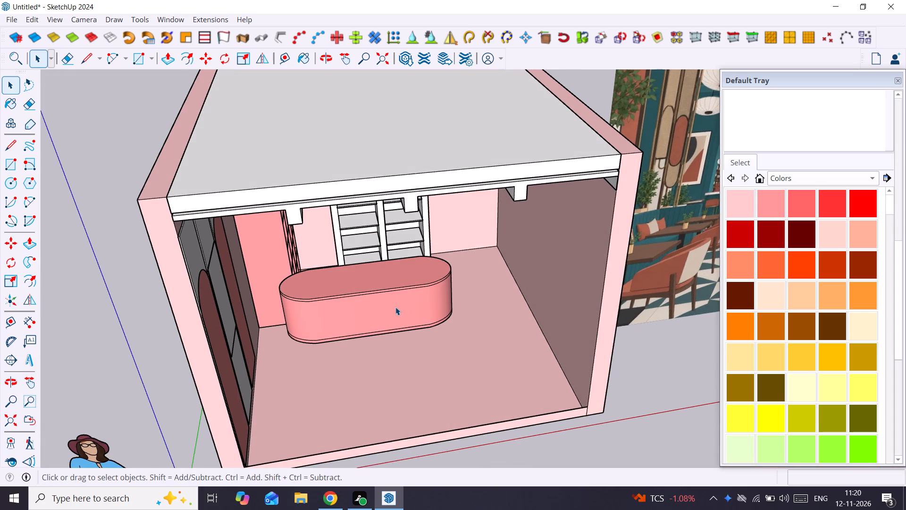
{"action": "scroll", "coordinate": [393, 307], "scroll_direction": "down", "scroll_amount": 4}
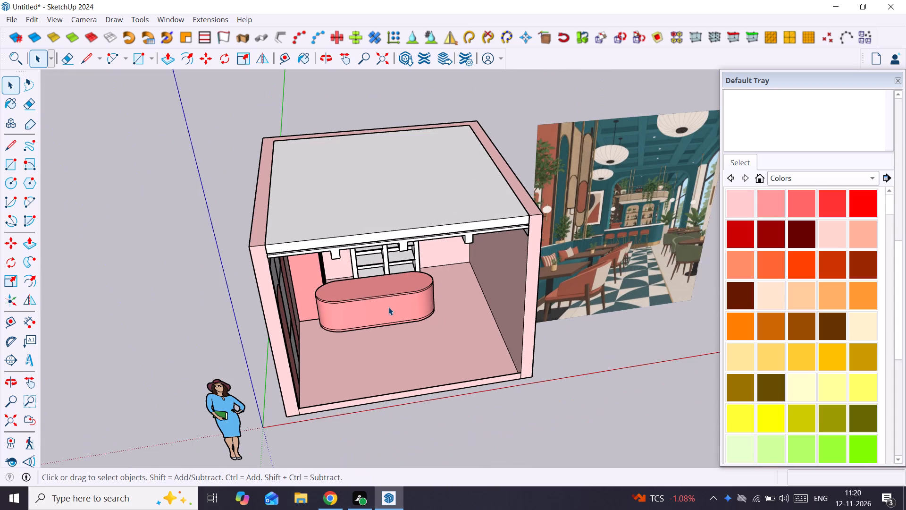
{"action": "middle_click_drag", "start_coordinate": [389, 309], "coordinate": [403, 361], "text": "shift"}
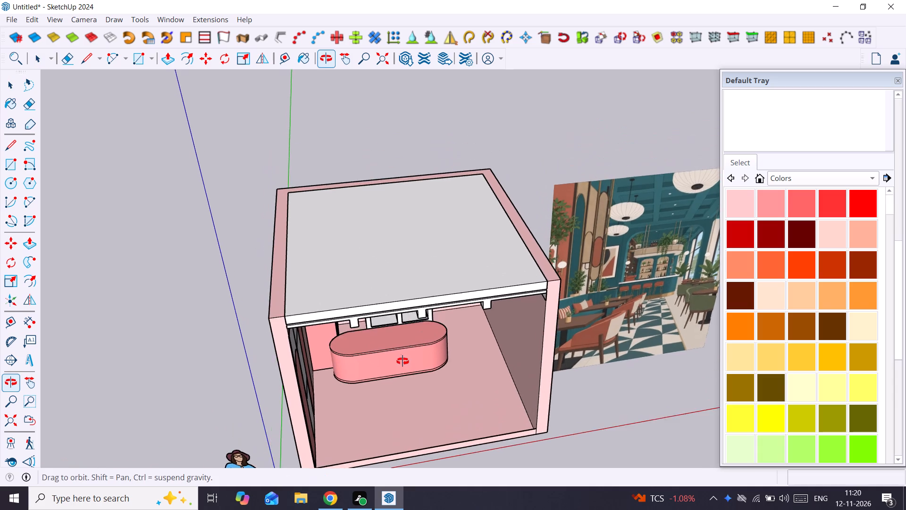
{"action": "middle_click_drag", "start_coordinate": [403, 361], "coordinate": [363, 245], "text": "shift"}
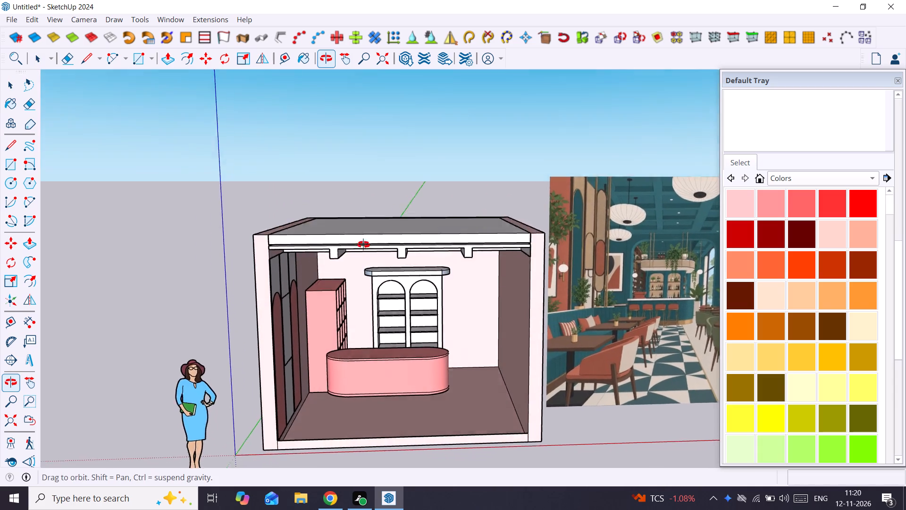
{"action": "middle_click_drag", "start_coordinate": [363, 245], "coordinate": [363, 221], "text": "shift"}
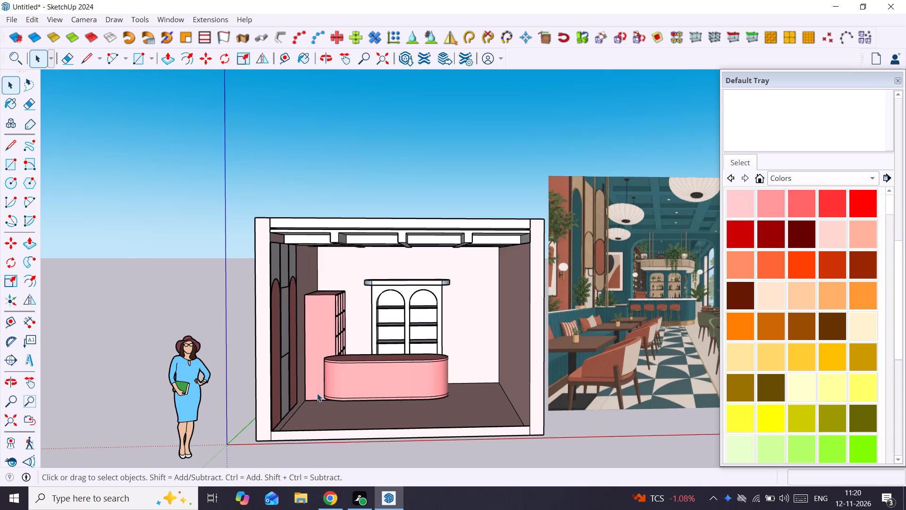
{"action": "scroll", "coordinate": [316, 377], "scroll_direction": "up", "scroll_amount": 2}
{"action": "middle_click_drag", "start_coordinate": [314, 378], "coordinate": [313, 390]}
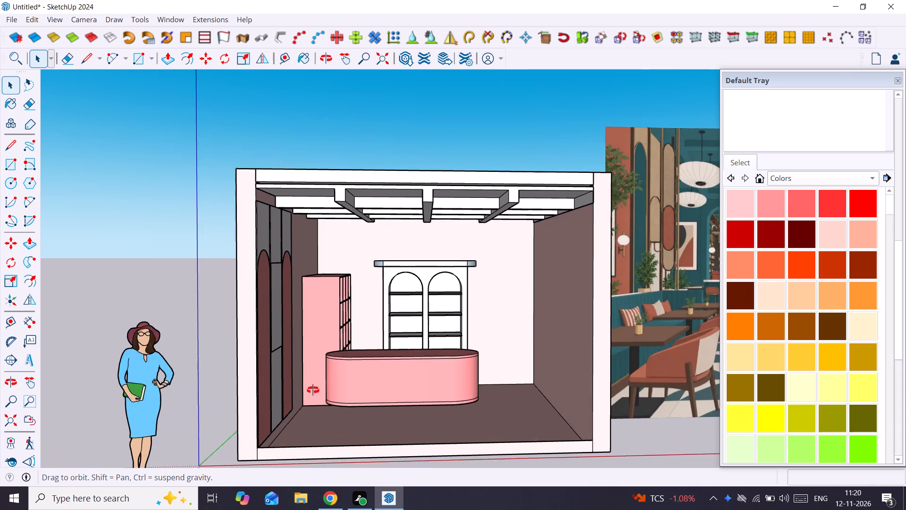
Move the rounded bar counter sideways across the floor, clear of the front of the tall pink shelving unit.
{"action": "middle_click_drag", "start_coordinate": [313, 390], "coordinate": [317, 462]}
{"action": "scroll", "coordinate": [317, 405], "scroll_direction": "up", "scroll_amount": 6}
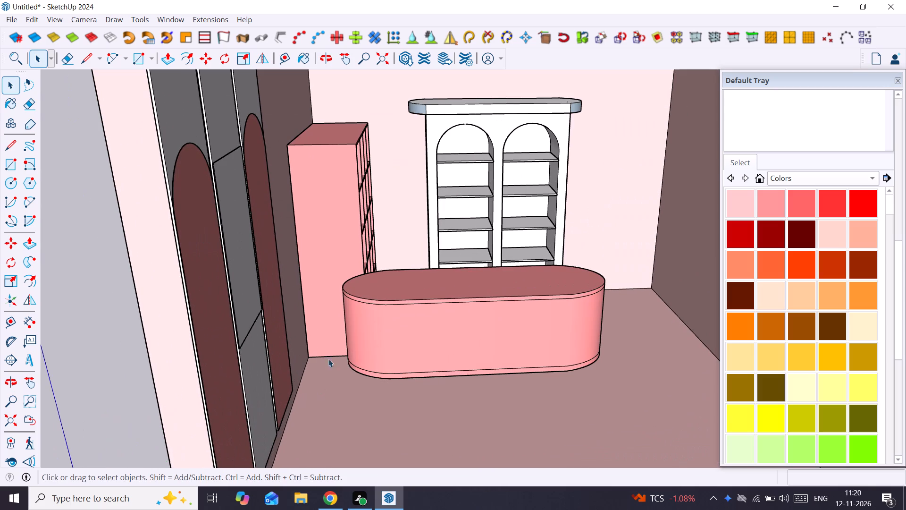
{"action": "left_click", "coordinate": [359, 323]}
{"action": "key", "text": "m"}
{"action": "left_click", "coordinate": [359, 323]}
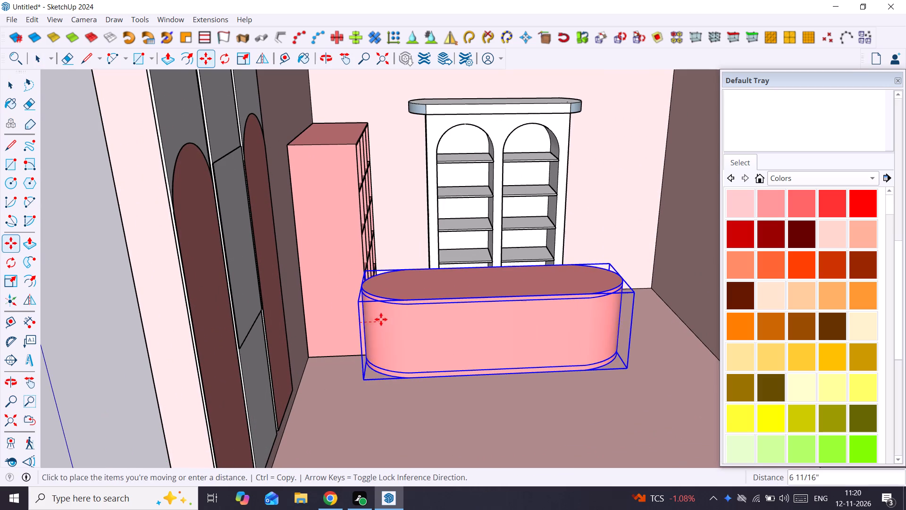
{"action": "left_click", "coordinate": [394, 319]}
{"action": "key", "text": "space"}
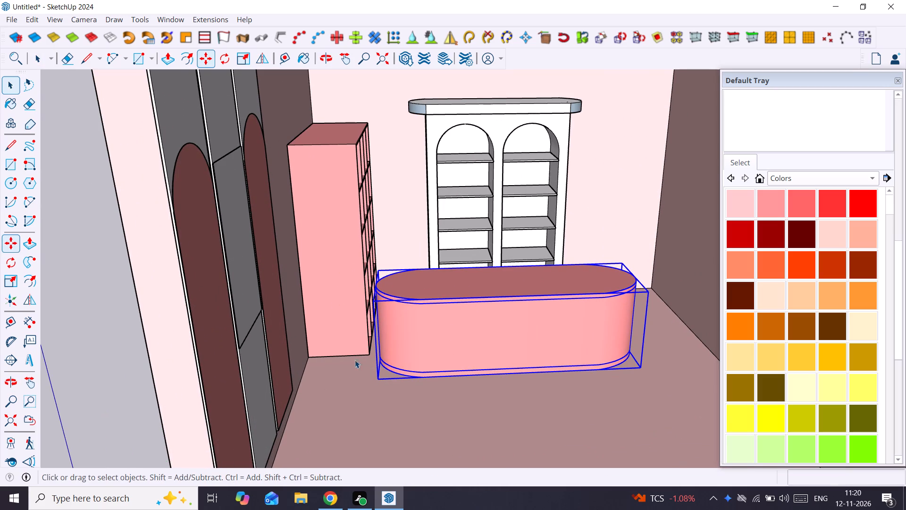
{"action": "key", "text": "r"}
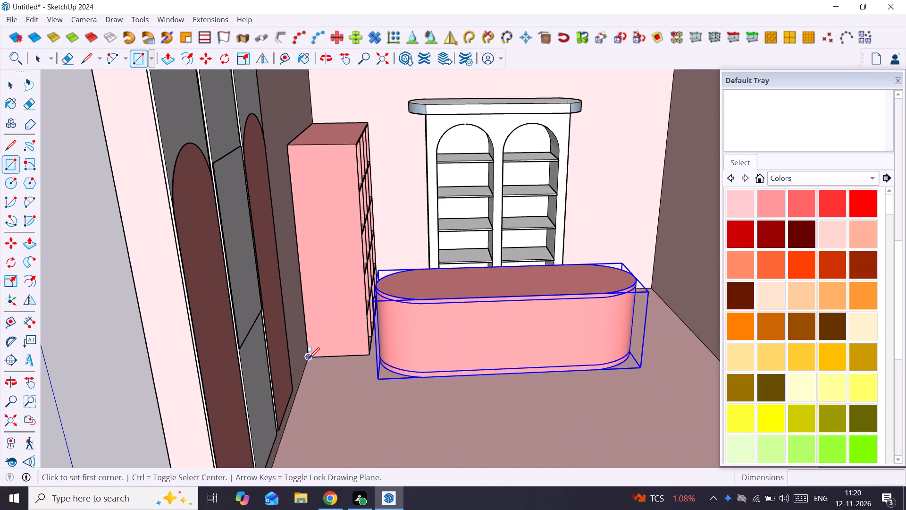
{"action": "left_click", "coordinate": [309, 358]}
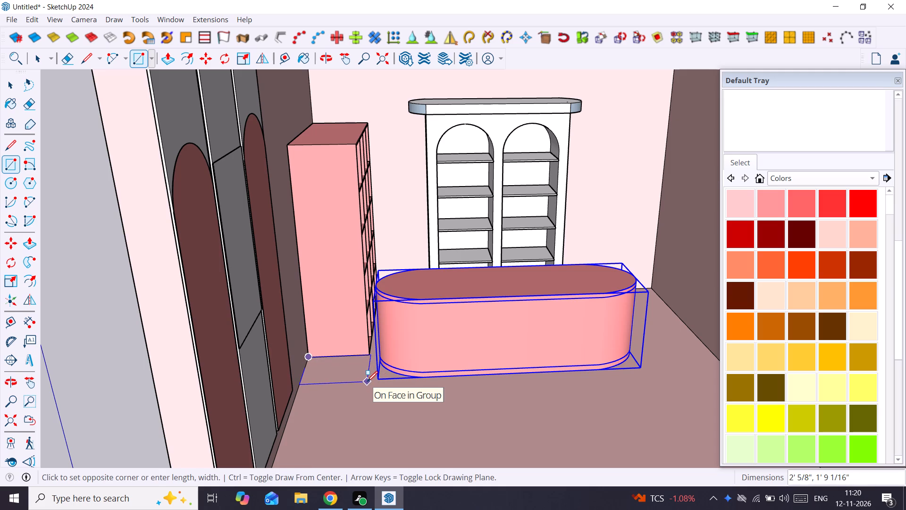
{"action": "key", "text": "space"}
Examine the café room's counter and shelving corner from several angles and compare it with the reference image.
{"action": "scroll", "coordinate": [367, 381], "scroll_direction": "down", "scroll_amount": 13}
{"action": "middle_click_drag", "start_coordinate": [368, 382], "coordinate": [398, 459], "text": "shift"}
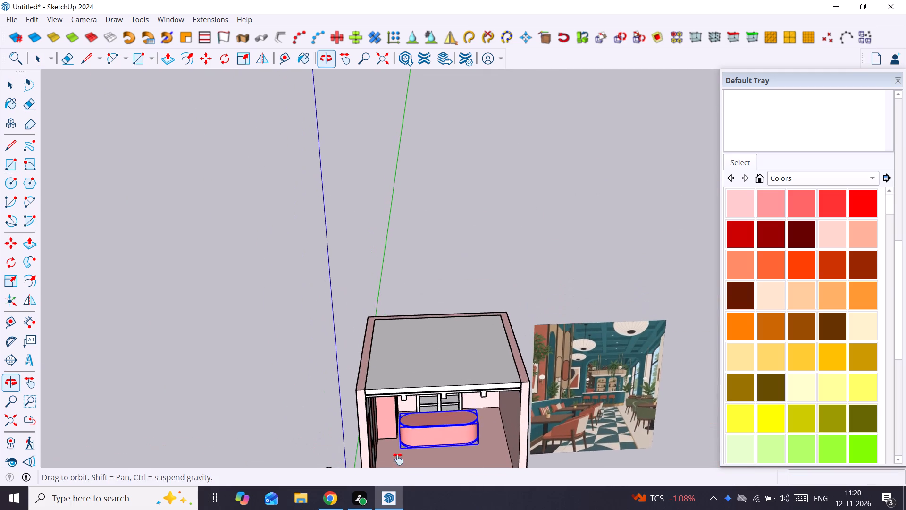
{"action": "middle_click_drag", "start_coordinate": [398, 459], "coordinate": [397, 460], "text": "shift"}
{"action": "scroll", "coordinate": [360, 434], "scroll_direction": "up", "scroll_amount": 11}
{"action": "middle_click_drag", "start_coordinate": [385, 432], "coordinate": [396, 290], "text": "shift"}
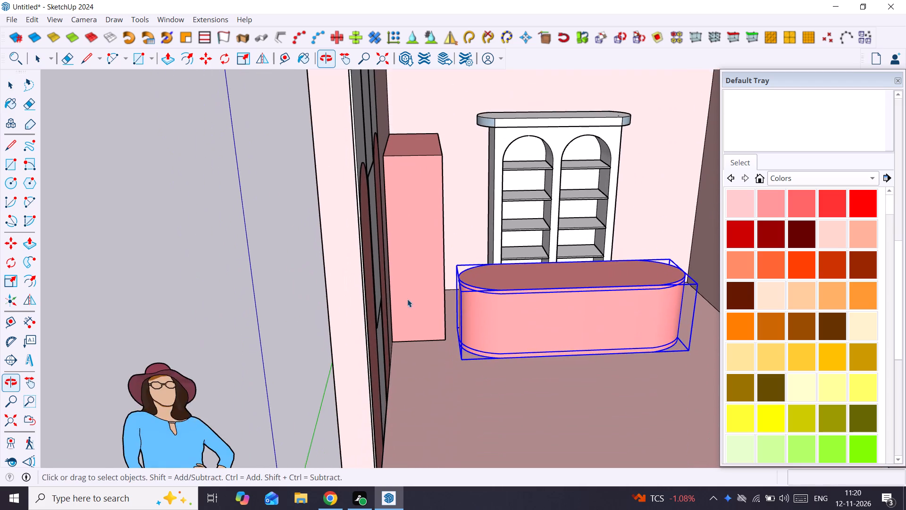
{"action": "scroll", "coordinate": [411, 312], "scroll_direction": "up", "scroll_amount": 7}
{"action": "middle_click_drag", "start_coordinate": [405, 376], "coordinate": [370, 388]}
{"action": "scroll", "coordinate": [370, 388], "scroll_direction": "down", "scroll_amount": 9}
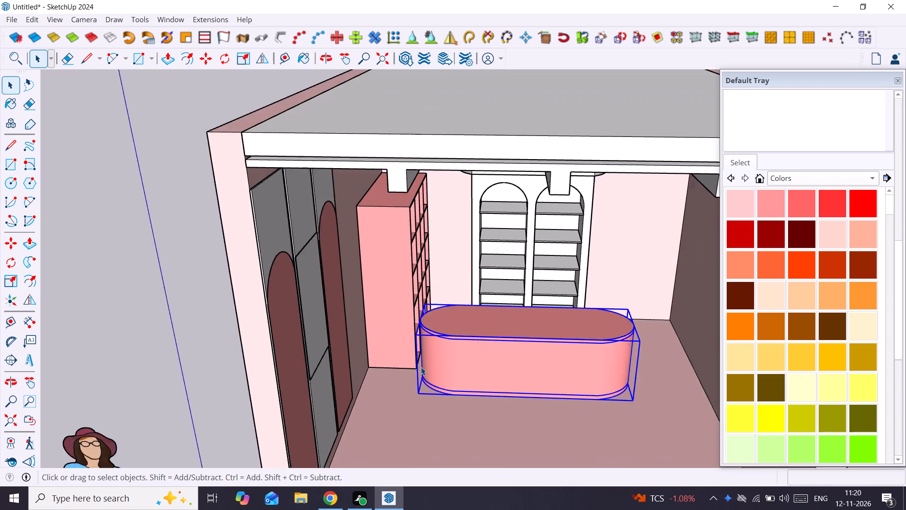
{"action": "scroll", "coordinate": [542, 343], "scroll_direction": "down", "scroll_amount": 9}
{"action": "middle_click_drag", "start_coordinate": [559, 341], "coordinate": [441, 338], "text": "shift"}
{"action": "scroll", "coordinate": [592, 322], "scroll_direction": "up", "scroll_amount": 6}
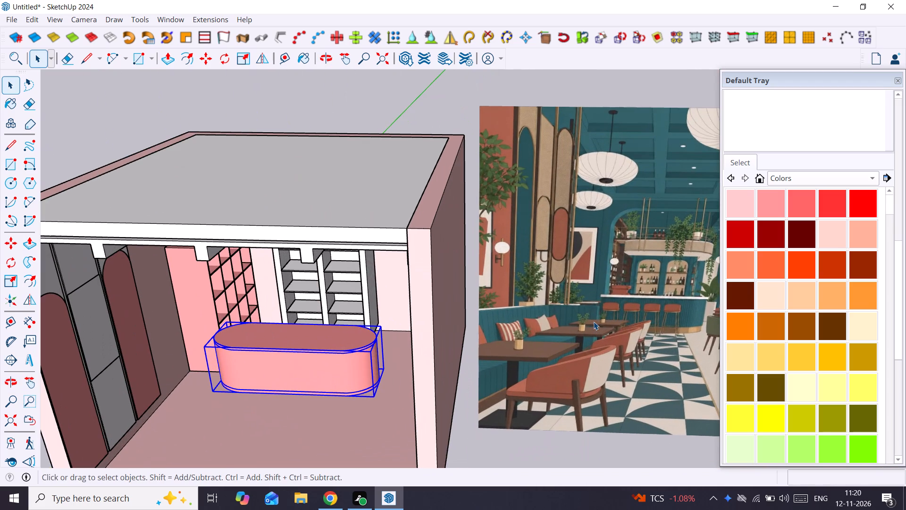
{"action": "scroll", "coordinate": [327, 346], "scroll_direction": "down", "scroll_amount": 3}
{"action": "middle_click_drag", "start_coordinate": [331, 346], "coordinate": [474, 341]}
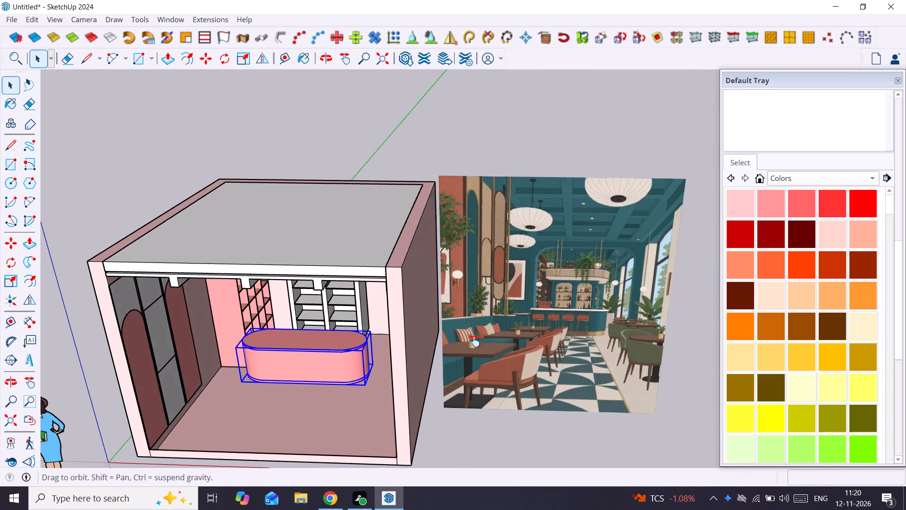
{"action": "middle_click_drag", "start_coordinate": [474, 341], "coordinate": [567, 362]}
Place floor guides 9" in front of the tall shelving unit's base edge and in line with its outer corner.
{"action": "scroll", "coordinate": [463, 385], "scroll_direction": "up", "scroll_amount": 16}
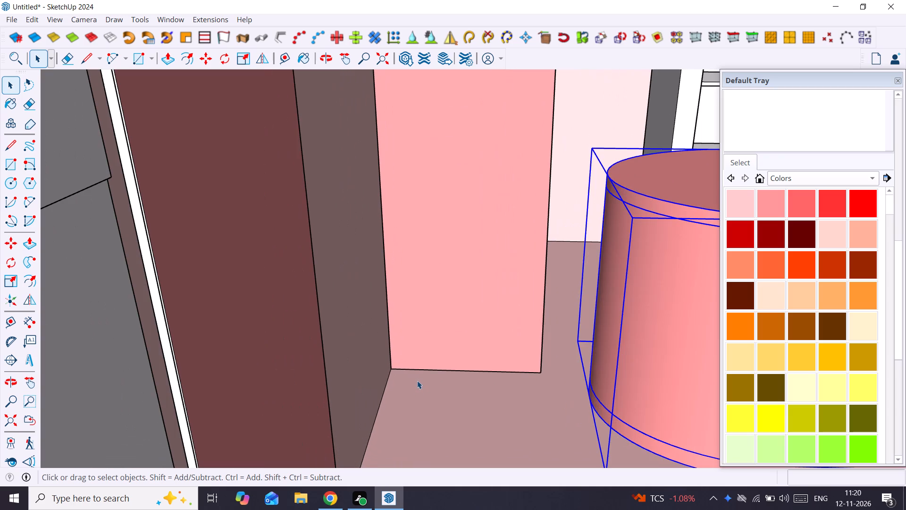
{"action": "key", "text": "t"}
{"action": "left_click", "coordinate": [441, 368]}
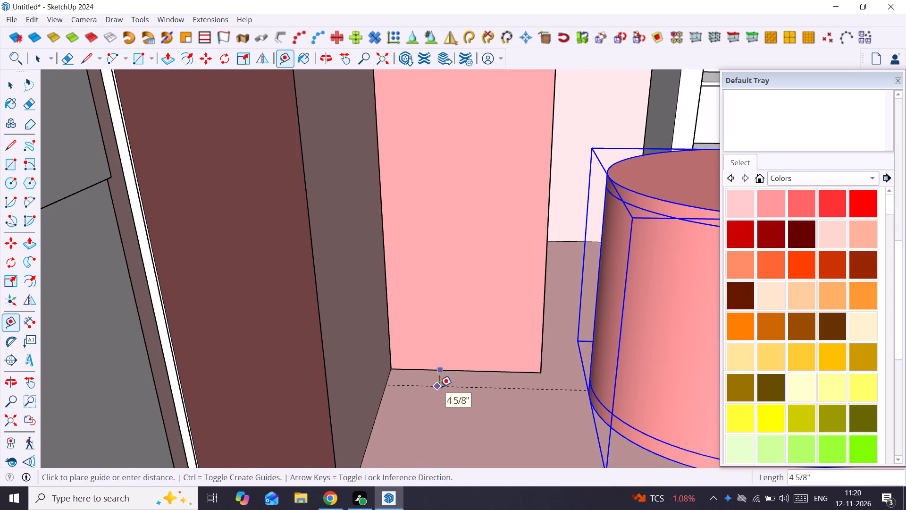
{"action": "type", "text": "9\""}
{"action": "key", "text": "Return"}
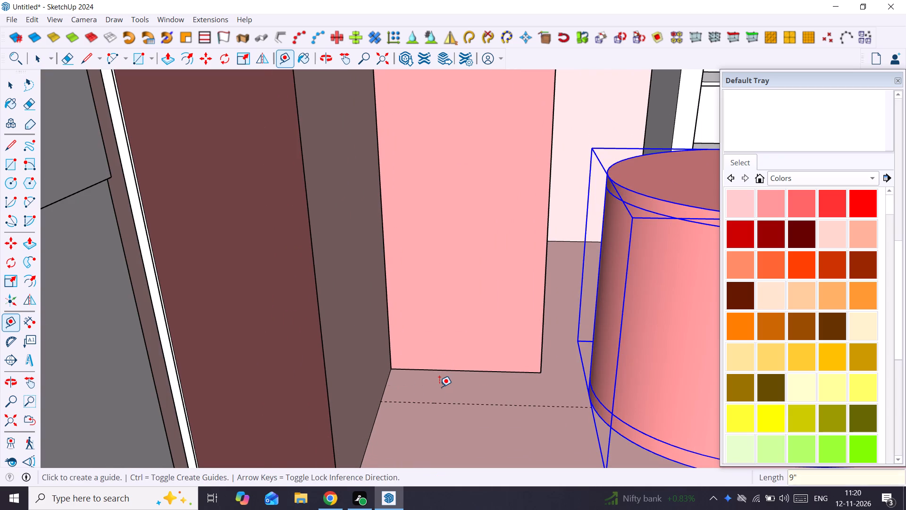
{"action": "key", "text": "space"}
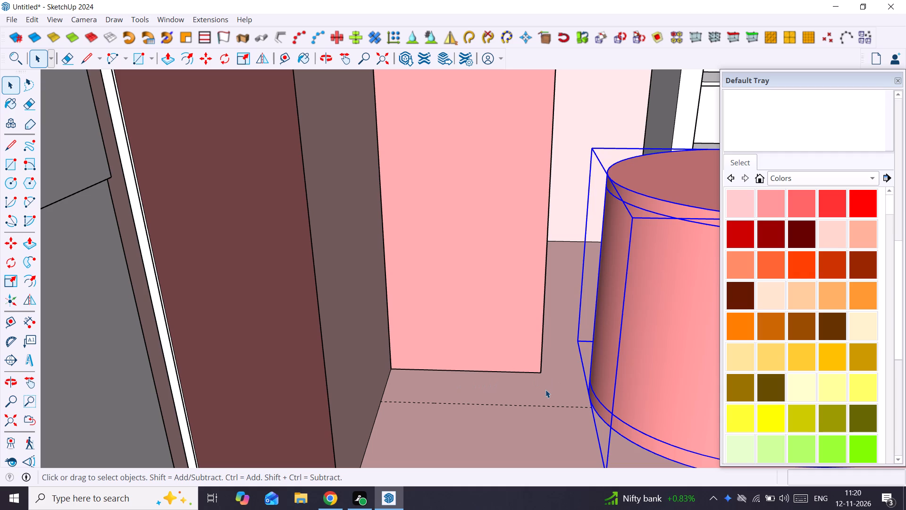
{"action": "key", "text": "t"}
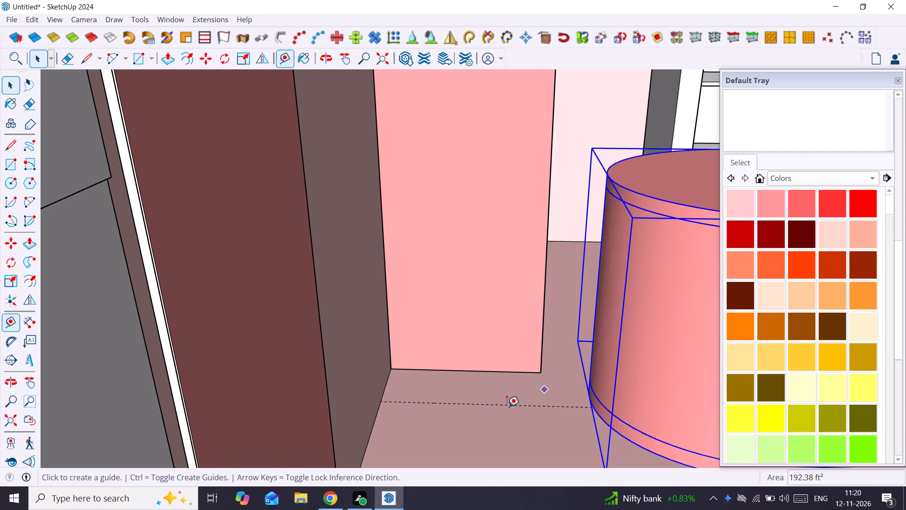
{"action": "left_click", "coordinate": [387, 385]}
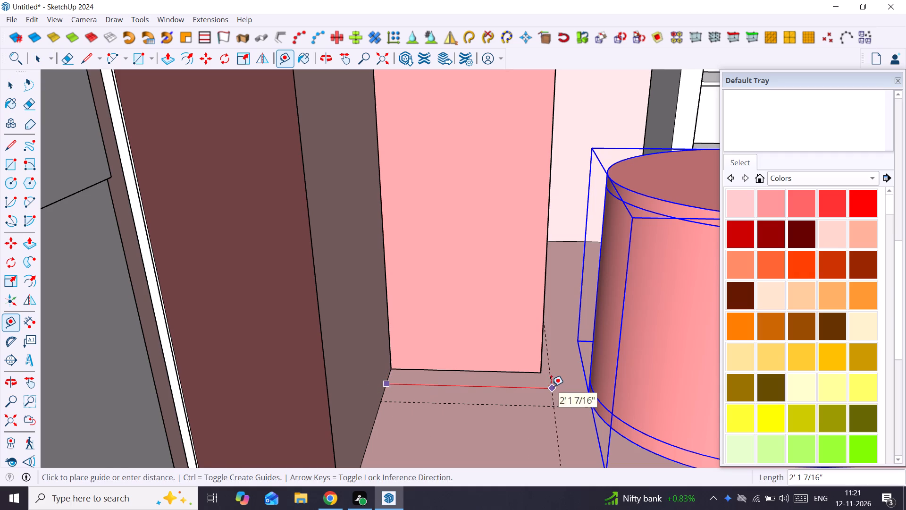
{"action": "left_click", "coordinate": [539, 374]}
{"action": "key", "text": "space"}
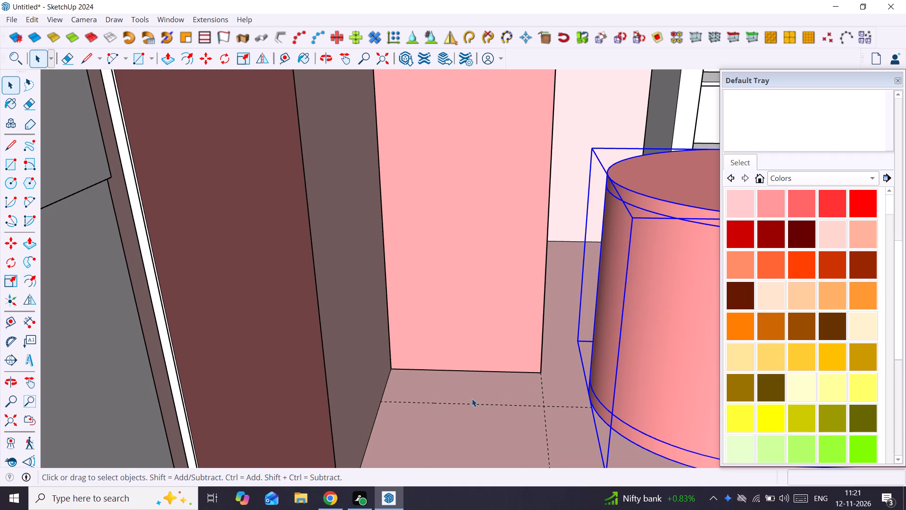
Draw a rectangle on the floor from the shelving unit's wall-side corner to the guide intersection, group it, and open the group for editing.
{"action": "key", "text": "r"}
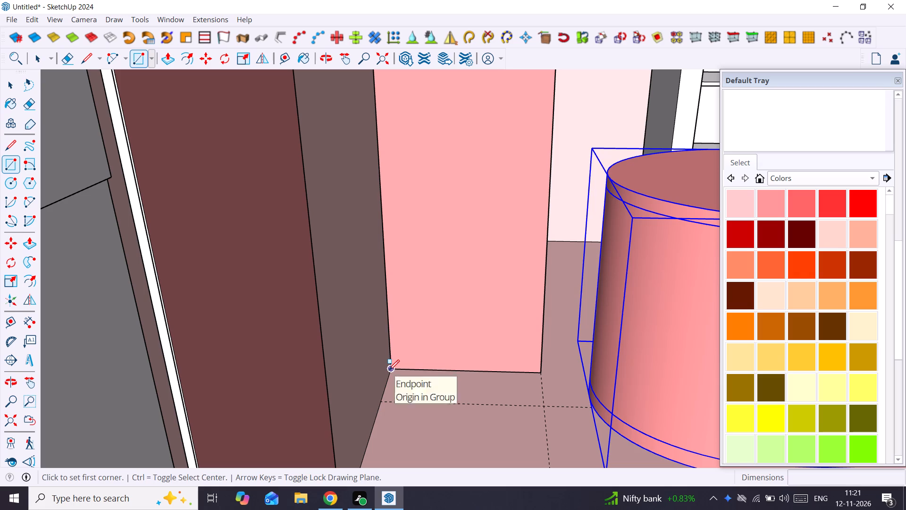
{"action": "left_click", "coordinate": [389, 370]}
{"action": "left_click", "coordinate": [547, 405]}
{"action": "key", "text": "space"}
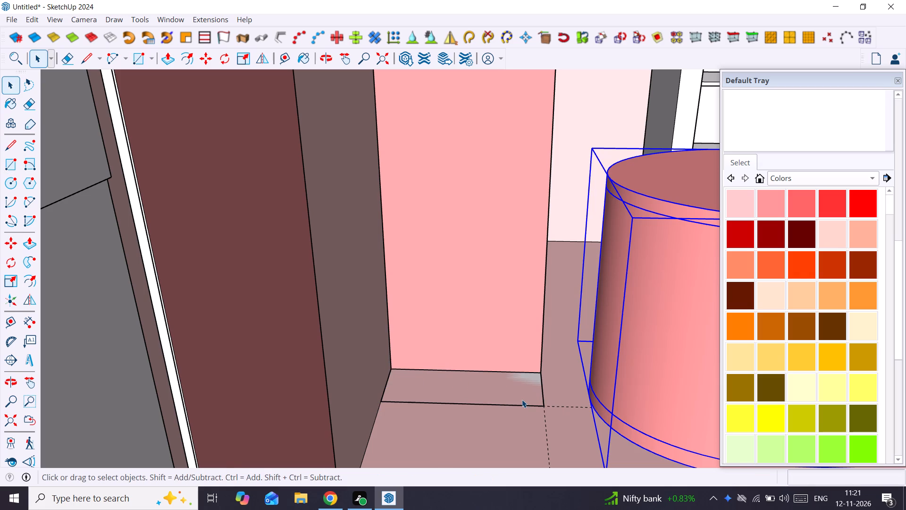
{"action": "triple_click", "coordinate": [522, 399]}
{"action": "right_click", "coordinate": [522, 399]}
{"action": "left_click", "coordinate": [575, 270]}
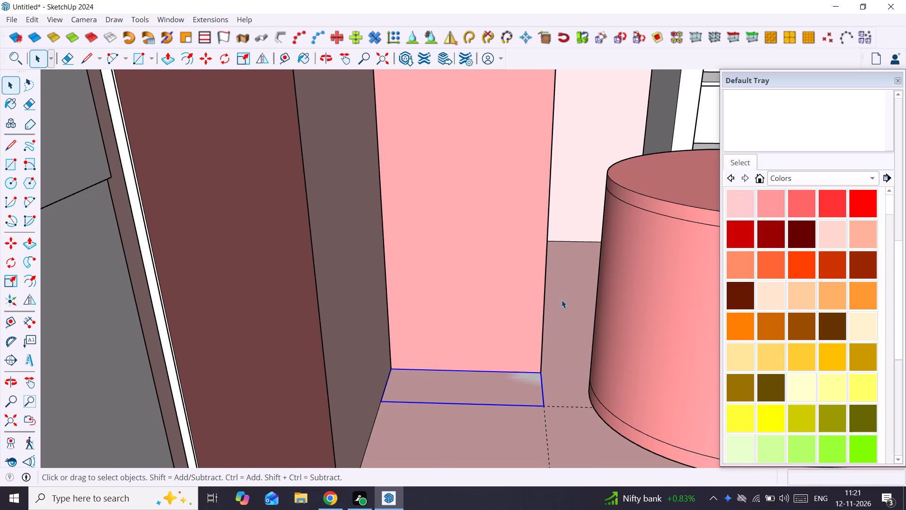
{"action": "double_click", "coordinate": [514, 382]}
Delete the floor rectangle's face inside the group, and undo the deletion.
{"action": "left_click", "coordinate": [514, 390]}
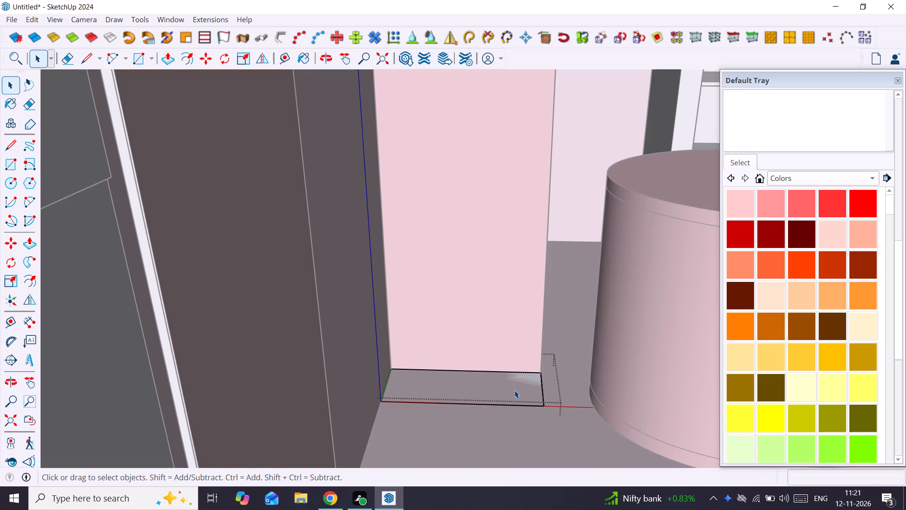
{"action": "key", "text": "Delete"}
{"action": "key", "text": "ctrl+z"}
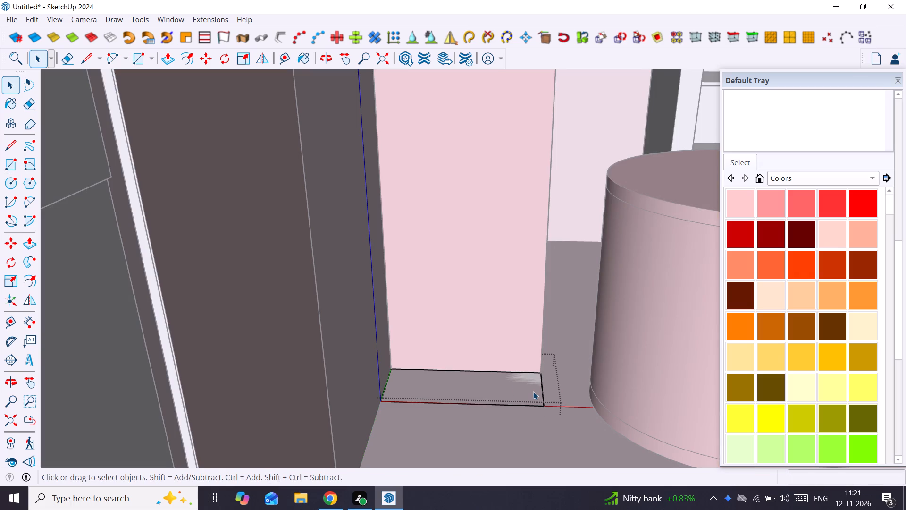
Extrude the floor rectangle upward about 9' 5" to form a column in front of the tall shelving unit.
{"action": "left_click", "coordinate": [533, 391]}
{"action": "key", "text": "p"}
{"action": "left_click", "coordinate": [533, 391]}
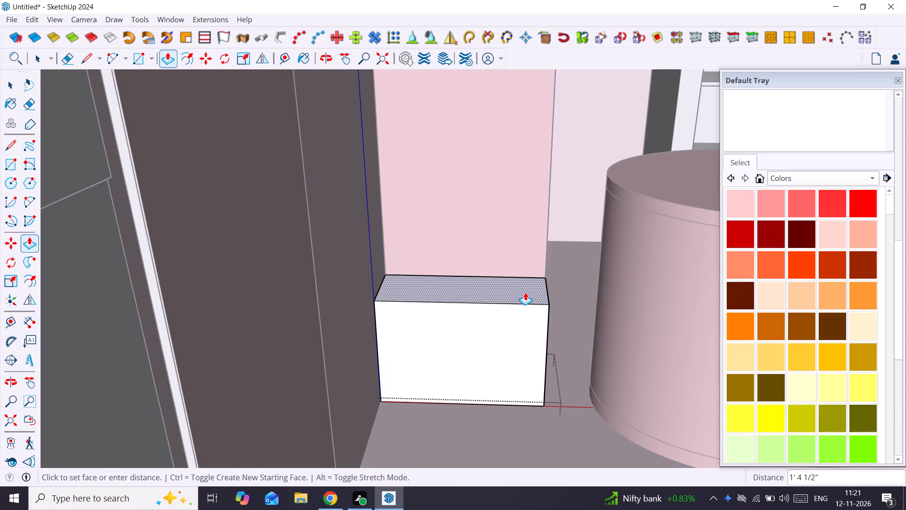
{"action": "scroll", "coordinate": [525, 292], "scroll_direction": "down", "scroll_amount": 10}
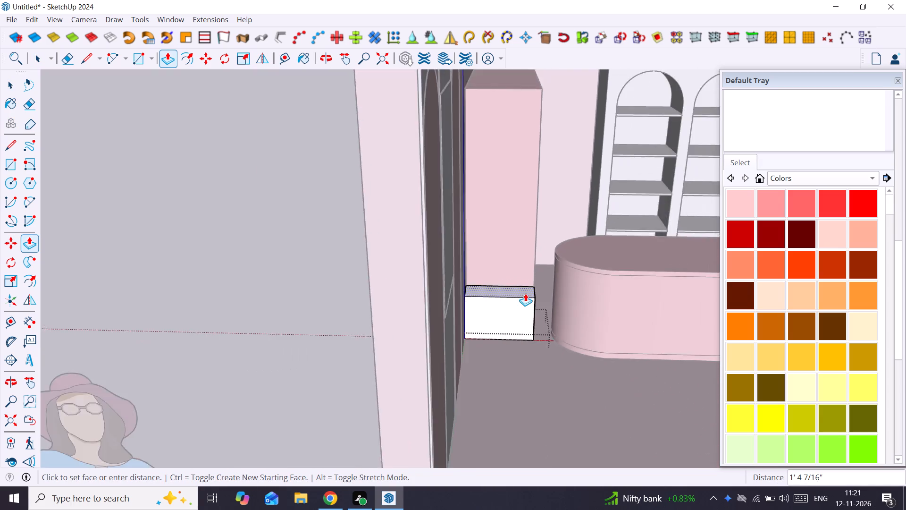
{"action": "scroll", "coordinate": [525, 293], "scroll_direction": "down", "scroll_amount": 8}
{"action": "middle_click_drag", "start_coordinate": [525, 293], "coordinate": [503, 171], "text": "shift"}
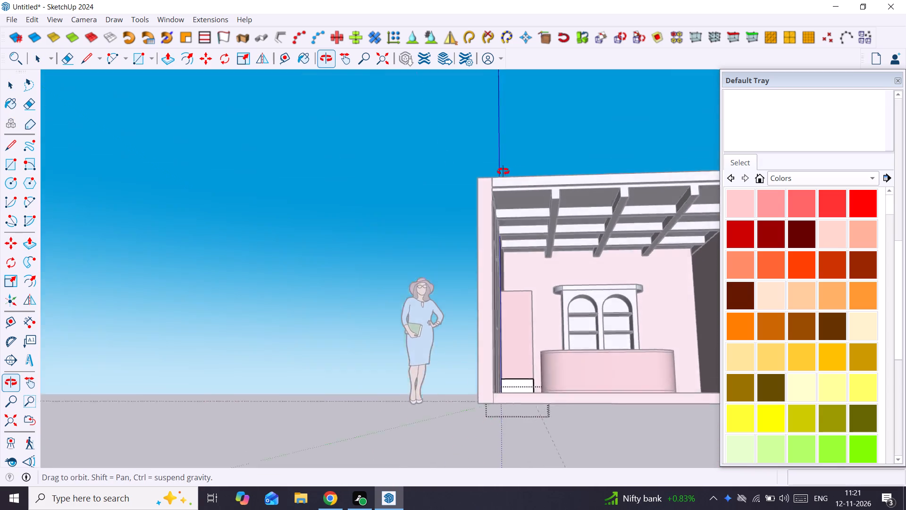
{"action": "middle_click_drag", "start_coordinate": [503, 171], "coordinate": [500, 165], "text": "shift"}
{"action": "scroll", "coordinate": [520, 242], "scroll_direction": "up", "scroll_amount": 6}
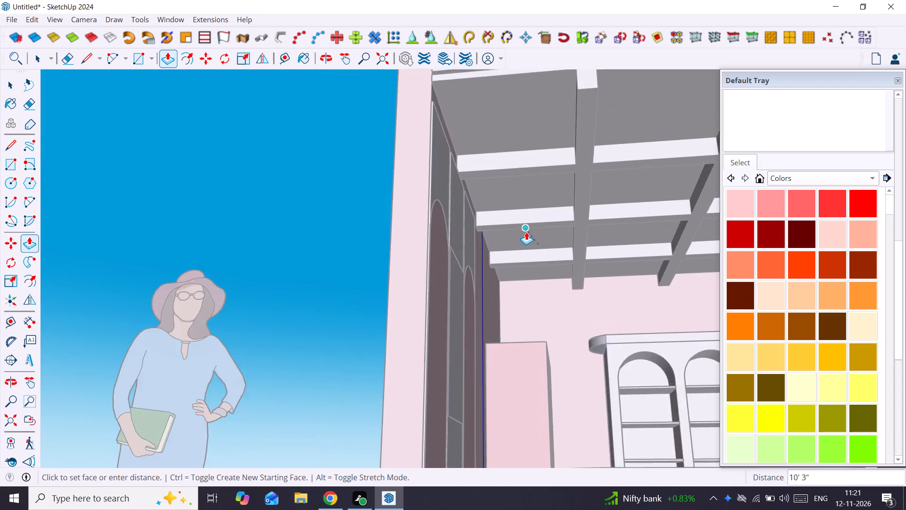
{"action": "scroll", "coordinate": [526, 232], "scroll_direction": "up", "scroll_amount": 4}
{"action": "middle_click_drag", "start_coordinate": [526, 232], "coordinate": [394, 247]}
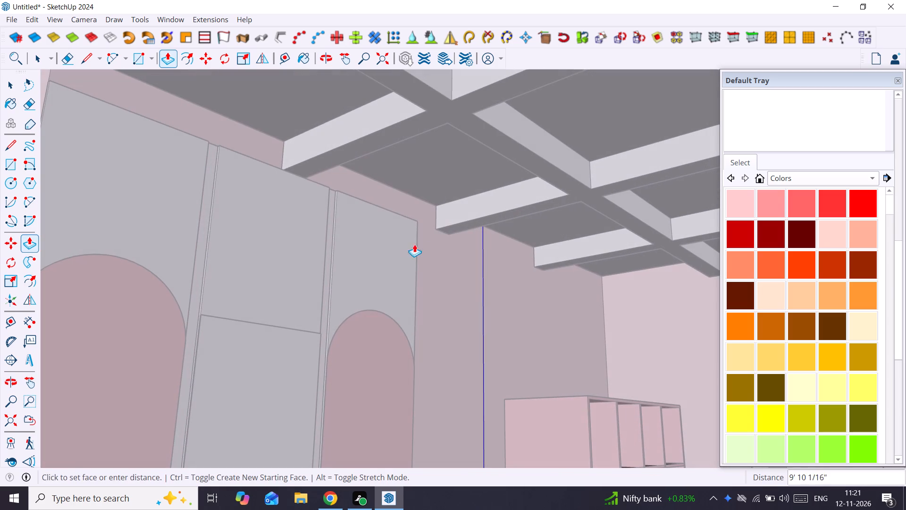
{"action": "scroll", "coordinate": [513, 276], "scroll_direction": "down", "scroll_amount": 2}
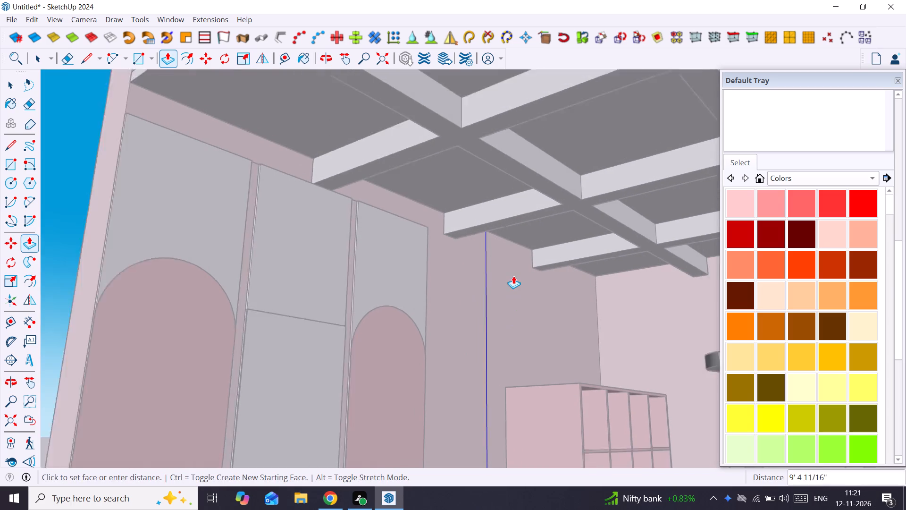
{"action": "scroll", "coordinate": [513, 276], "scroll_direction": "down", "scroll_amount": 7}
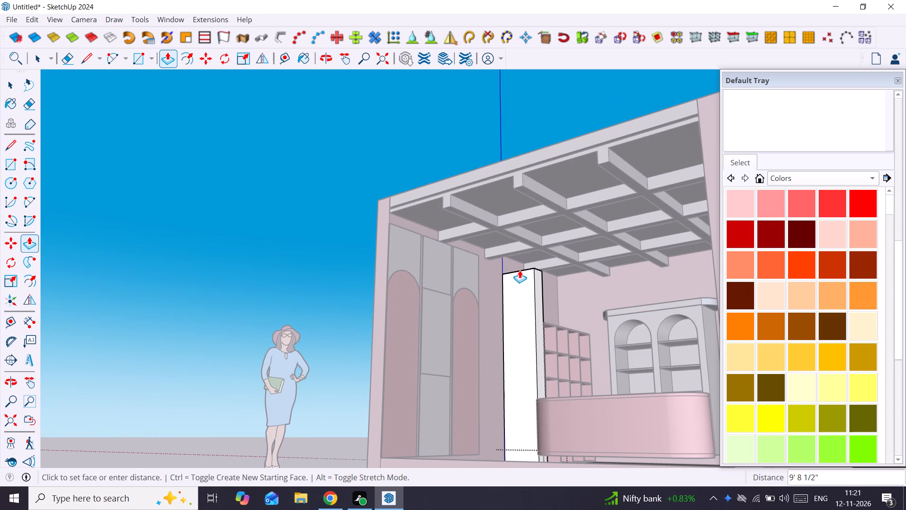
{"action": "left_click", "coordinate": [519, 277]}
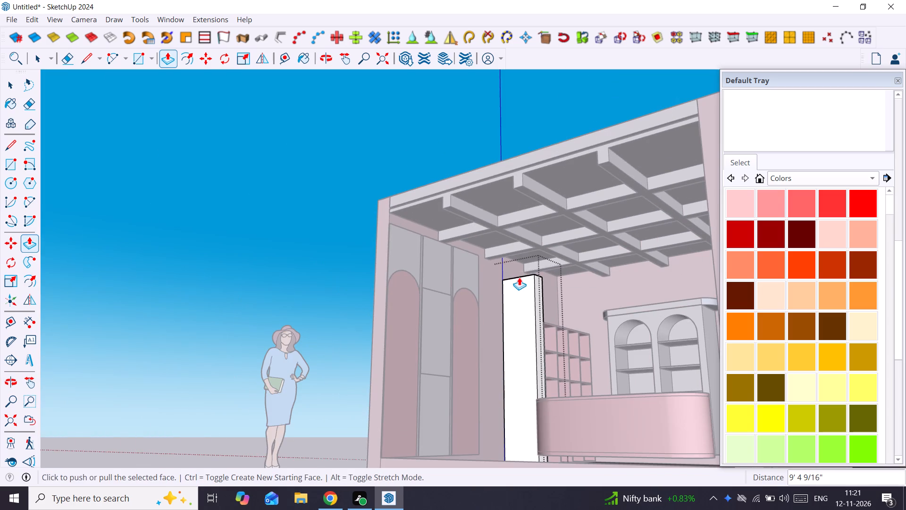
Raise the column's top face by about 10 7/16" to meet the underside of the ceiling beams.
{"action": "scroll", "coordinate": [512, 272], "scroll_direction": "up", "scroll_amount": 12}
{"action": "middle_click_drag", "start_coordinate": [529, 286], "coordinate": [619, 353]}
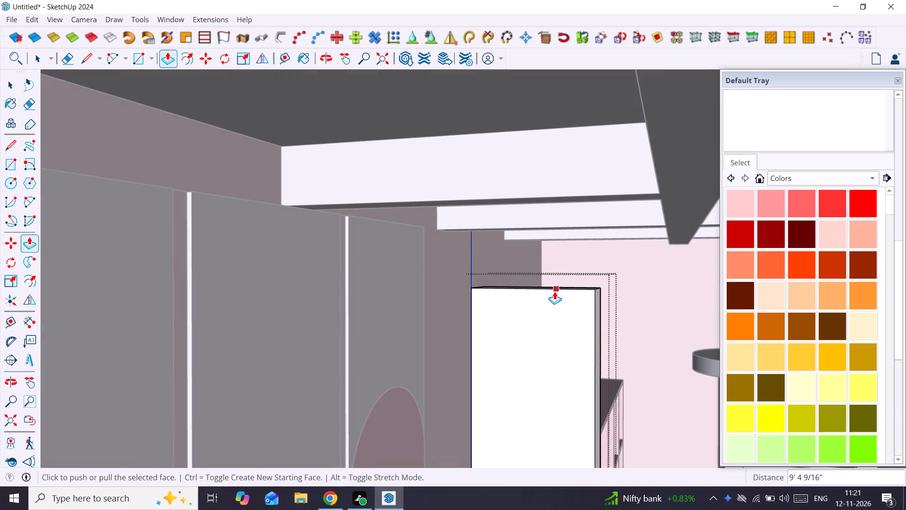
{"action": "left_click", "coordinate": [551, 286]}
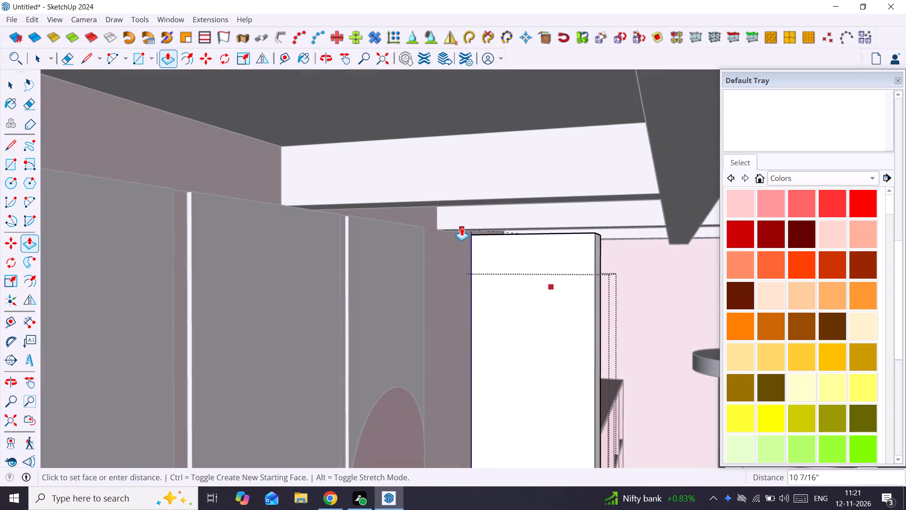
{"action": "left_click", "coordinate": [461, 228]}
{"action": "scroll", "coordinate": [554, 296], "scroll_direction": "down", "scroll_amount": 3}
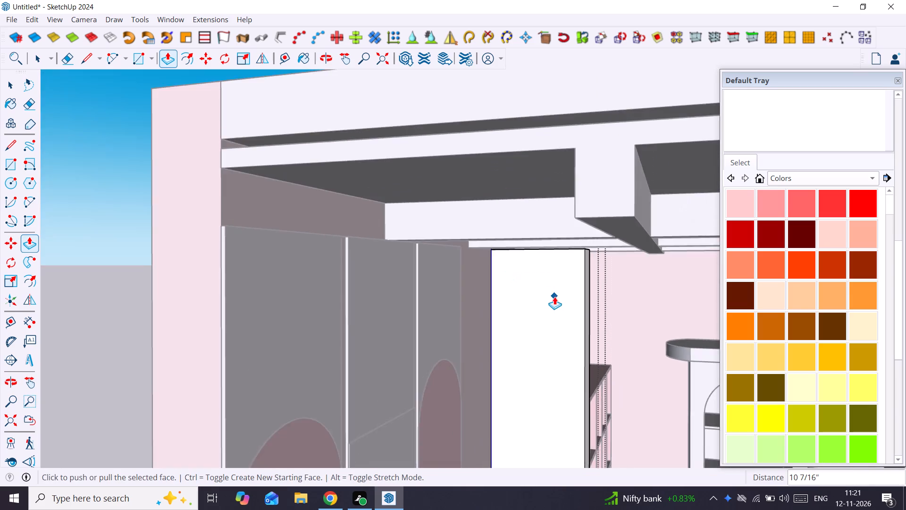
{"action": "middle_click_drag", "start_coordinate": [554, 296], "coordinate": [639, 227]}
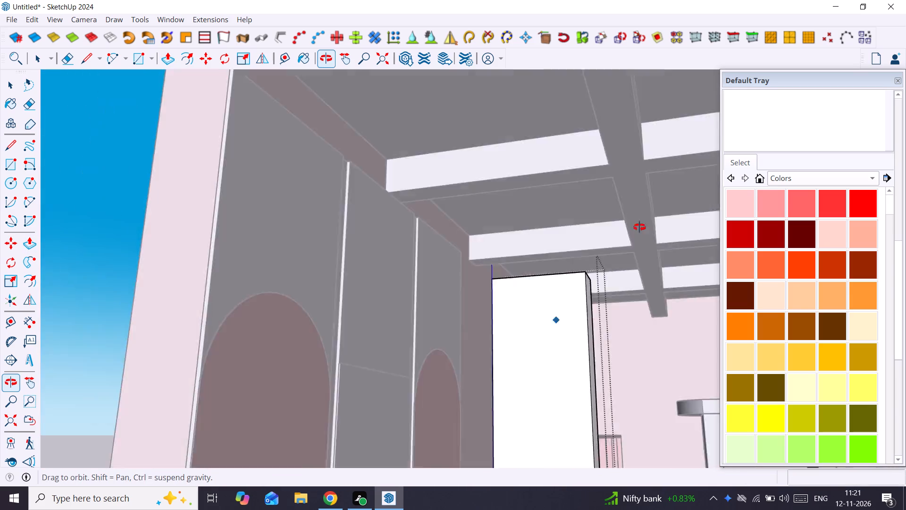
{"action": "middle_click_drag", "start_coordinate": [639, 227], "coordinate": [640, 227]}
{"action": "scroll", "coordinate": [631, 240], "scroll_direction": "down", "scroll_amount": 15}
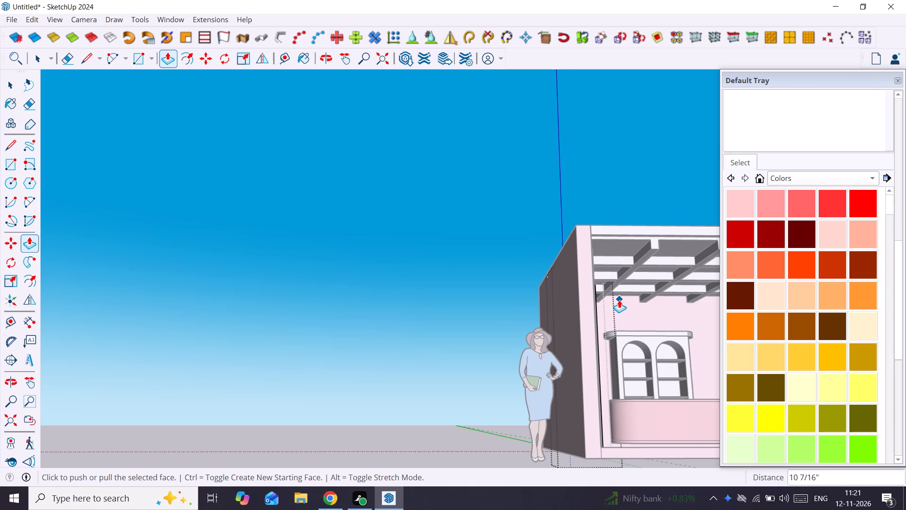
Undo the last raise of the column's top face.
{"action": "scroll", "coordinate": [619, 300], "scroll_direction": "up", "scroll_amount": 3}
{"action": "middle_click_drag", "start_coordinate": [593, 301], "coordinate": [499, 314]}
{"action": "key", "text": "ctrl+z"}
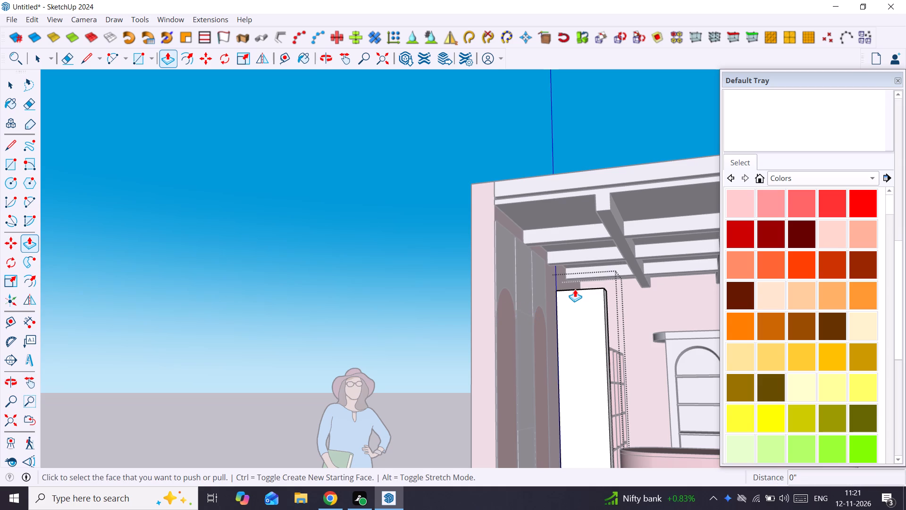
Raise the column's top face about 10 7/16" again, up to the edge of the ceiling beam.
{"action": "scroll", "coordinate": [575, 289], "scroll_direction": "up", "scroll_amount": 9}
{"action": "middle_click_drag", "start_coordinate": [594, 285], "coordinate": [511, 333]}
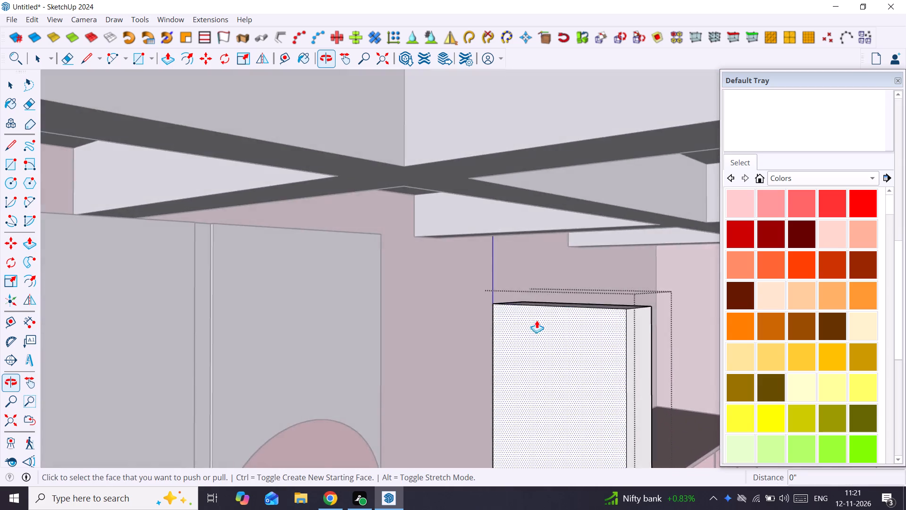
{"action": "scroll", "coordinate": [572, 305], "scroll_direction": "up", "scroll_amount": 5}
{"action": "left_click", "coordinate": [573, 302]}
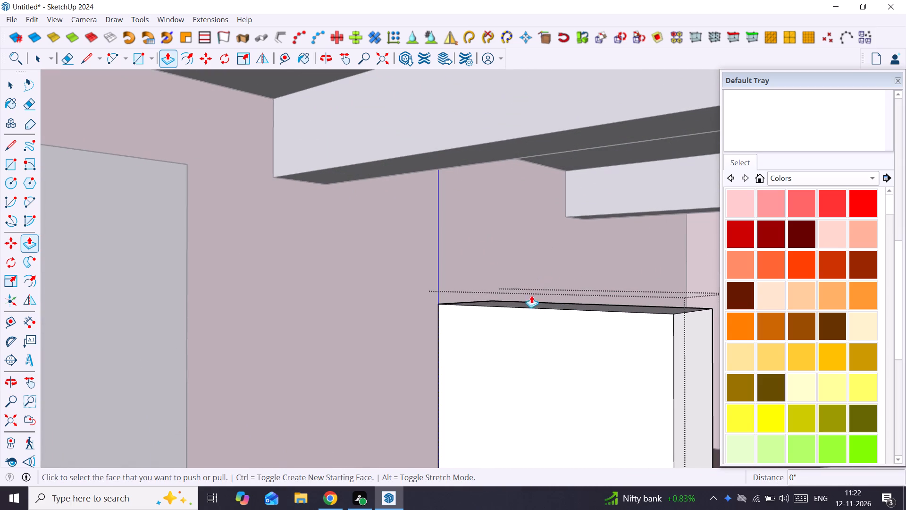
{"action": "left_click", "coordinate": [529, 299]}
{"action": "scroll", "coordinate": [507, 291], "scroll_direction": "down", "scroll_amount": 5}
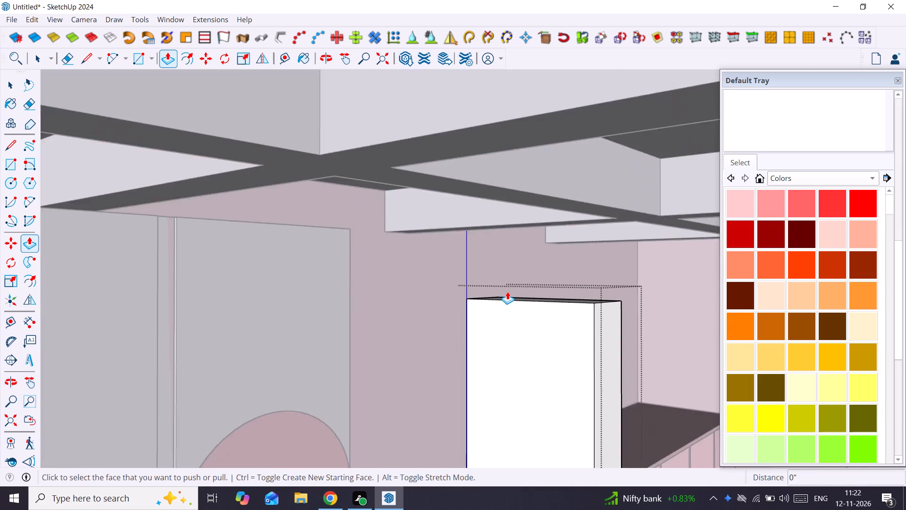
{"action": "scroll", "coordinate": [507, 291], "scroll_direction": "down", "scroll_amount": 4}
{"action": "middle_click_drag", "start_coordinate": [509, 290], "coordinate": [644, 214]}
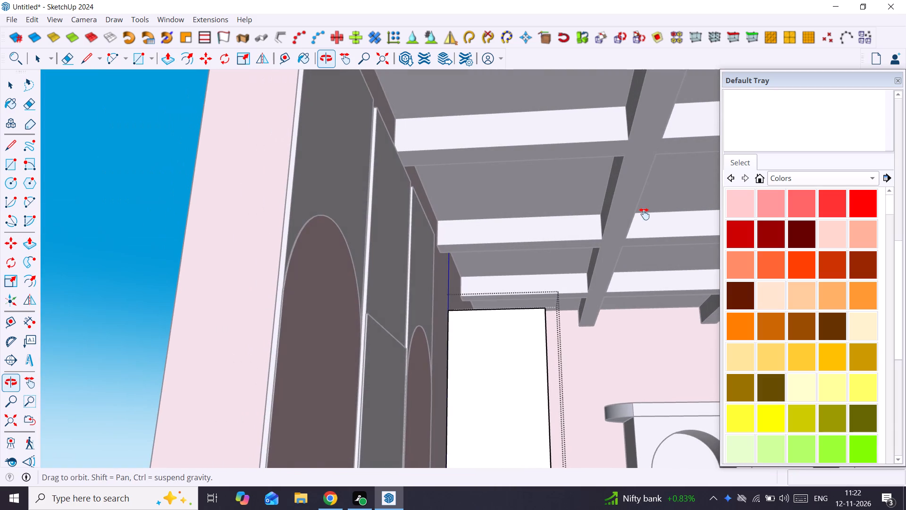
{"action": "middle_click_drag", "start_coordinate": [644, 214], "coordinate": [512, 229]}
{"action": "scroll", "coordinate": [415, 289], "scroll_direction": "up", "scroll_amount": 8}
{"action": "middle_click_drag", "start_coordinate": [411, 307], "coordinate": [362, 340]}
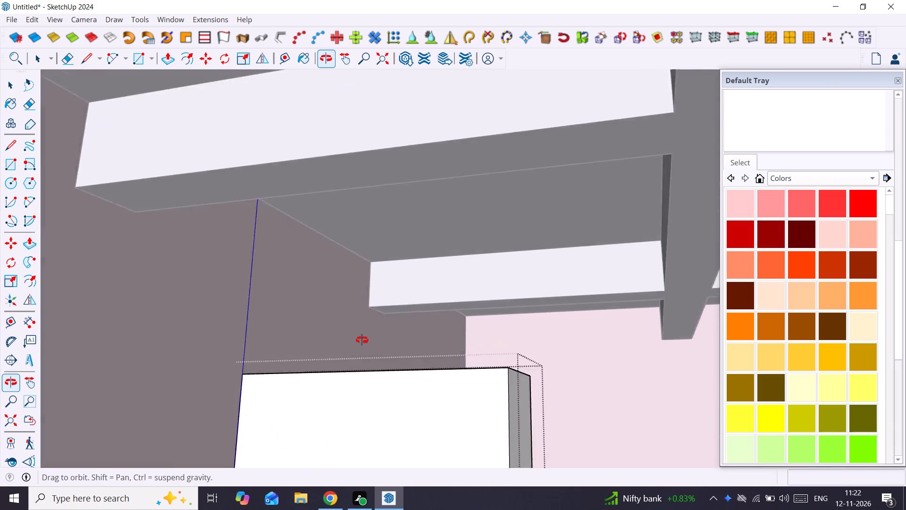
{"action": "middle_click_drag", "start_coordinate": [362, 340], "coordinate": [341, 354]}
{"action": "left_click", "coordinate": [335, 435]}
{"action": "scroll", "coordinate": [343, 373], "scroll_direction": "down", "scroll_amount": 3}
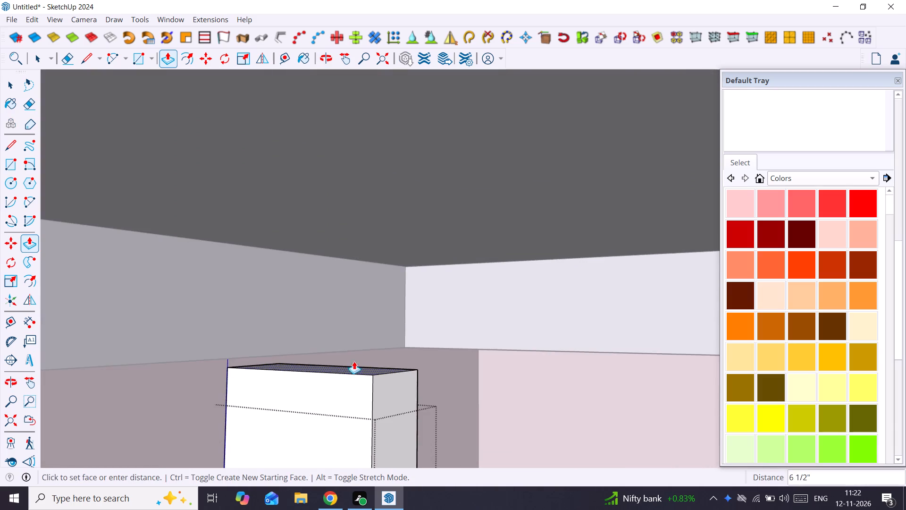
{"action": "middle_click_drag", "start_coordinate": [353, 363], "coordinate": [380, 325]}
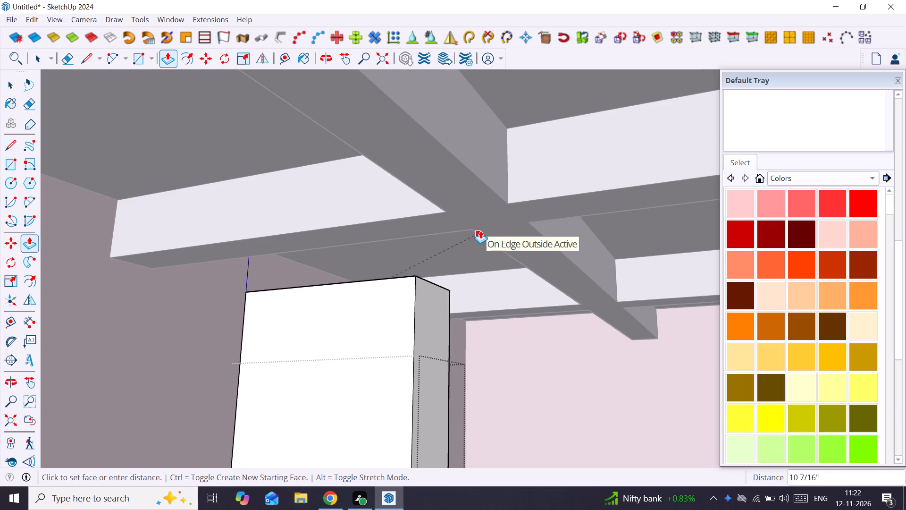
{"action": "left_click", "coordinate": [480, 230]}
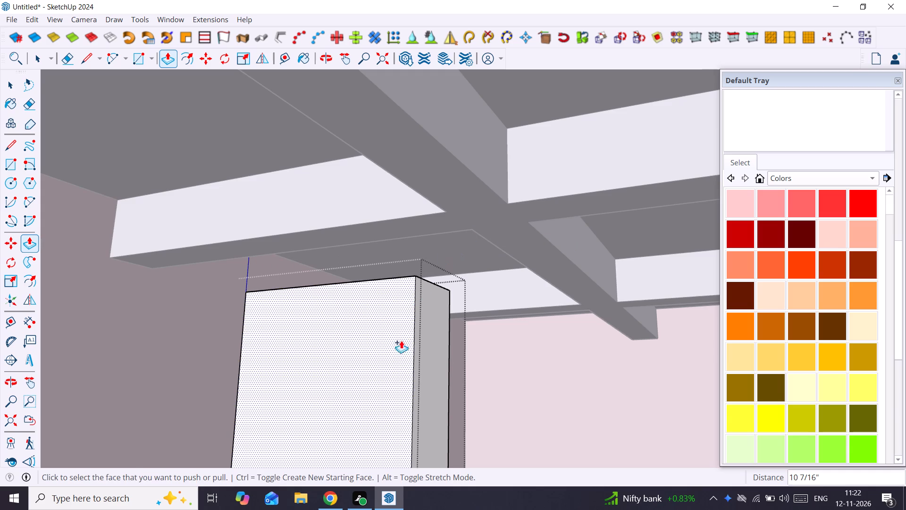
Extrude the column's top face 9" upward from a new starting face, adding a separate band at its top.
{"action": "left_click", "coordinate": [420, 274]}
{"action": "scroll", "coordinate": [406, 282], "scroll_direction": "up", "scroll_amount": 5}
{"action": "middle_click_drag", "start_coordinate": [408, 271], "coordinate": [401, 286]}
{"action": "scroll", "coordinate": [401, 286], "scroll_direction": "up", "scroll_amount": 4}
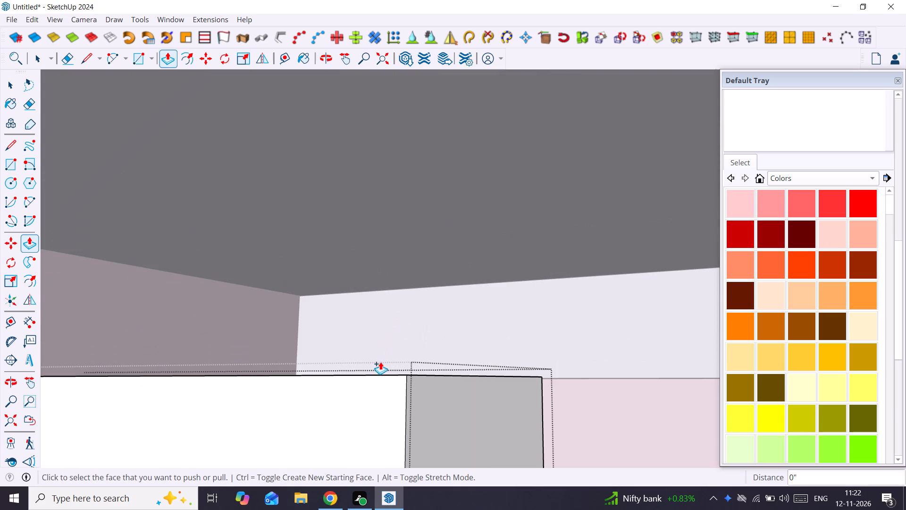
{"action": "left_click", "coordinate": [380, 365]}
{"action": "scroll", "coordinate": [396, 359], "scroll_direction": "up", "scroll_amount": 4}
{"action": "middle_click_drag", "start_coordinate": [397, 359], "coordinate": [397, 359]}
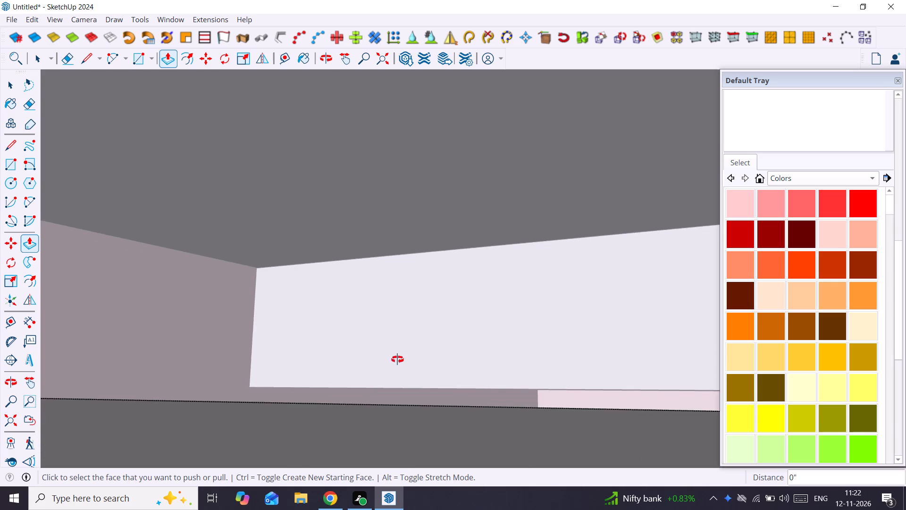
{"action": "middle_click_drag", "start_coordinate": [397, 359], "coordinate": [390, 365]}
{"action": "left_click", "coordinate": [368, 408]}
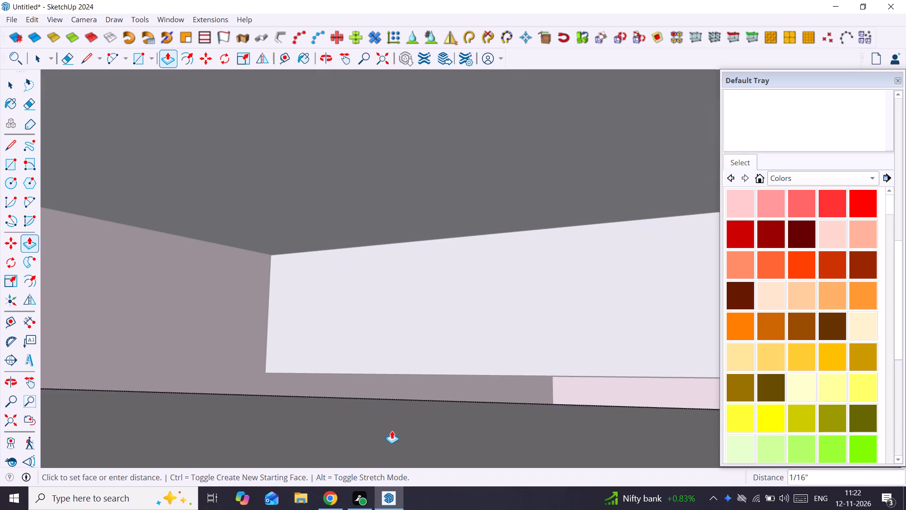
{"action": "scroll", "coordinate": [396, 444], "scroll_direction": "down", "scroll_amount": 13}
{"action": "middle_click_drag", "start_coordinate": [461, 350], "coordinate": [507, 286]}
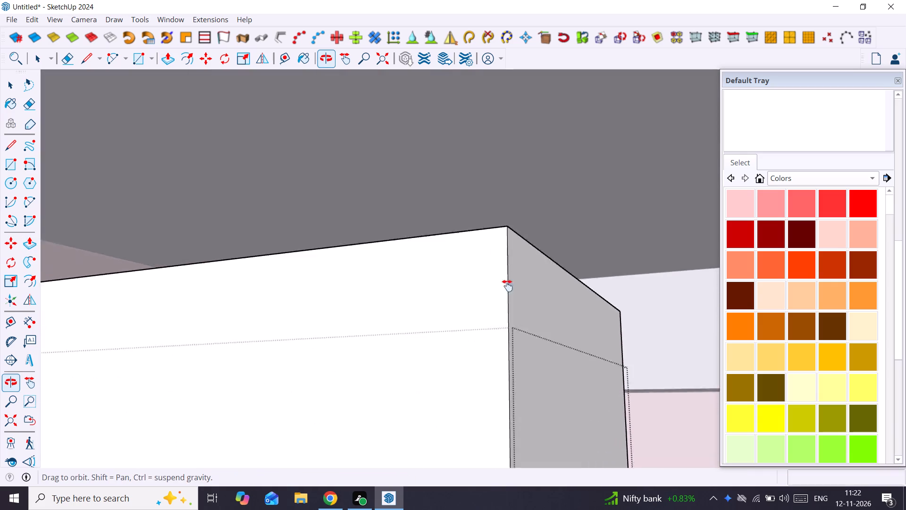
{"action": "middle_click_drag", "start_coordinate": [507, 286], "coordinate": [524, 255]}
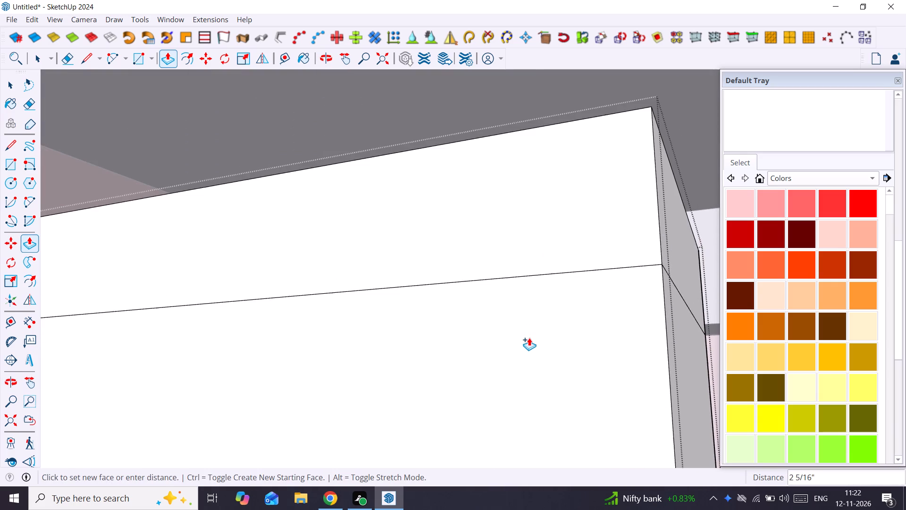
{"action": "scroll", "coordinate": [529, 338], "scroll_direction": "down", "scroll_amount": 19}
{"action": "middle_click_drag", "start_coordinate": [529, 337], "coordinate": [544, 346]}
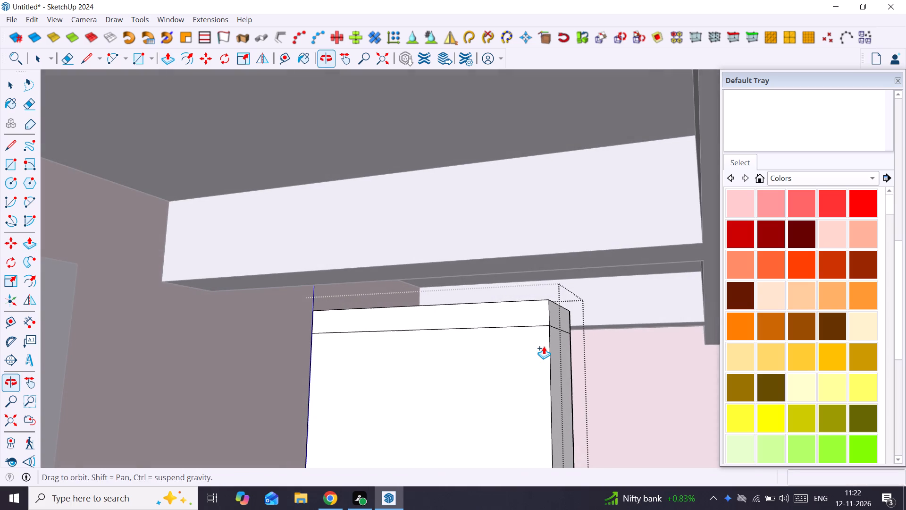
{"action": "type", "text": "9\""}
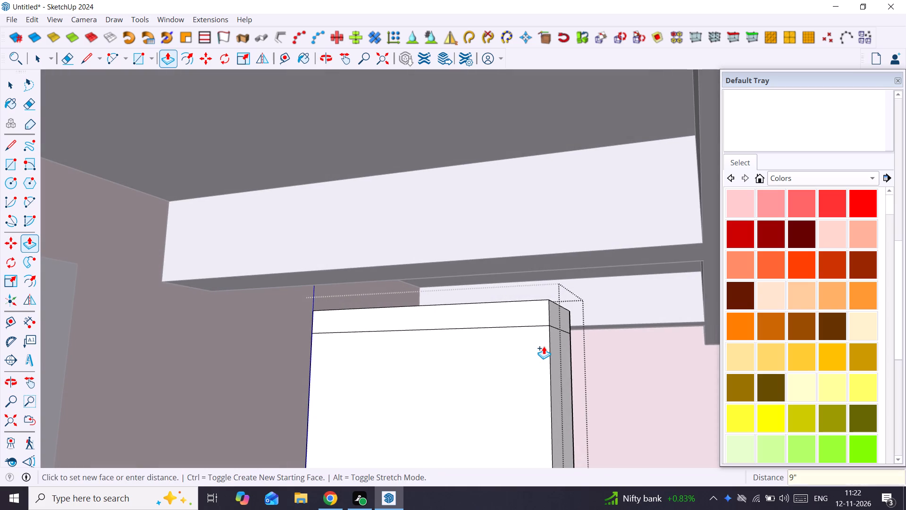
{"action": "key", "text": "Return"}
Extrude the top band's inner side face about 11' 6" to the opposite side wall, forming a beam in front of the bar.
{"action": "scroll", "coordinate": [544, 346], "scroll_direction": "down", "scroll_amount": 13}
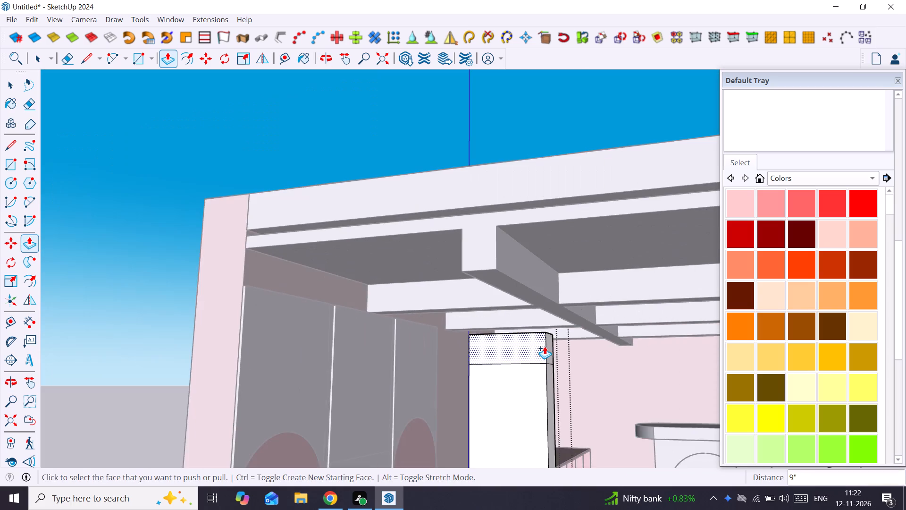
{"action": "scroll", "coordinate": [545, 346], "scroll_direction": "down", "scroll_amount": 15}
{"action": "scroll", "coordinate": [566, 388], "scroll_direction": "up", "scroll_amount": 2}
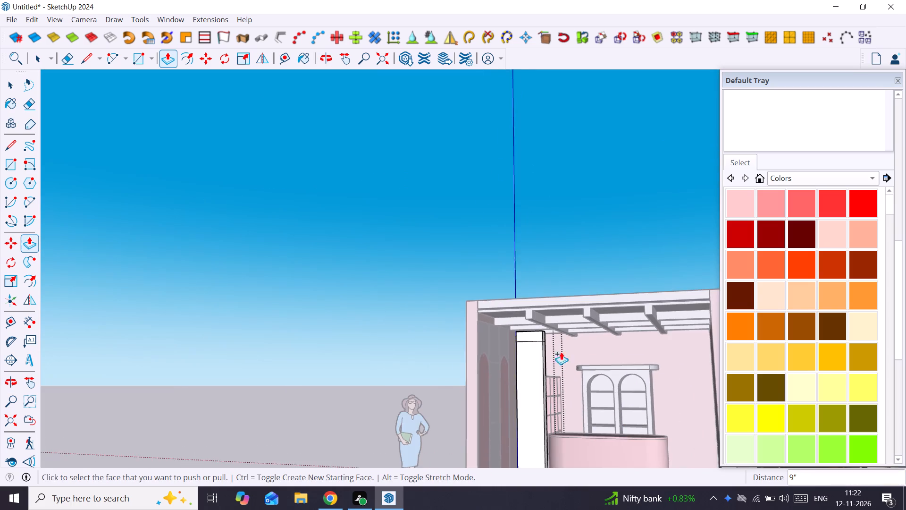
{"action": "scroll", "coordinate": [549, 339], "scroll_direction": "up", "scroll_amount": 10}
{"action": "middle_click_drag", "start_coordinate": [548, 335], "coordinate": [480, 324]}
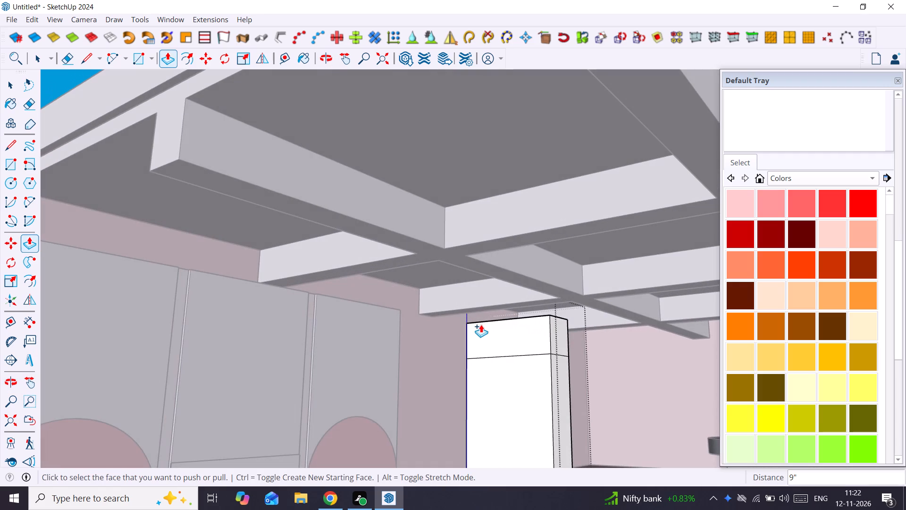
{"action": "left_click", "coordinate": [559, 337]}
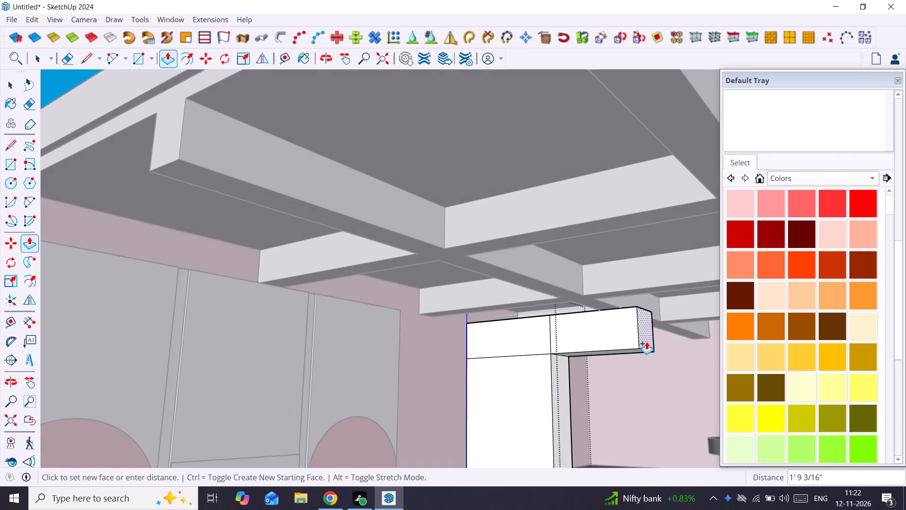
{"action": "scroll", "coordinate": [646, 341], "scroll_direction": "down", "scroll_amount": 20}
{"action": "middle_click_drag", "start_coordinate": [647, 338], "coordinate": [514, 314]}
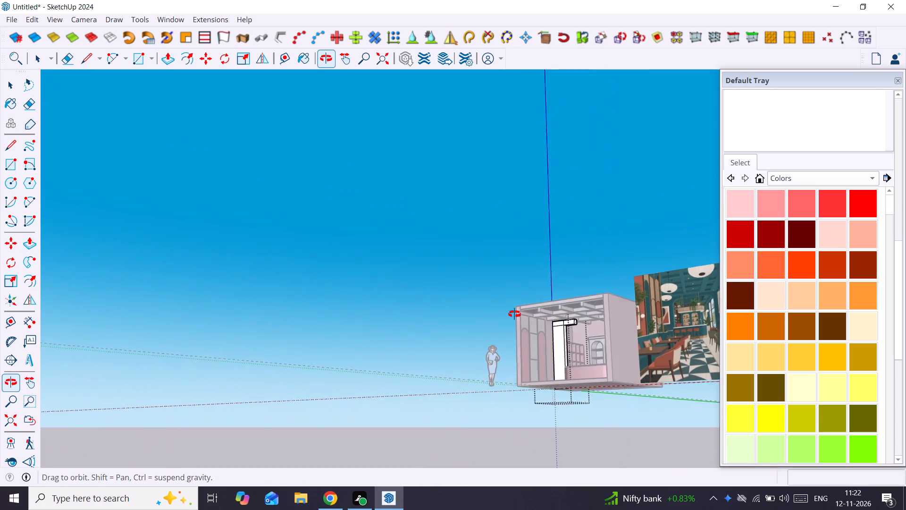
{"action": "middle_click_drag", "start_coordinate": [514, 314], "coordinate": [612, 323]}
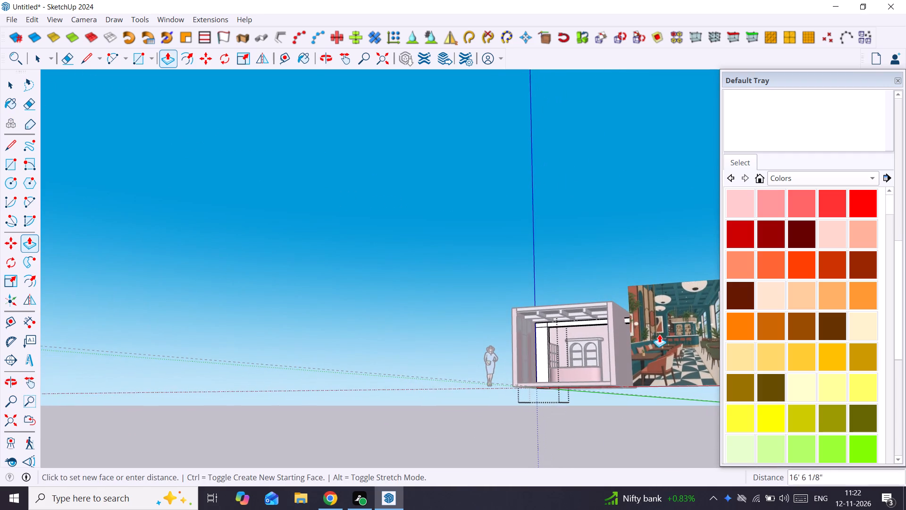
{"action": "scroll", "coordinate": [683, 326], "scroll_direction": "up", "scroll_amount": 17}
{"action": "scroll", "coordinate": [696, 313], "scroll_direction": "down", "scroll_amount": 4}
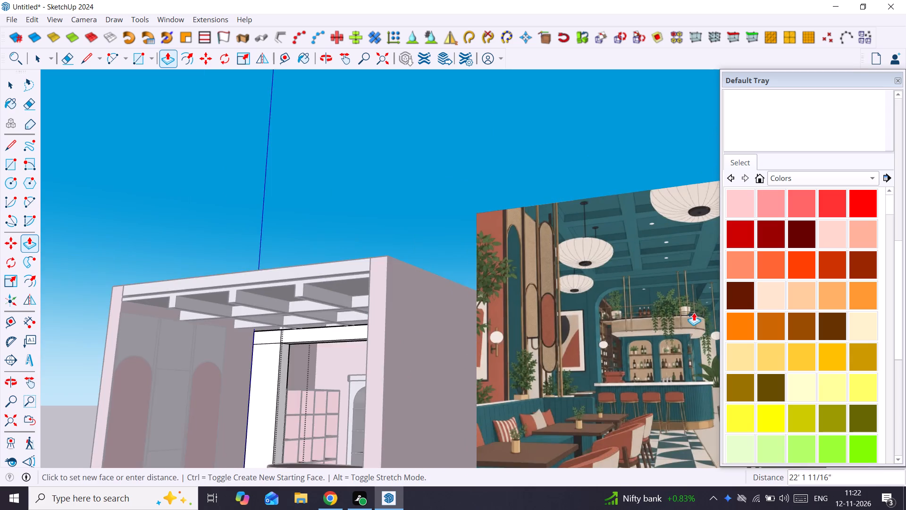
{"action": "middle_click_drag", "start_coordinate": [694, 313], "coordinate": [653, 287], "text": "shift"}
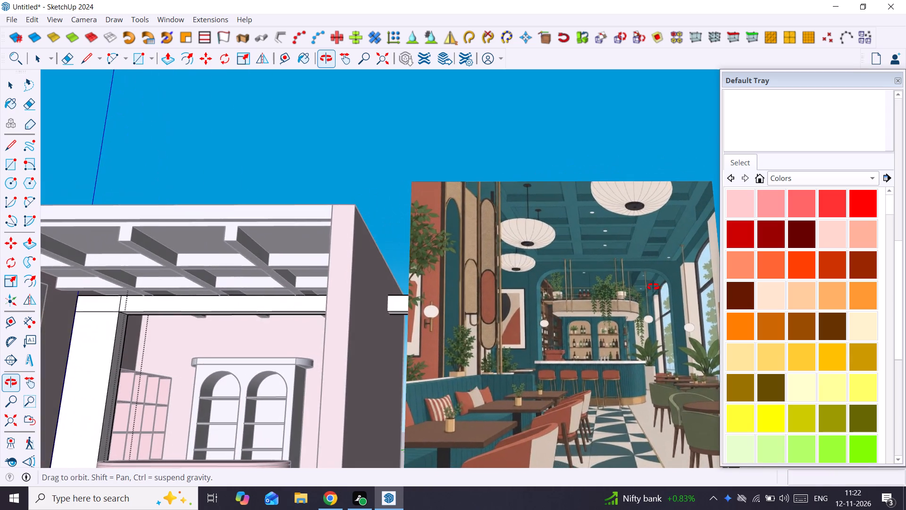
{"action": "middle_click_drag", "start_coordinate": [653, 287], "coordinate": [687, 285], "text": "shift"}
{"action": "scroll", "coordinate": [352, 319], "scroll_direction": "up", "scroll_amount": 2}
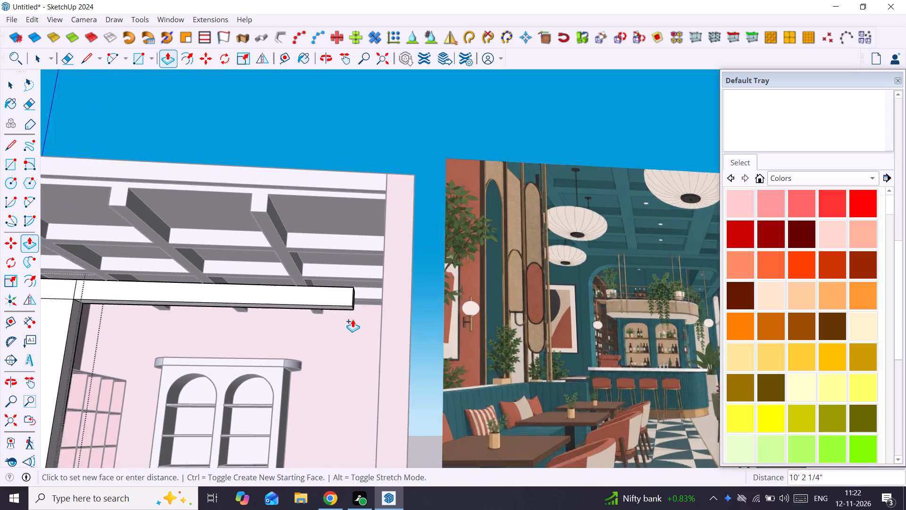
{"action": "scroll", "coordinate": [352, 319], "scroll_direction": "down", "scroll_amount": 6}
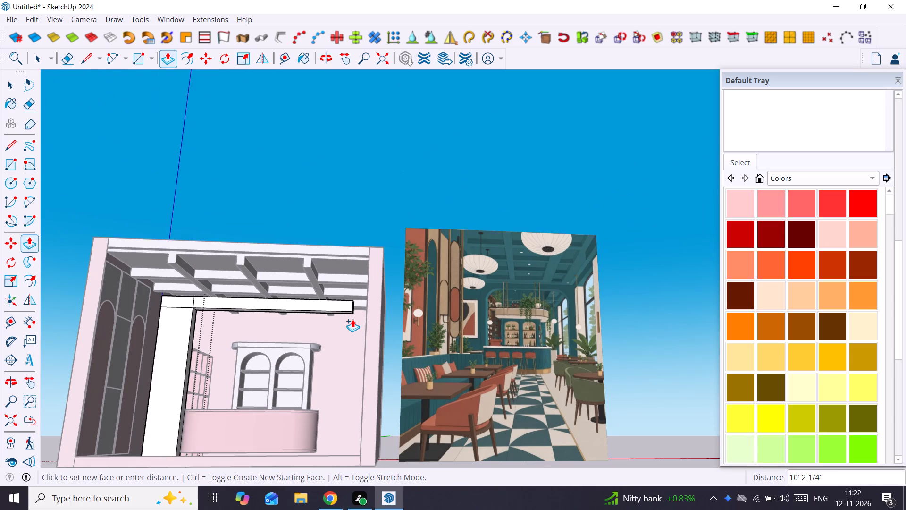
{"action": "middle_click_drag", "start_coordinate": [352, 319], "coordinate": [418, 302], "text": "shift"}
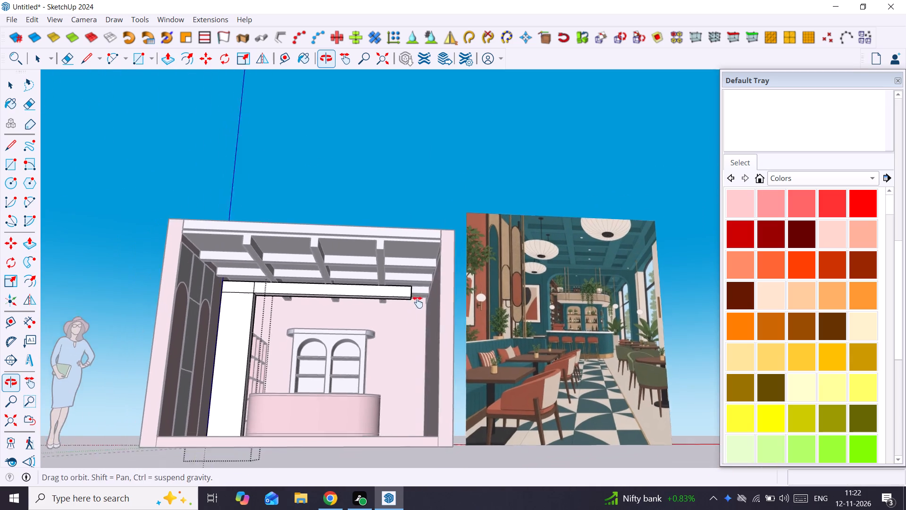
{"action": "middle_click_drag", "start_coordinate": [418, 302], "coordinate": [498, 330], "text": "shift"}
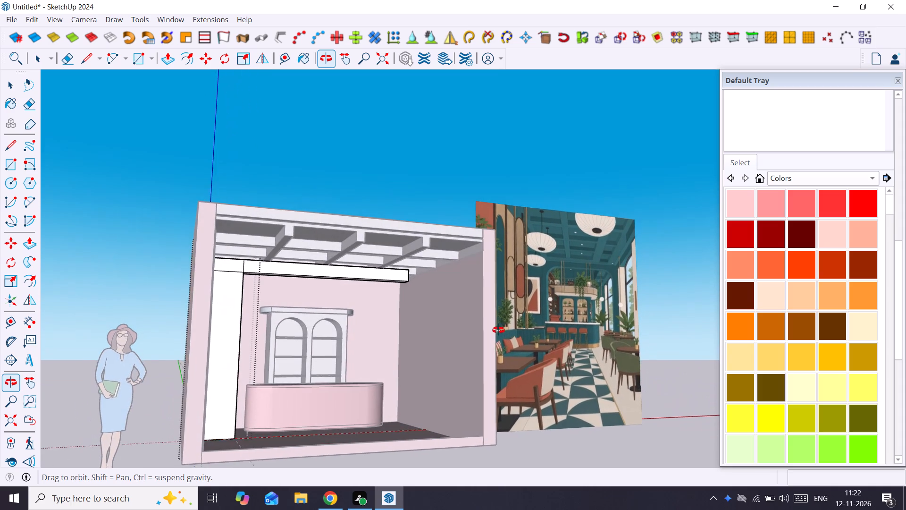
{"action": "middle_click_drag", "start_coordinate": [498, 330], "coordinate": [490, 332], "text": "shift"}
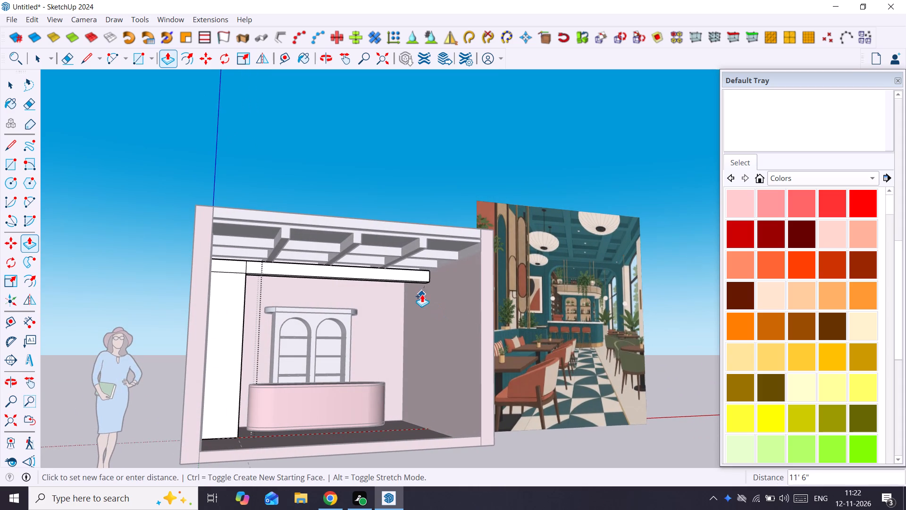
{"action": "scroll", "coordinate": [415, 275], "scroll_direction": "up", "scroll_amount": 7}
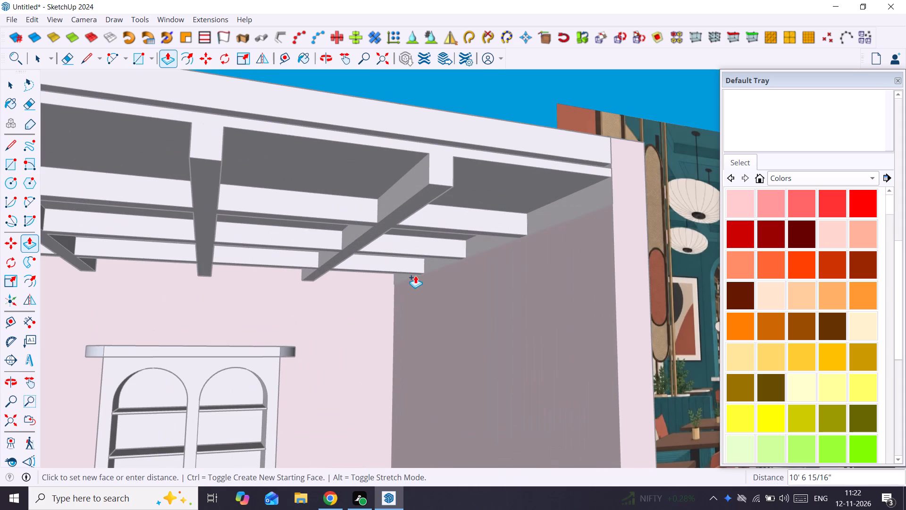
{"action": "scroll", "coordinate": [487, 271], "scroll_direction": "down", "scroll_amount": 7}
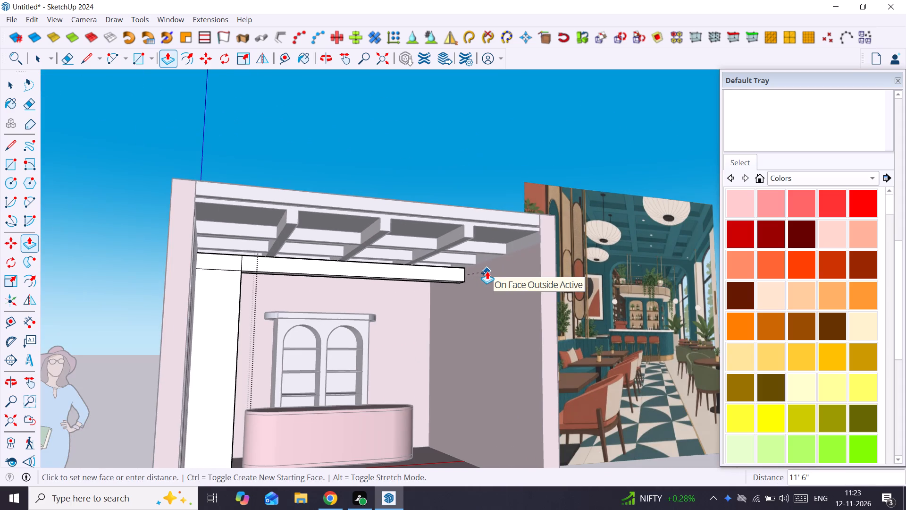
{"action": "left_click", "coordinate": [487, 271]}
{"action": "key", "text": "space"}
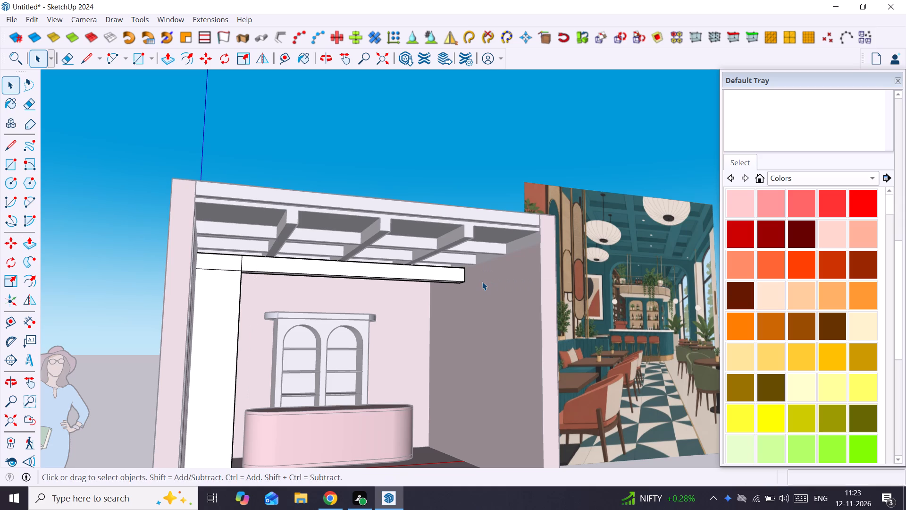
{"action": "scroll", "coordinate": [476, 284], "scroll_direction": "up", "scroll_amount": 11}
{"action": "middle_click_drag", "start_coordinate": [465, 276], "coordinate": [400, 281]}
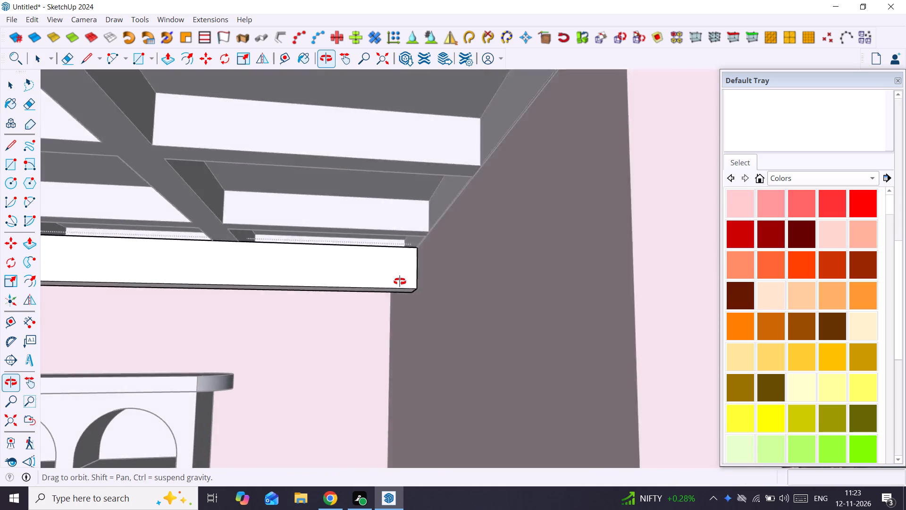
{"action": "middle_click_drag", "start_coordinate": [400, 281], "coordinate": [422, 306]}
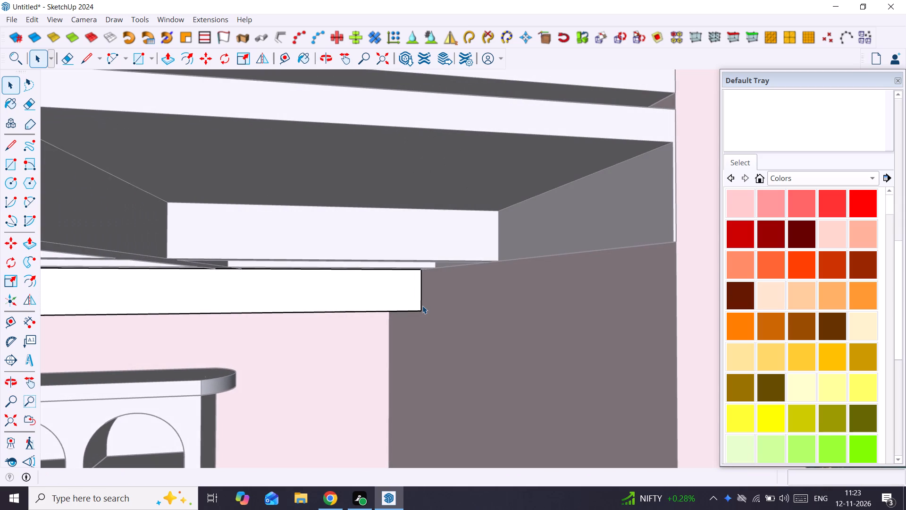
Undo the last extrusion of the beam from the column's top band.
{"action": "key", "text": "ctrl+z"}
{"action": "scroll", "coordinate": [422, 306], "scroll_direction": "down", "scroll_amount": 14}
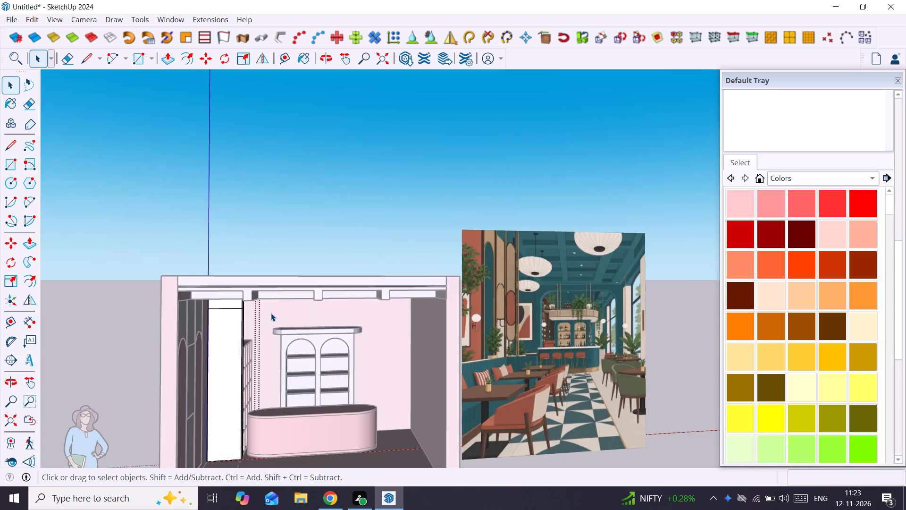
Extrude the top band's inner side face about 11' 6" again, up to the opposite side wall.
{"action": "scroll", "coordinate": [265, 309], "scroll_direction": "up", "scroll_amount": 8}
{"action": "middle_click_drag", "start_coordinate": [226, 302], "coordinate": [138, 280]}
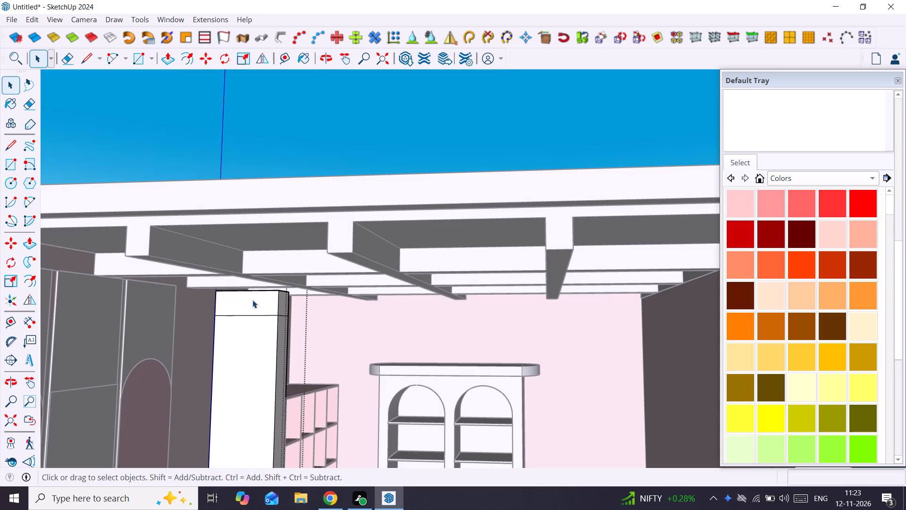
{"action": "left_click", "coordinate": [282, 303]}
{"action": "key", "text": "p"}
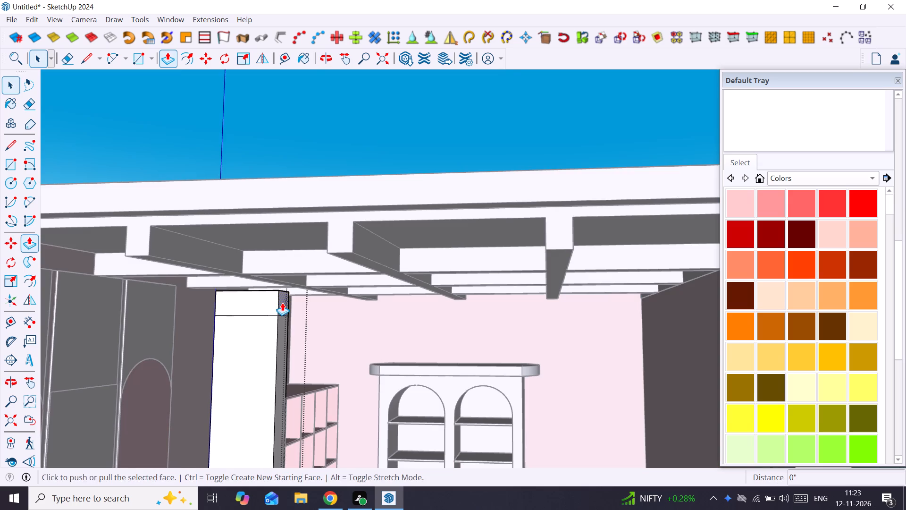
{"action": "left_click", "coordinate": [282, 303]}
{"action": "scroll", "coordinate": [408, 314], "scroll_direction": "down", "scroll_amount": 9}
{"action": "middle_click_drag", "start_coordinate": [440, 311], "coordinate": [535, 323]}
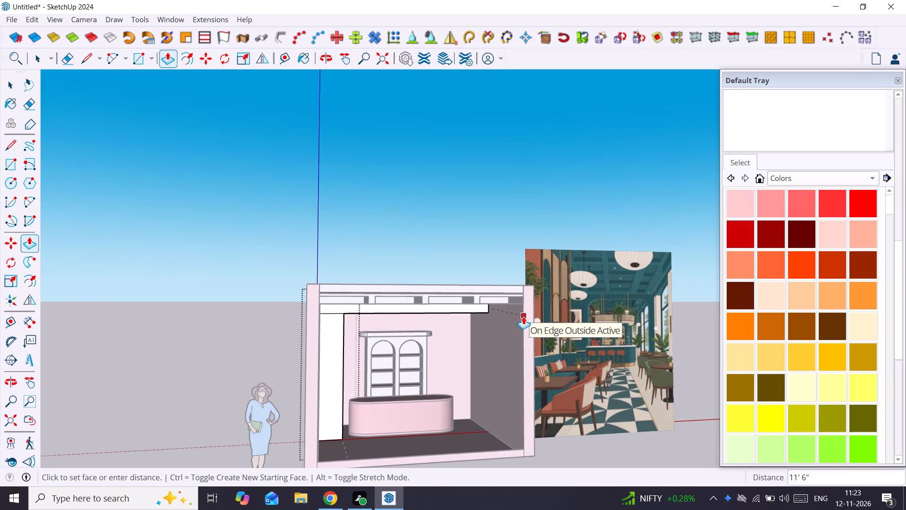
{"action": "left_click", "coordinate": [523, 316]}
{"action": "scroll", "coordinate": [484, 307], "scroll_direction": "up", "scroll_amount": 12}
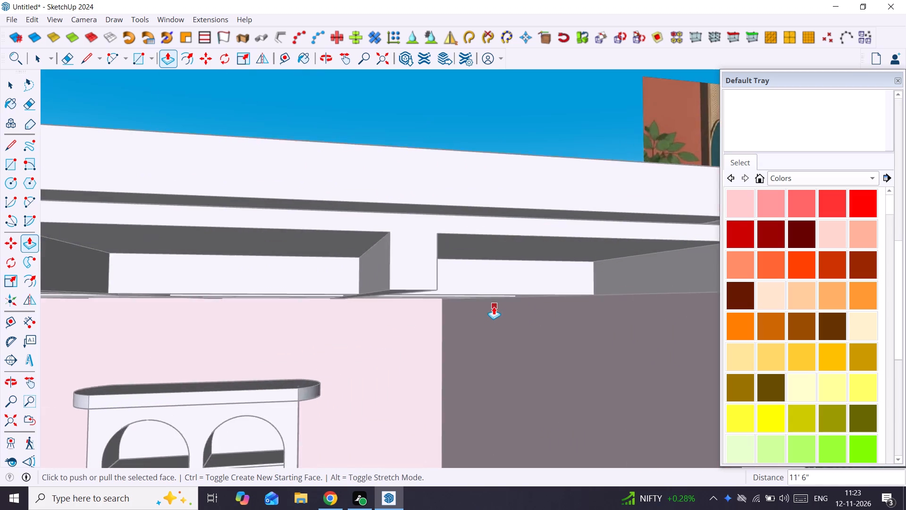
{"action": "scroll", "coordinate": [494, 306], "scroll_direction": "up", "scroll_amount": 2}
{"action": "scroll", "coordinate": [495, 314], "scroll_direction": "down", "scroll_amount": 9}
{"action": "middle_click_drag", "start_coordinate": [507, 335], "coordinate": [487, 329], "text": "shift"}
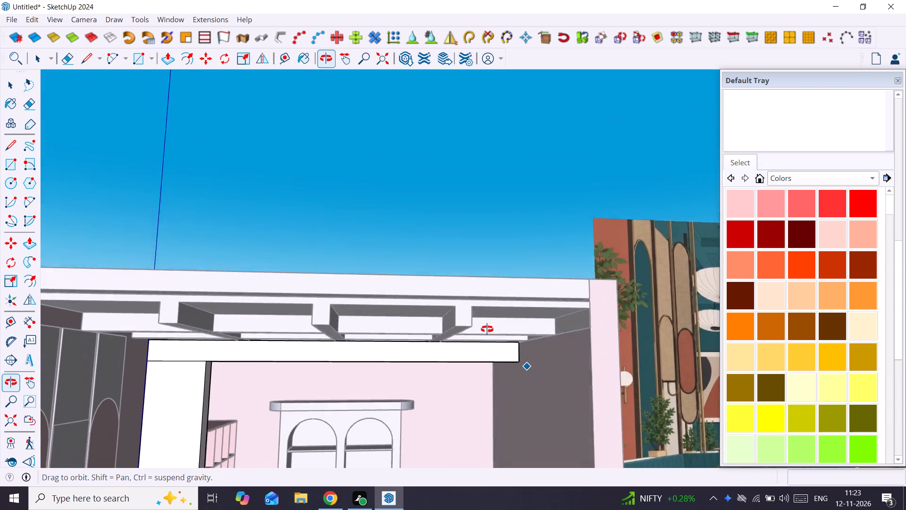
{"action": "middle_click_drag", "start_coordinate": [487, 329], "coordinate": [482, 326], "text": "shift"}
{"action": "scroll", "coordinate": [499, 361], "scroll_direction": "up", "scroll_amount": 7}
{"action": "scroll", "coordinate": [567, 377], "scroll_direction": "down", "scroll_amount": 4}
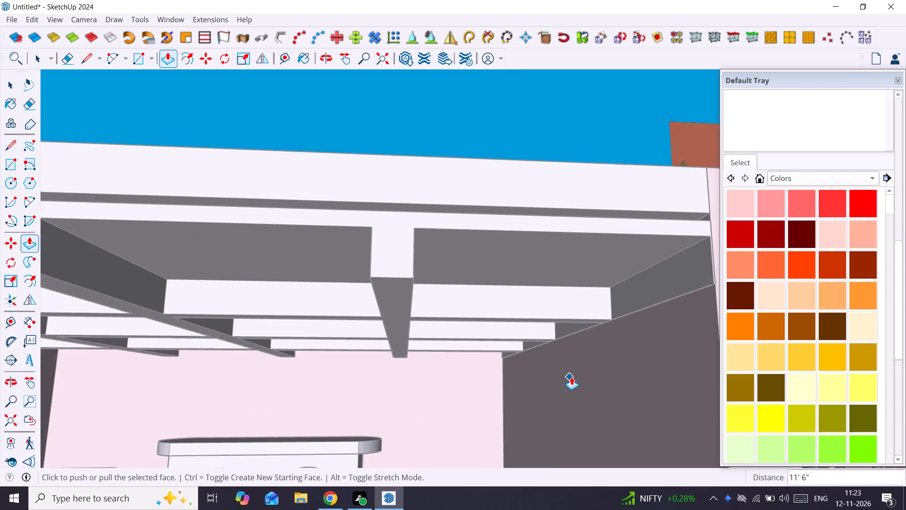
{"action": "scroll", "coordinate": [571, 377], "scroll_direction": "down", "scroll_amount": 5}
{"action": "key", "text": "space"}
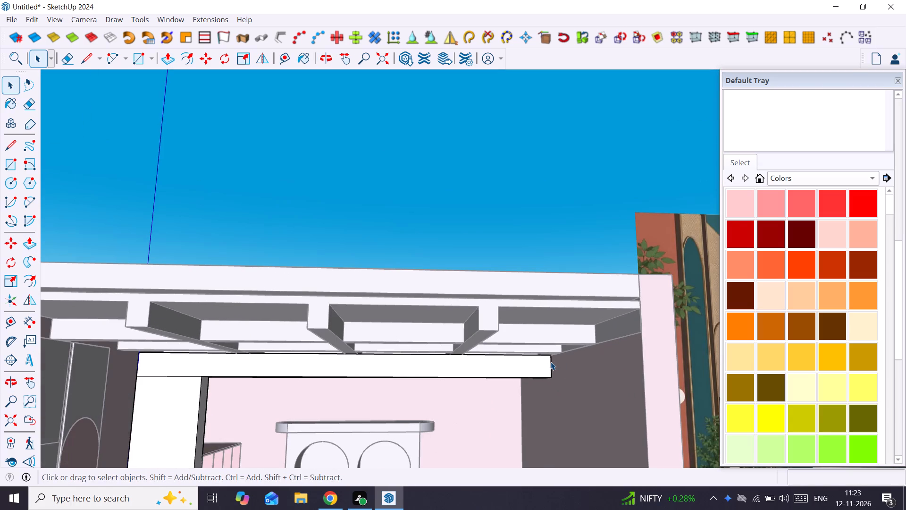
Copy the vertical edge at the beam's wall end 9" inward across its front face.
{"action": "left_click", "coordinate": [551, 362]}
{"action": "key", "text": "m"}
{"action": "left_click", "coordinate": [551, 362]}
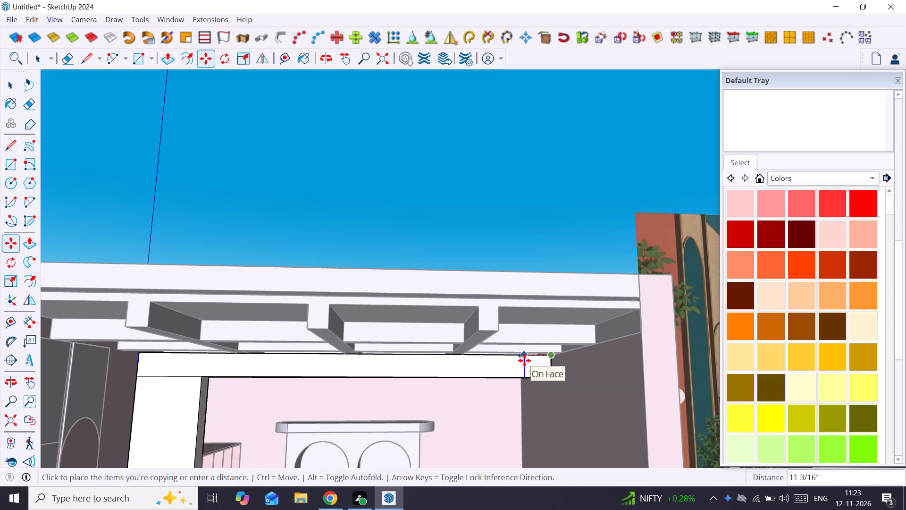
{"action": "type", "text": "9\""}
{"action": "key", "text": "Return"}
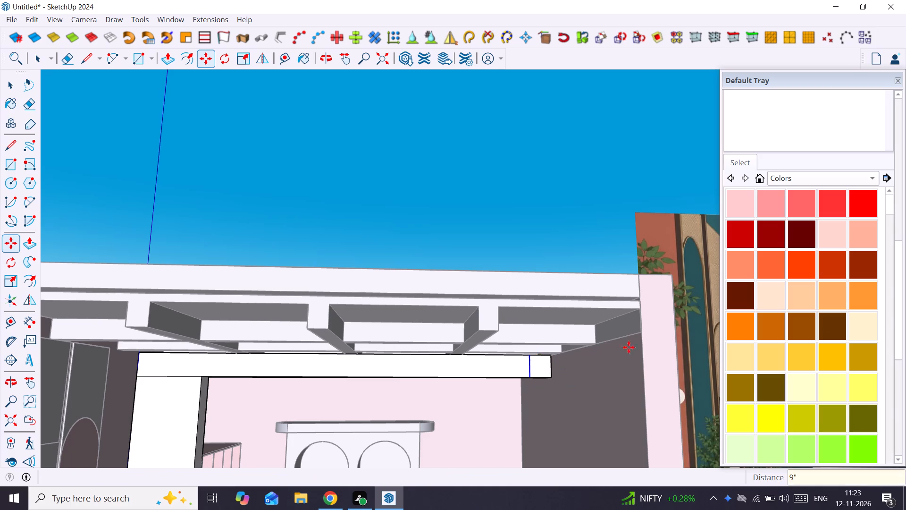
Copy the underside edge at the beam's wall end 9" inward, in line with the dividing line on the front face.
{"action": "scroll", "coordinate": [552, 376], "scroll_direction": "up", "scroll_amount": 1}
{"action": "middle_click_drag", "start_coordinate": [552, 376], "coordinate": [554, 255]}
{"action": "key", "text": "space"}
{"action": "scroll", "coordinate": [550, 392], "scroll_direction": "up", "scroll_amount": 7}
{"action": "left_click", "coordinate": [563, 350]}
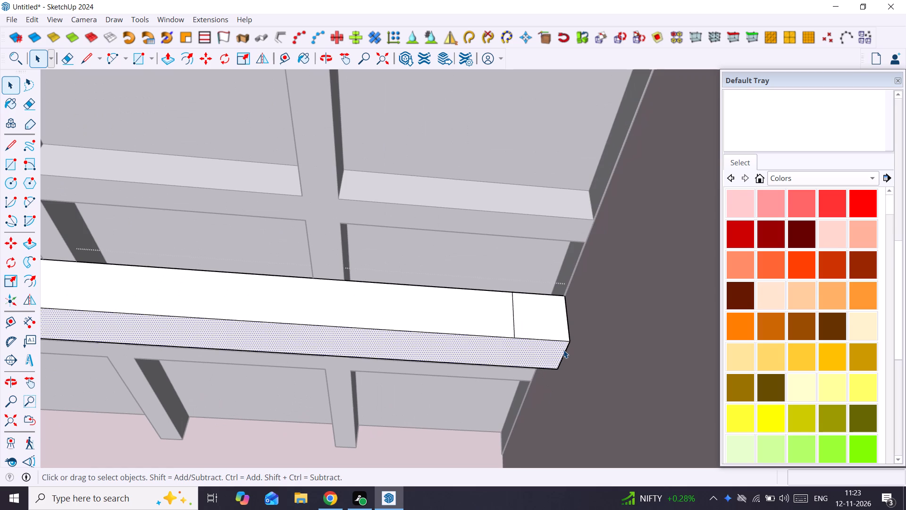
{"action": "left_click", "coordinate": [563, 350]}
{"action": "left_click", "coordinate": [564, 350]}
{"action": "left_click", "coordinate": [566, 352]}
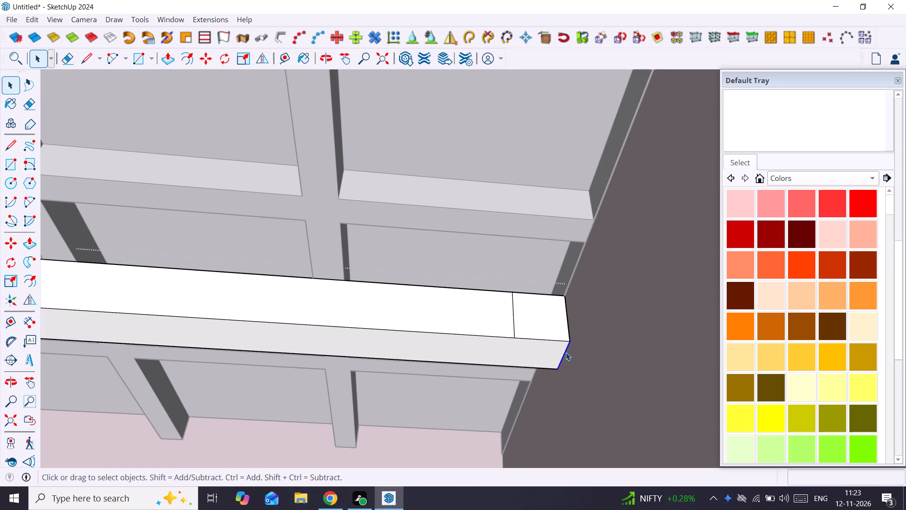
{"action": "scroll", "coordinate": [566, 352], "scroll_direction": "up", "scroll_amount": 2}
{"action": "key", "text": "m"}
{"action": "left_click", "coordinate": [566, 352]}
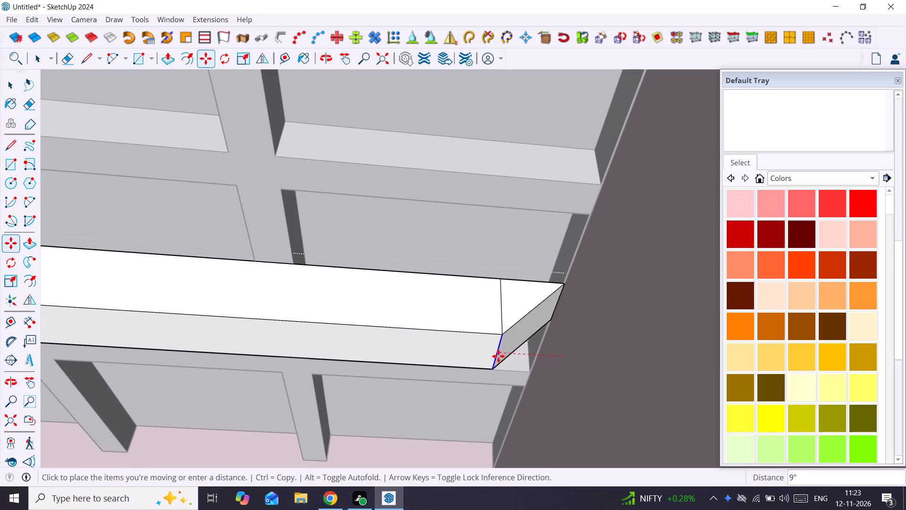
{"action": "left_click", "coordinate": [498, 356]}
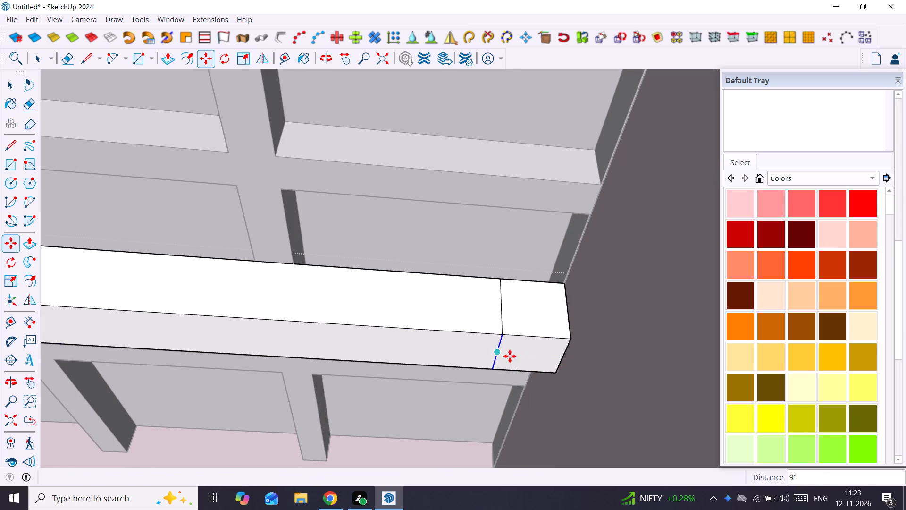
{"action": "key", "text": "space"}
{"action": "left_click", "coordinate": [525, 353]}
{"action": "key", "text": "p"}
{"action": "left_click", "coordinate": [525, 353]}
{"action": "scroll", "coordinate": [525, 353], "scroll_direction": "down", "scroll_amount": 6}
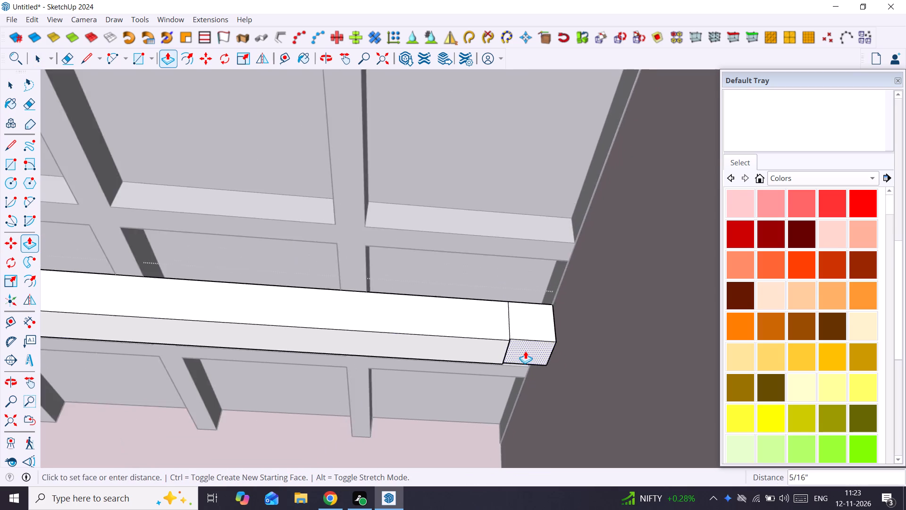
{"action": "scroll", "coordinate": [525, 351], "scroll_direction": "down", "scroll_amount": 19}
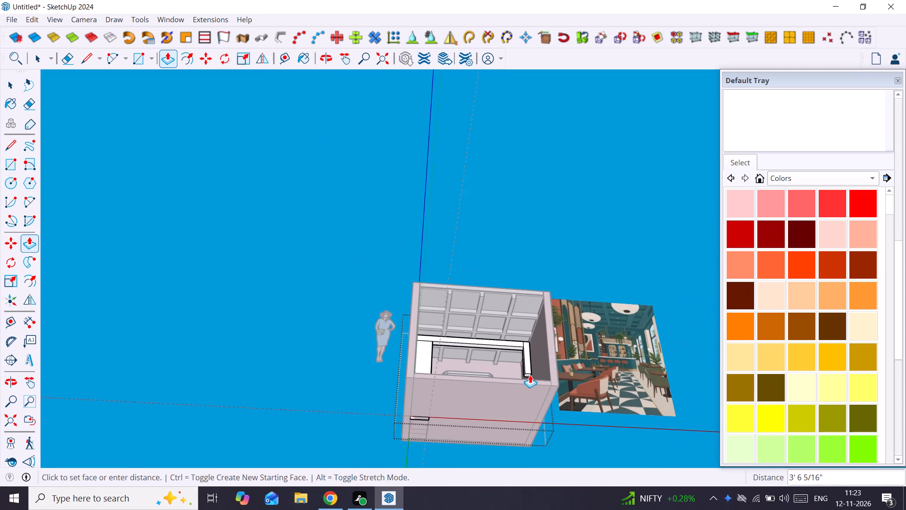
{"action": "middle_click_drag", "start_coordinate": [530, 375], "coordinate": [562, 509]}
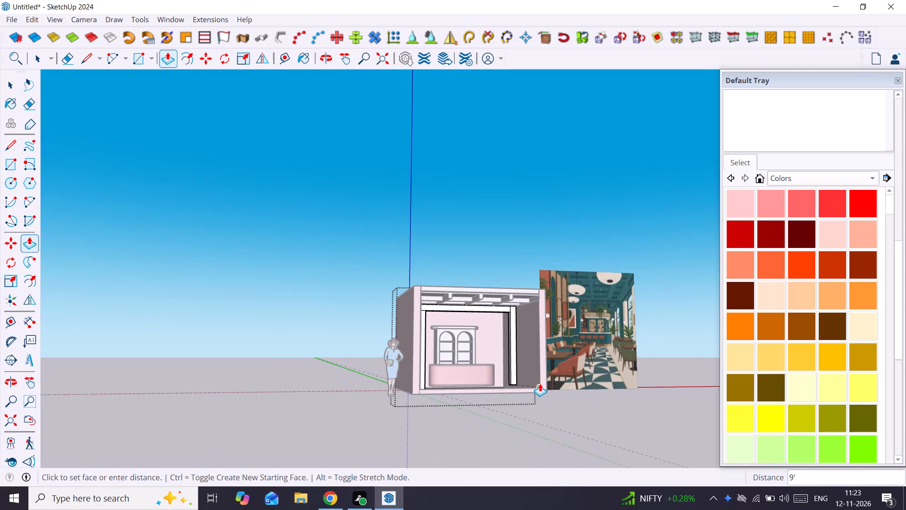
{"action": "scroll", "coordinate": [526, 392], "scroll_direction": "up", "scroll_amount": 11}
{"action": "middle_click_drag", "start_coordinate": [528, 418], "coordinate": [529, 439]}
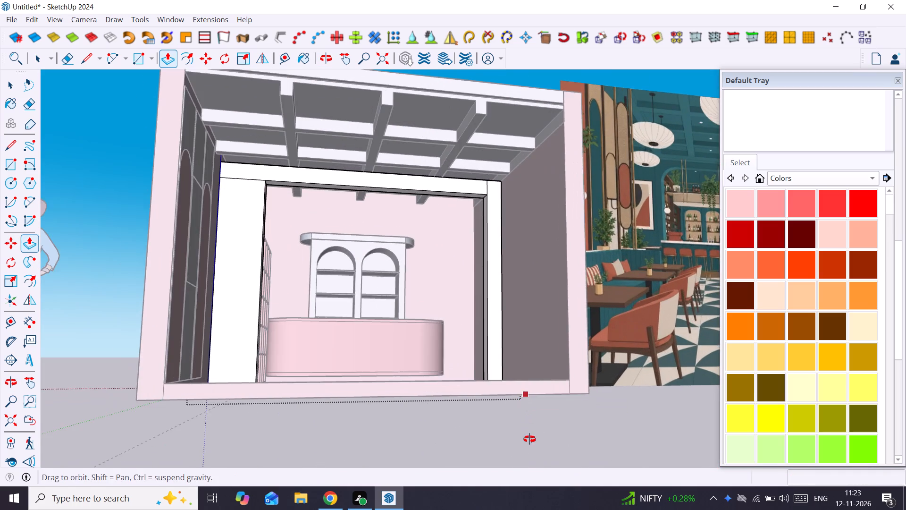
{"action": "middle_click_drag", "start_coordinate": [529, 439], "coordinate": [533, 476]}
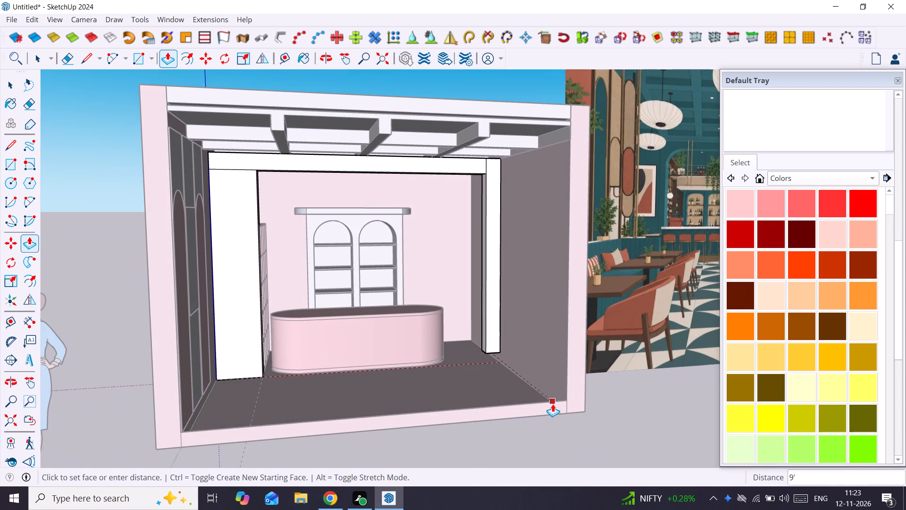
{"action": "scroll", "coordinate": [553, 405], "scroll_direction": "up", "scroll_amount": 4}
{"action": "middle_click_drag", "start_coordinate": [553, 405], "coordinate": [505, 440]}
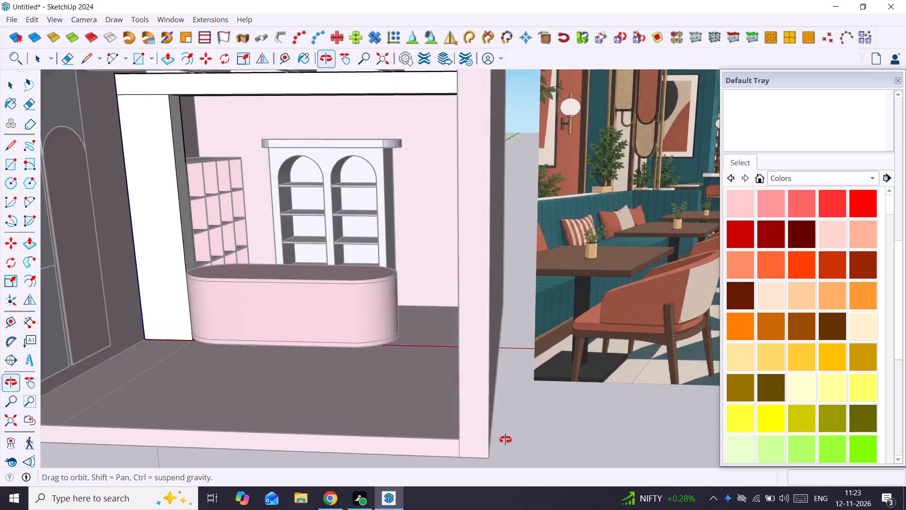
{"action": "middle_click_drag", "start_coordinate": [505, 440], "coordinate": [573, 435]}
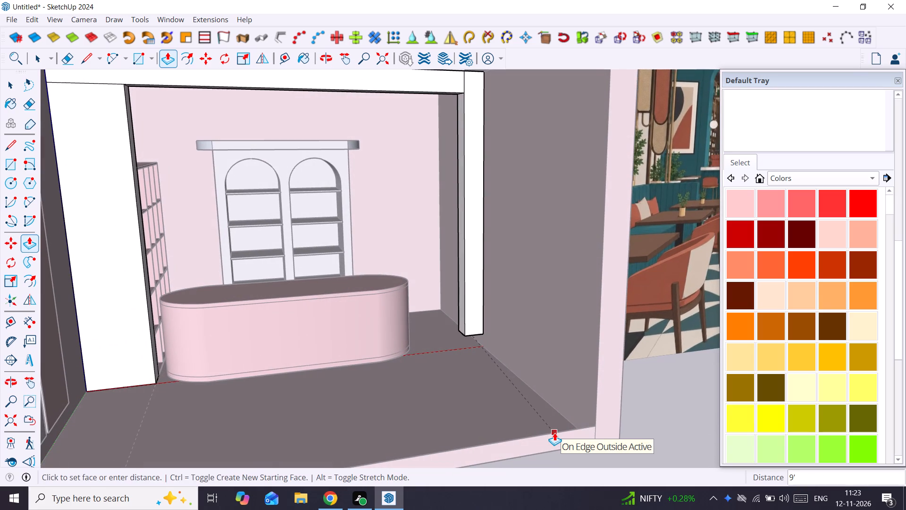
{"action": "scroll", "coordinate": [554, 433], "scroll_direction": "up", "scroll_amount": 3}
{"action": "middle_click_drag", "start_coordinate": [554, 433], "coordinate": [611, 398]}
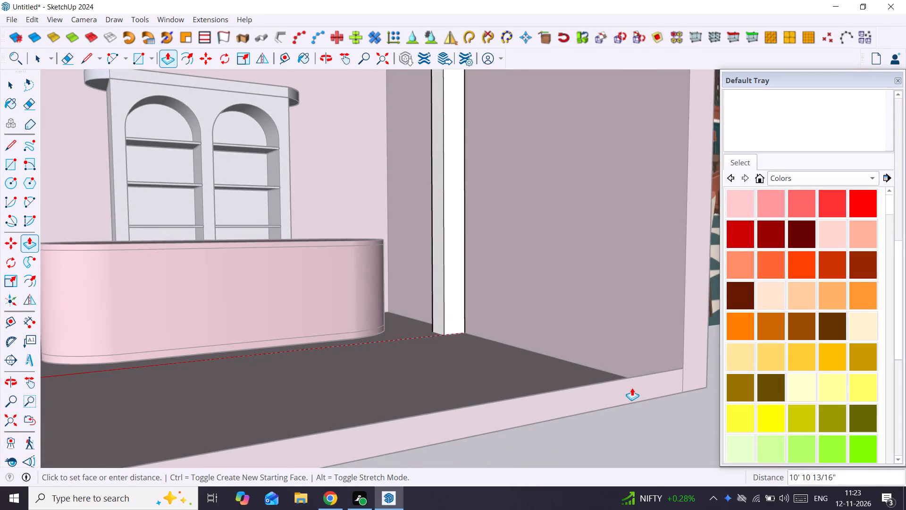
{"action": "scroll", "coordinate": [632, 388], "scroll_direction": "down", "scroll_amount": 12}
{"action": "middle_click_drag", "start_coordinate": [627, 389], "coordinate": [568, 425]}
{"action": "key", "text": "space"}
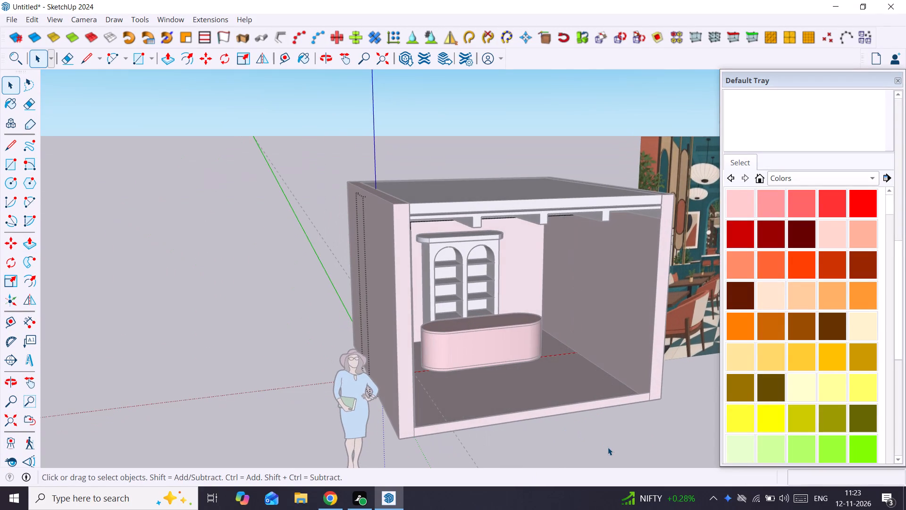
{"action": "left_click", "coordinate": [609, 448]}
Open the room shell group containing the walls and floor for editing.
{"action": "scroll", "coordinate": [664, 438], "scroll_direction": "up", "scroll_amount": 3}
{"action": "middle_click_drag", "start_coordinate": [664, 438], "coordinate": [550, 445]}
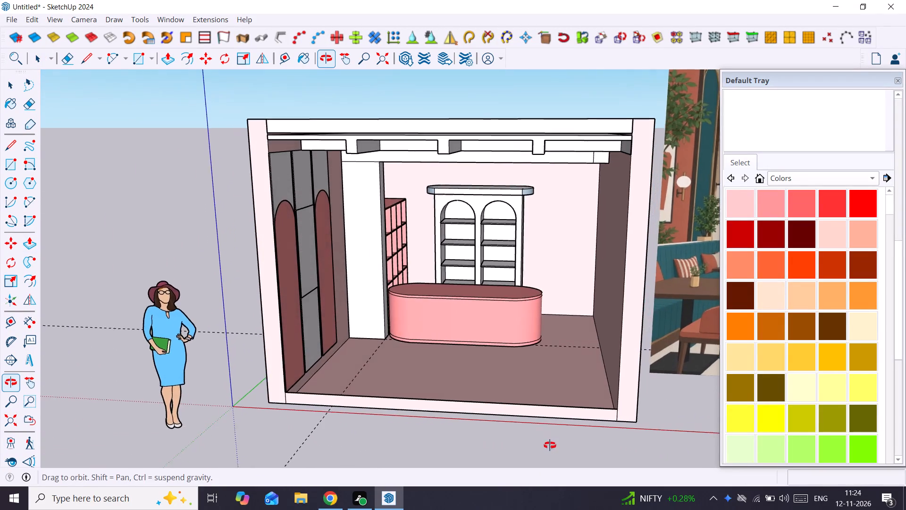
{"action": "middle_click_drag", "start_coordinate": [550, 445], "coordinate": [555, 483]}
{"action": "scroll", "coordinate": [453, 397], "scroll_direction": "up", "scroll_amount": 4}
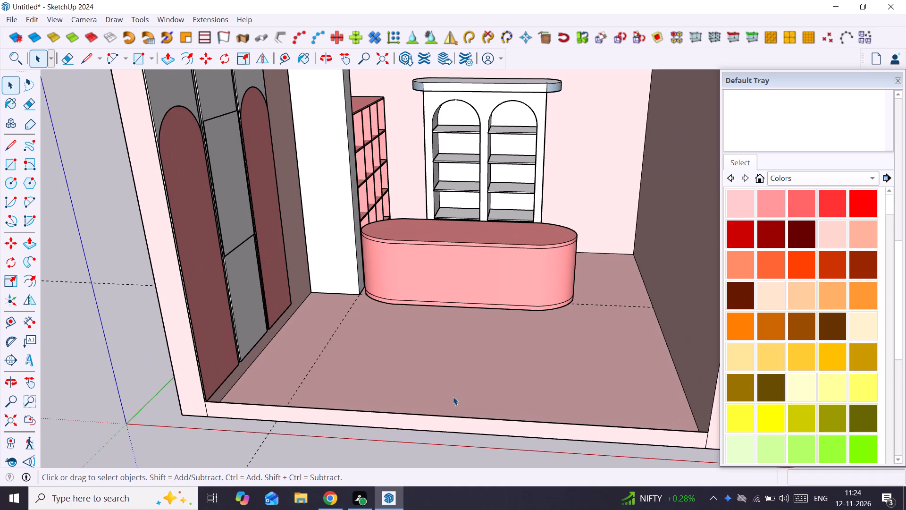
{"action": "scroll", "coordinate": [453, 397], "scroll_direction": "up", "scroll_amount": 3}
{"action": "middle_click_drag", "start_coordinate": [452, 376], "coordinate": [488, 306]}
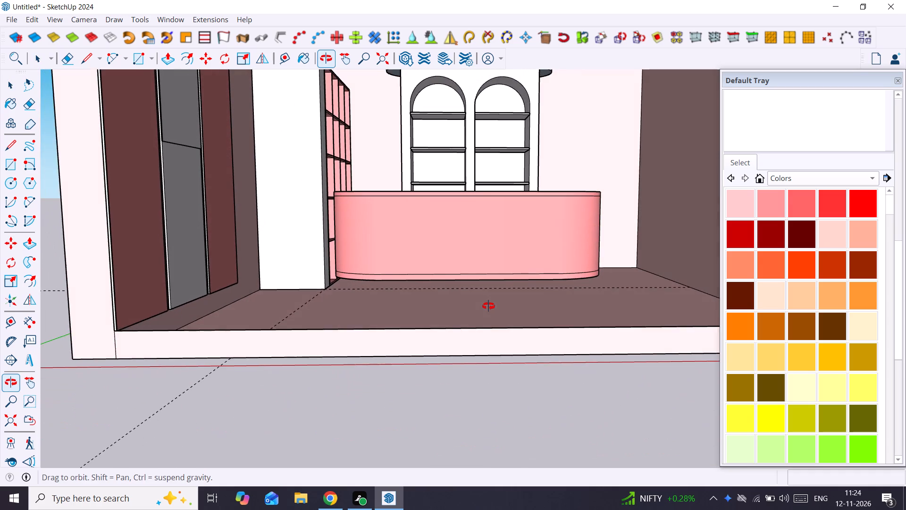
{"action": "middle_click_drag", "start_coordinate": [488, 306], "coordinate": [464, 416]}
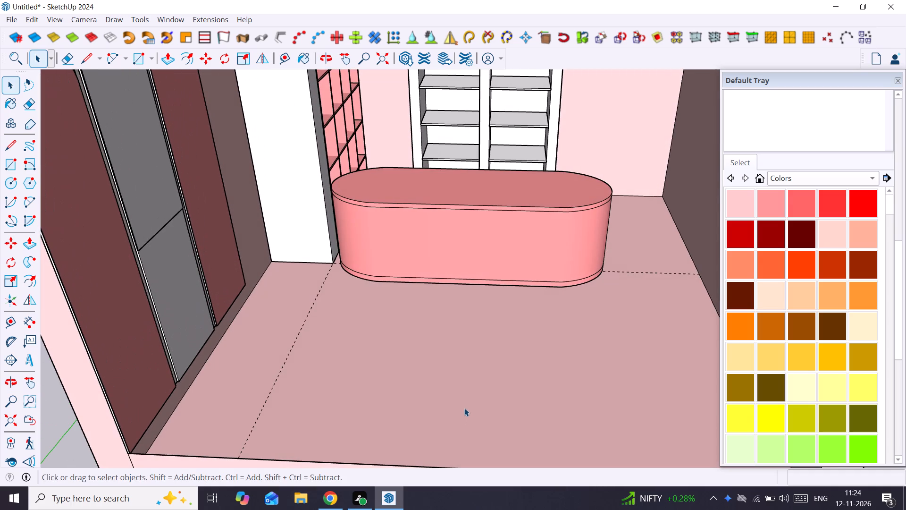
{"action": "scroll", "coordinate": [467, 402], "scroll_direction": "down", "scroll_amount": 4}
{"action": "middle_click_drag", "start_coordinate": [467, 392], "coordinate": [474, 292], "text": "shift"}
{"action": "double_click", "coordinate": [469, 304]}
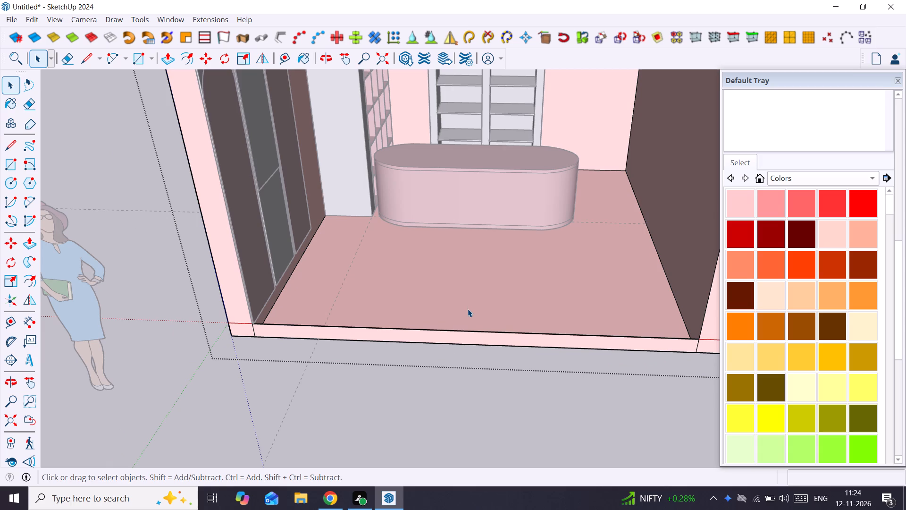
Draw short line segments over the floor's front edges and along the side wall's base edge.
{"action": "left_click", "coordinate": [452, 338]}
{"action": "scroll", "coordinate": [450, 336], "scroll_direction": "up", "scroll_amount": 2}
{"action": "middle_click_drag", "start_coordinate": [450, 335], "coordinate": [425, 370]}
{"action": "scroll", "coordinate": [424, 370], "scroll_direction": "up", "scroll_amount": 1}
{"action": "key", "text": "l"}
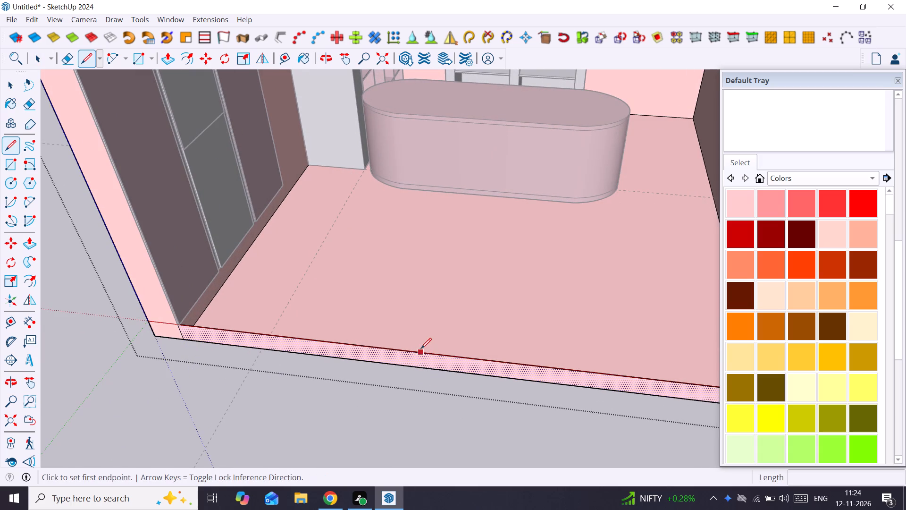
{"action": "left_click", "coordinate": [421, 351]}
{"action": "left_click", "coordinate": [447, 356]}
{"action": "left_click", "coordinate": [448, 356]}
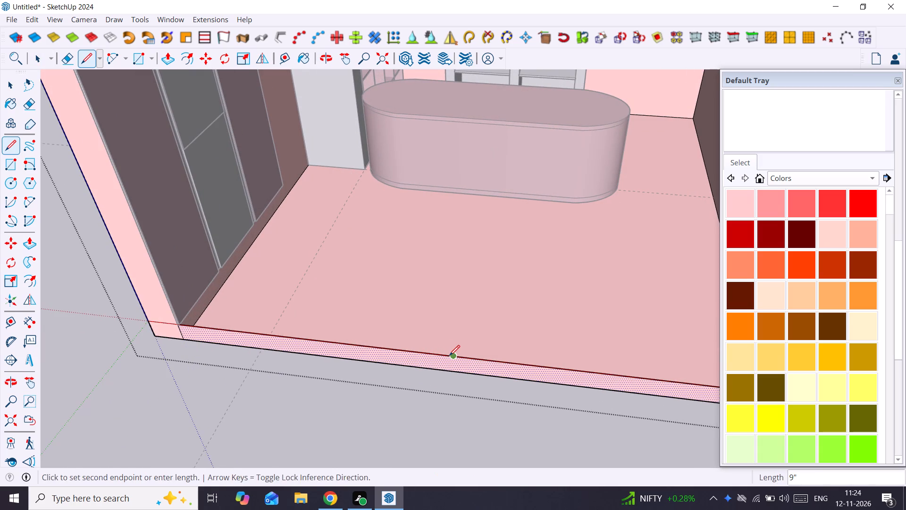
{"action": "left_click", "coordinate": [504, 367]}
{"action": "scroll", "coordinate": [504, 367], "scroll_direction": "up", "scroll_amount": 3}
{"action": "middle_click_drag", "start_coordinate": [502, 367], "coordinate": [416, 406]}
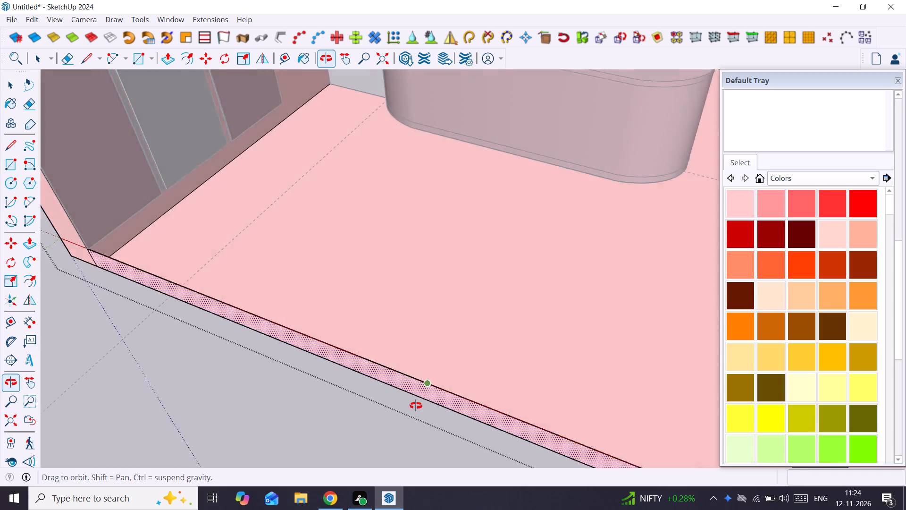
{"action": "middle_click_drag", "start_coordinate": [416, 406], "coordinate": [396, 421]}
{"action": "scroll", "coordinate": [191, 165], "scroll_direction": "up", "scroll_amount": 4}
{"action": "left_click", "coordinate": [199, 178]}
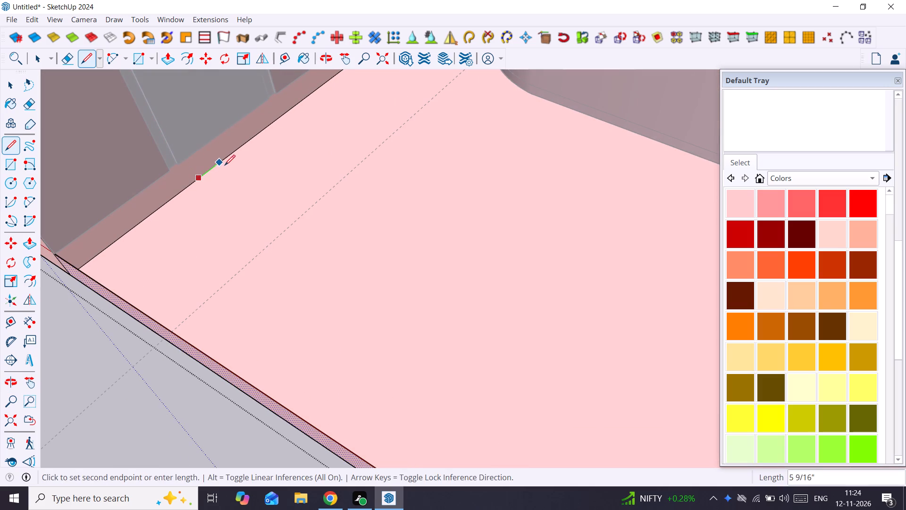
{"action": "left_click", "coordinate": [225, 164]}
{"action": "scroll", "coordinate": [166, 191], "scroll_direction": "up", "scroll_amount": 2}
{"action": "middle_click_drag", "start_coordinate": [165, 192], "coordinate": [65, 230]}
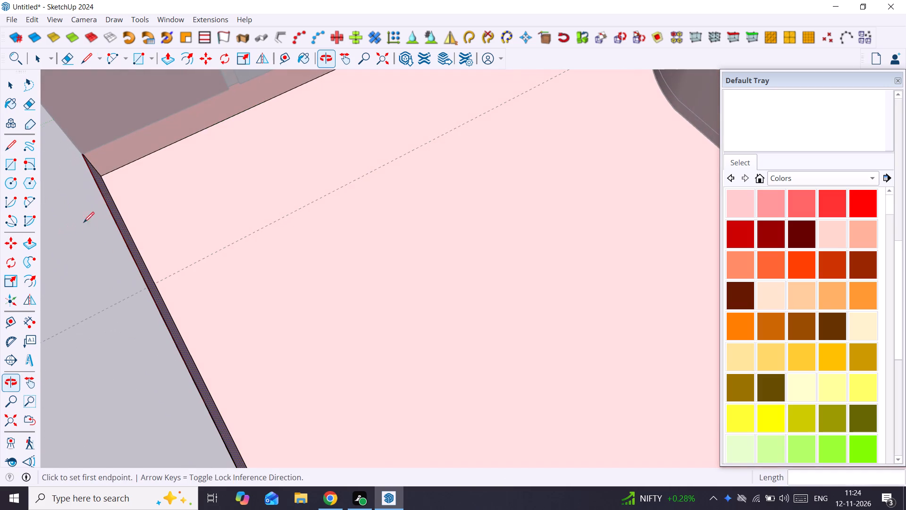
{"action": "left_click", "coordinate": [102, 196]}
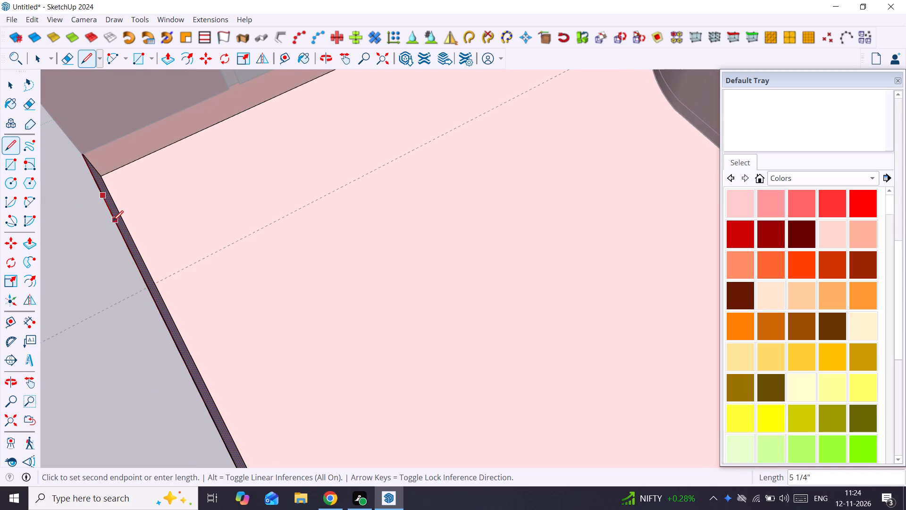
{"action": "left_click", "coordinate": [113, 221]}
Draw a rectangle over the whole floor, from the front corner at the arched-panel wall to the diagonally opposite back corner.
{"action": "key", "text": "space"}
{"action": "double_click", "coordinate": [235, 209]}
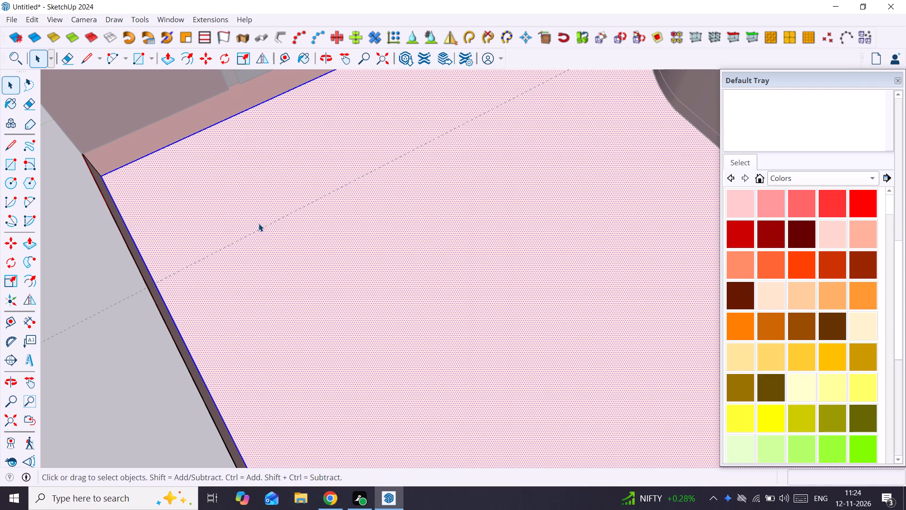
{"action": "scroll", "coordinate": [259, 223], "scroll_direction": "down", "scroll_amount": 7}
{"action": "middle_click_drag", "start_coordinate": [313, 221], "coordinate": [488, 158]}
{"action": "scroll", "coordinate": [494, 155], "scroll_direction": "down", "scroll_amount": 20}
{"action": "scroll", "coordinate": [494, 155], "scroll_direction": "down", "scroll_amount": 15}
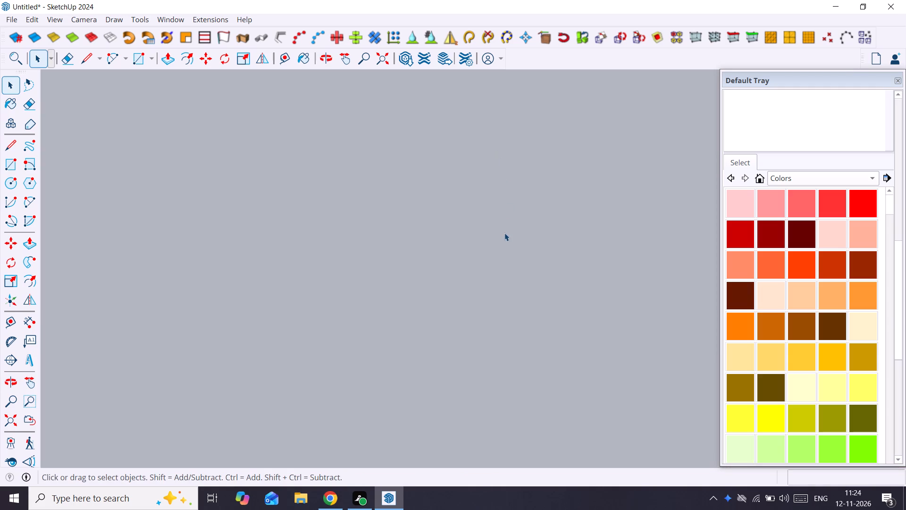
{"action": "scroll", "coordinate": [503, 239], "scroll_direction": "down", "scroll_amount": 20}
{"action": "scroll", "coordinate": [503, 239], "scroll_direction": "down", "scroll_amount": 8}
{"action": "scroll", "coordinate": [502, 253], "scroll_direction": "down", "scroll_amount": 20}
{"action": "scroll", "coordinate": [502, 253], "scroll_direction": "down", "scroll_amount": 20}
{"action": "scroll", "coordinate": [502, 253], "scroll_direction": "down", "scroll_amount": 1}
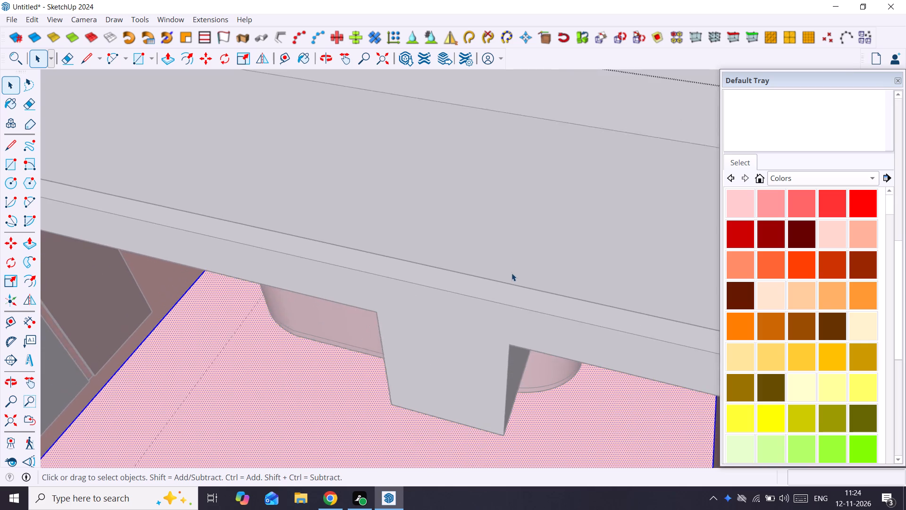
{"action": "scroll", "coordinate": [512, 273], "scroll_direction": "down", "scroll_amount": 20}
{"action": "scroll", "coordinate": [512, 273], "scroll_direction": "down", "scroll_amount": 10}
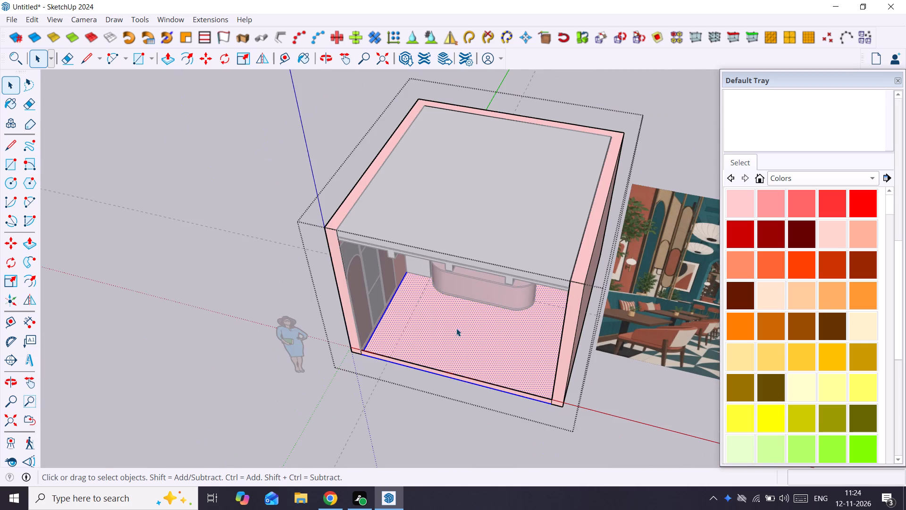
{"action": "scroll", "coordinate": [417, 329], "scroll_direction": "up", "scroll_amount": 4}
{"action": "scroll", "coordinate": [263, 341], "scroll_direction": "up", "scroll_amount": 2}
{"action": "middle_click_drag", "start_coordinate": [206, 337], "coordinate": [282, 277]}
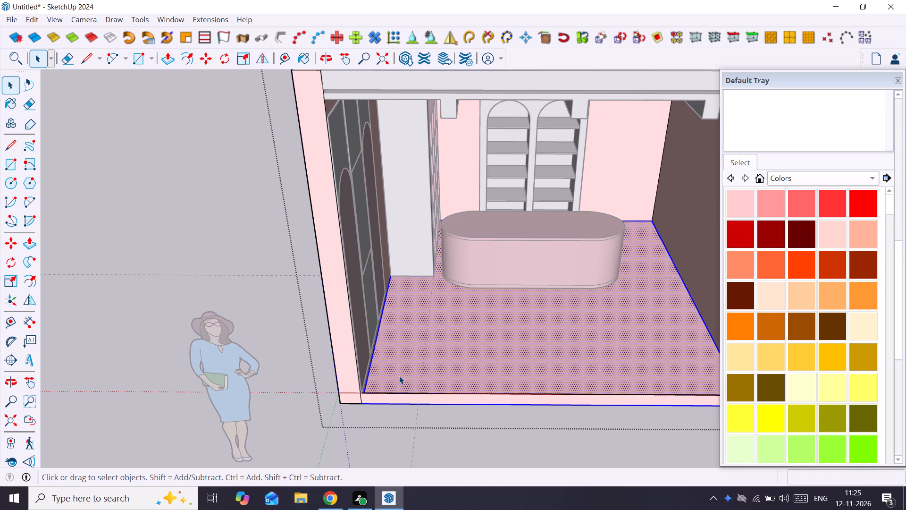
{"action": "key", "text": "r"}
{"action": "scroll", "coordinate": [377, 393], "scroll_direction": "up", "scroll_amount": 4}
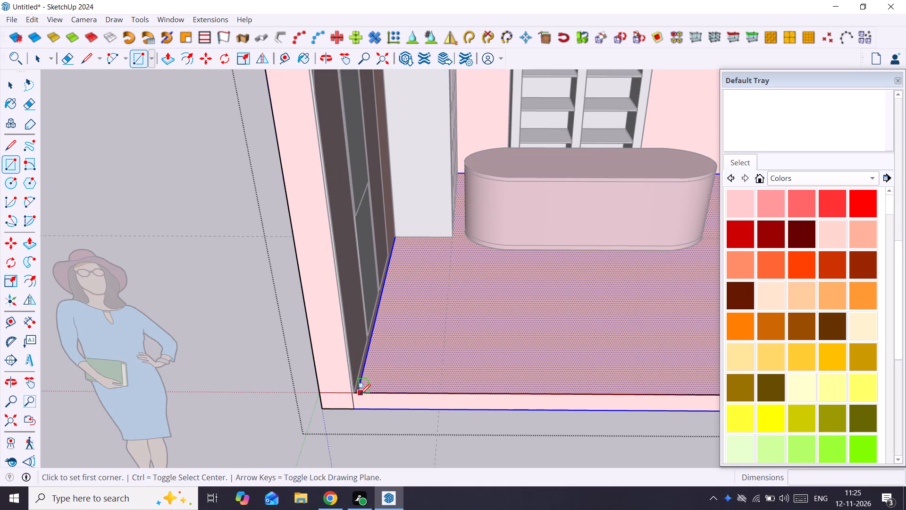
{"action": "left_click", "coordinate": [354, 396]}
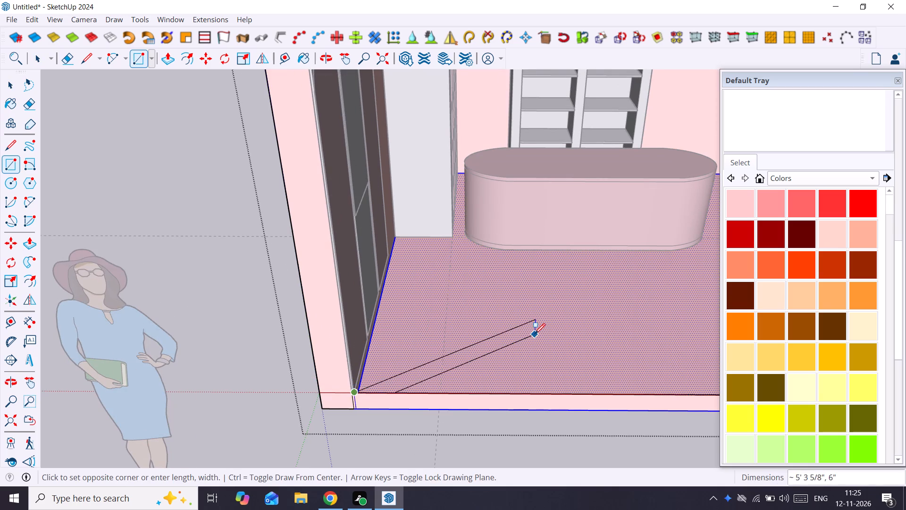
{"action": "scroll", "coordinate": [535, 334], "scroll_direction": "down", "scroll_amount": 10}
{"action": "middle_click_drag", "start_coordinate": [535, 334], "coordinate": [460, 417], "text": "shift"}
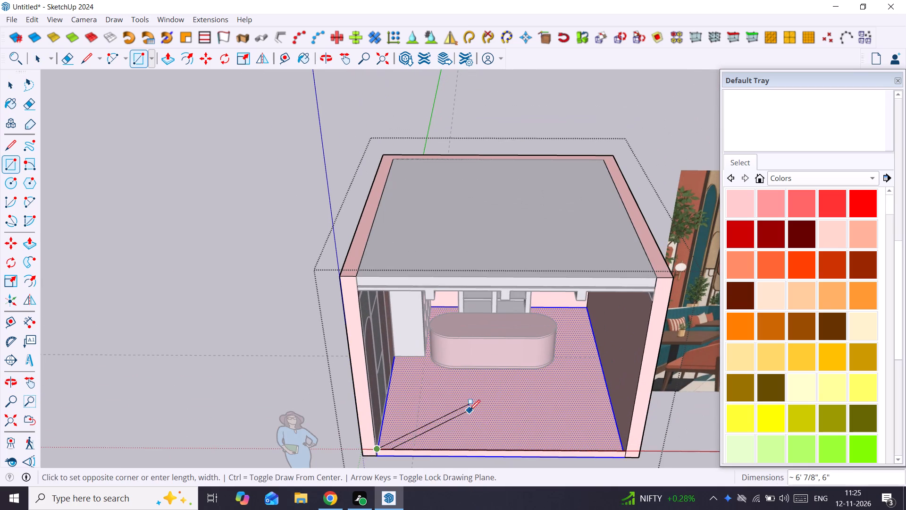
{"action": "key", "text": "Up"}
{"action": "scroll", "coordinate": [580, 344], "scroll_direction": "up", "scroll_amount": 6}
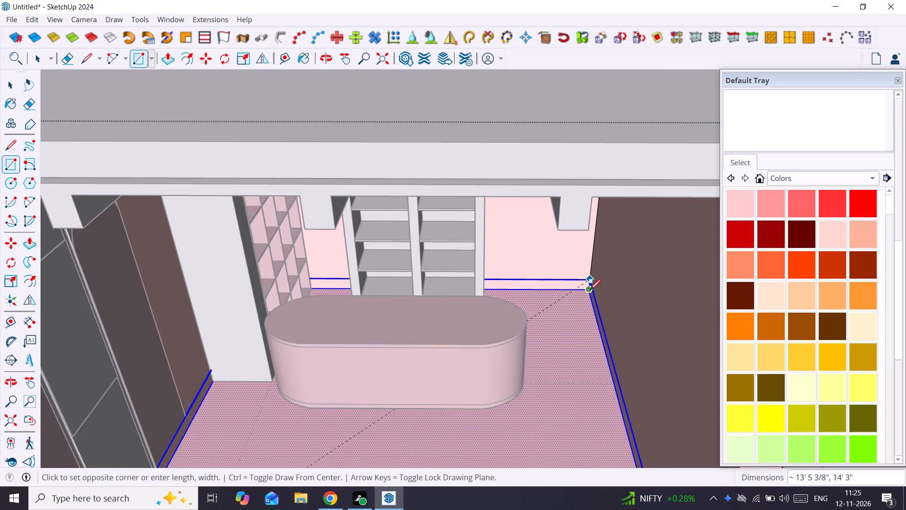
{"action": "left_click", "coordinate": [587, 291]}
{"action": "key", "text": "space"}
{"action": "scroll", "coordinate": [587, 296], "scroll_direction": "down", "scroll_amount": 8}
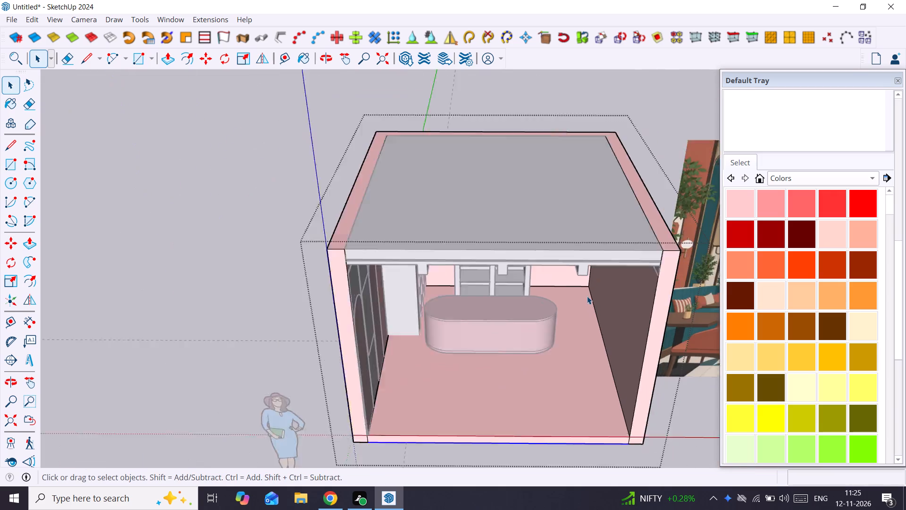
Reopen the room shell group and examine the floor face, its front edge, the front strip and the outer side wall.
{"action": "middle_click_drag", "start_coordinate": [584, 298], "coordinate": [548, 227]}
{"action": "key", "text": "space"}
{"action": "left_click", "coordinate": [275, 277]}
{"action": "scroll", "coordinate": [510, 359], "scroll_direction": "up", "scroll_amount": 2}
{"action": "middle_click_drag", "start_coordinate": [510, 359], "coordinate": [545, 390]}
{"action": "left_click", "coordinate": [545, 390]}
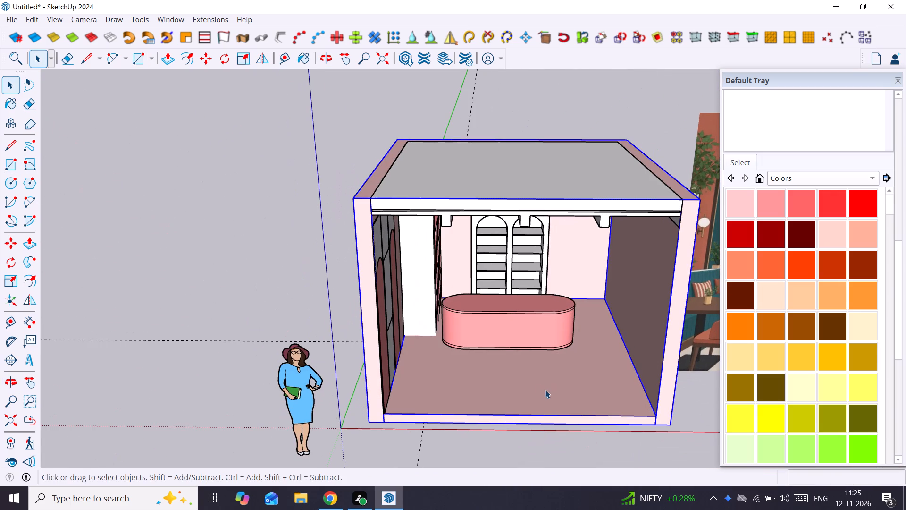
{"action": "double_click", "coordinate": [585, 398]}
{"action": "left_click", "coordinate": [586, 403]}
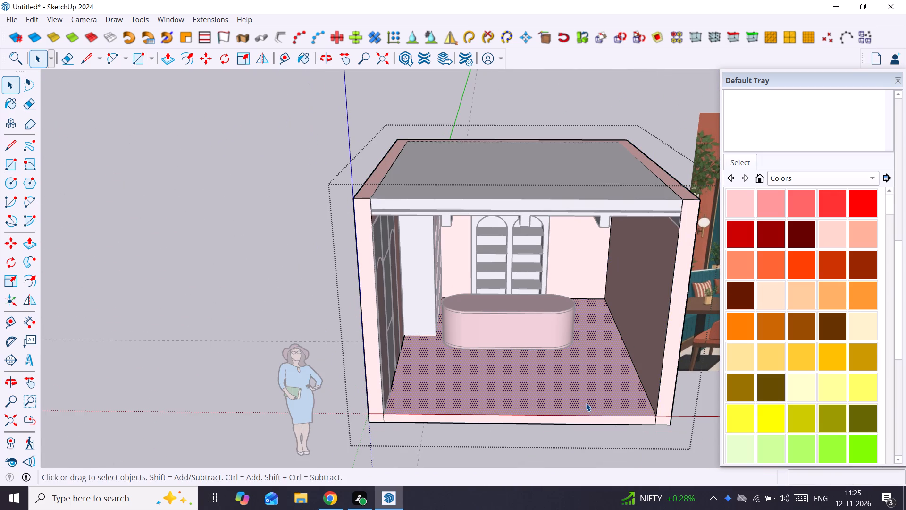
{"action": "left_click", "coordinate": [581, 417]}
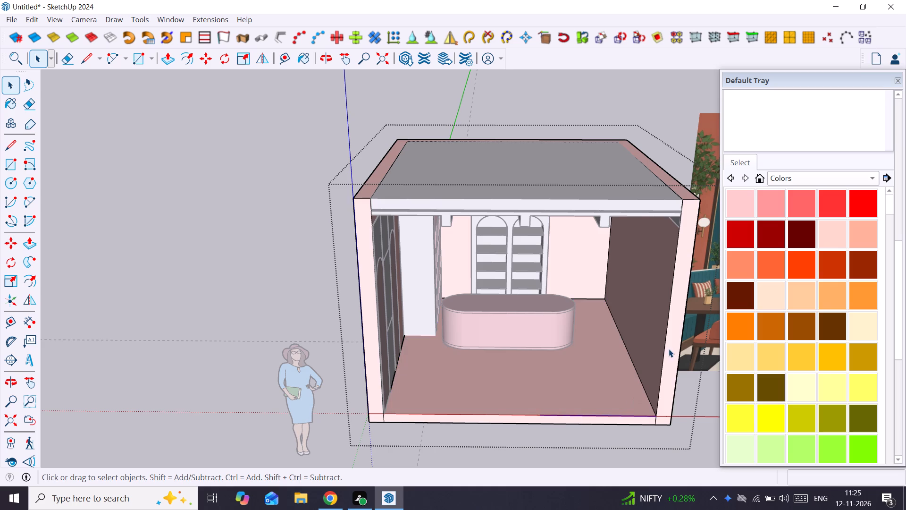
{"action": "left_click", "coordinate": [669, 349]}
{"action": "scroll", "coordinate": [637, 416], "scroll_direction": "up", "scroll_amount": 4}
{"action": "left_click", "coordinate": [621, 425]}
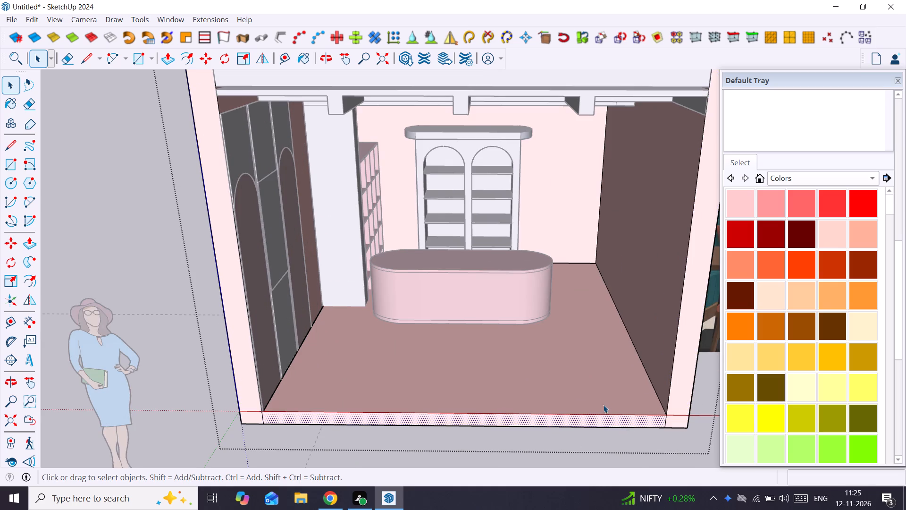
{"action": "scroll", "coordinate": [602, 402], "scroll_direction": "down", "scroll_amount": 8}
{"action": "middle_click_drag", "start_coordinate": [602, 402], "coordinate": [450, 417]}
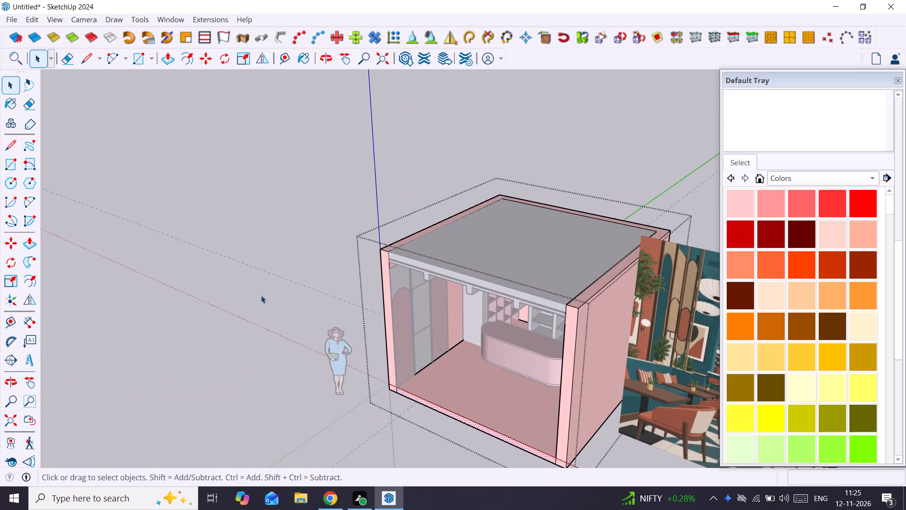
{"action": "left_click", "coordinate": [252, 284]}
{"action": "left_click", "coordinate": [497, 398]}
{"action": "double_click", "coordinate": [497, 398]}
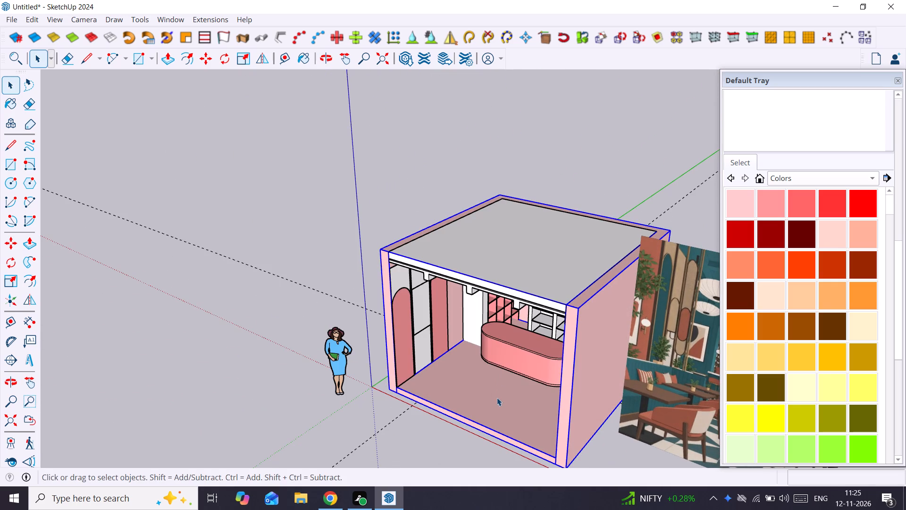
{"action": "double_click", "coordinate": [478, 408]}
{"action": "triple_click", "coordinate": [478, 408]}
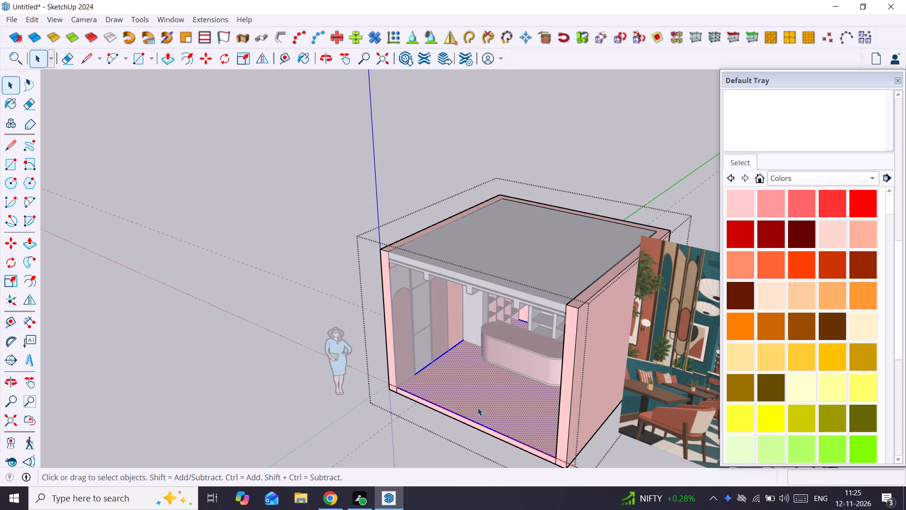
{"action": "left_click", "coordinate": [478, 408]}
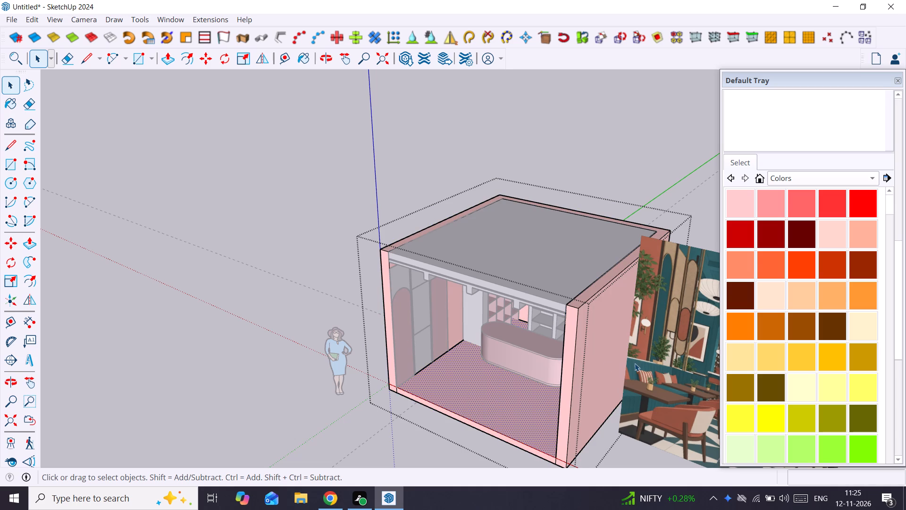
{"action": "left_click", "coordinate": [581, 357]}
{"action": "key", "text": "space"}
{"action": "left_click", "coordinate": [297, 308]}
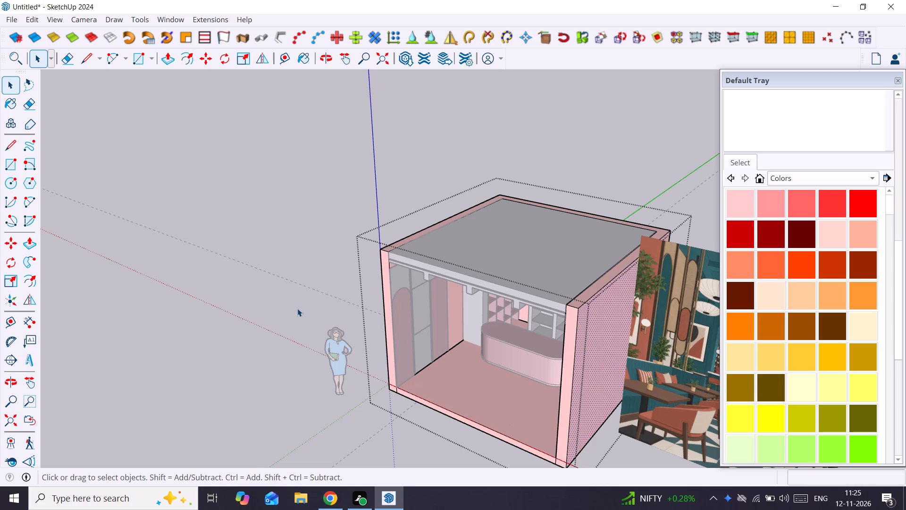
Isolate the bar's column-and-beam group from the rest of the model.
{"action": "scroll", "coordinate": [470, 378], "scroll_direction": "up", "scroll_amount": 6}
{"action": "middle_click_drag", "start_coordinate": [495, 367], "coordinate": [601, 337]}
{"action": "scroll", "coordinate": [512, 273], "scroll_direction": "down", "scroll_amount": 8}
{"action": "middle_click_drag", "start_coordinate": [495, 266], "coordinate": [485, 354]}
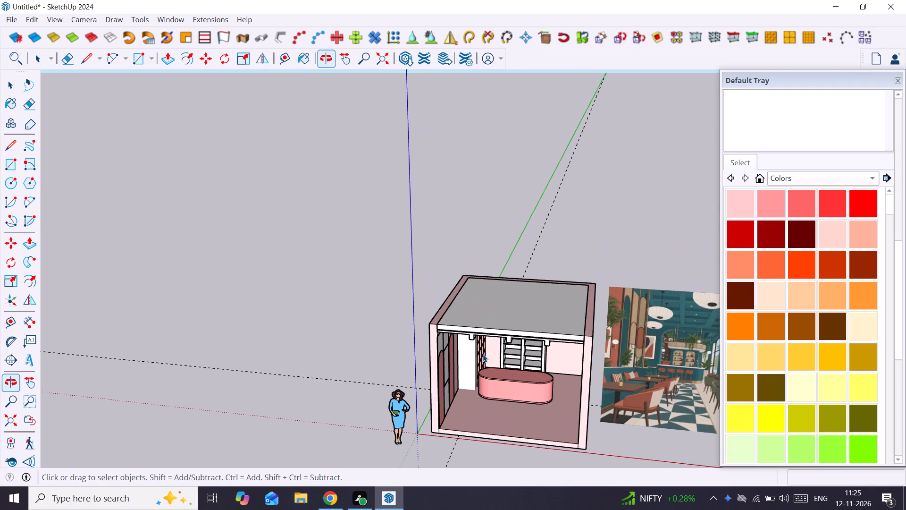
{"action": "left_click", "coordinate": [474, 354]}
{"action": "right_click", "coordinate": [474, 354]}
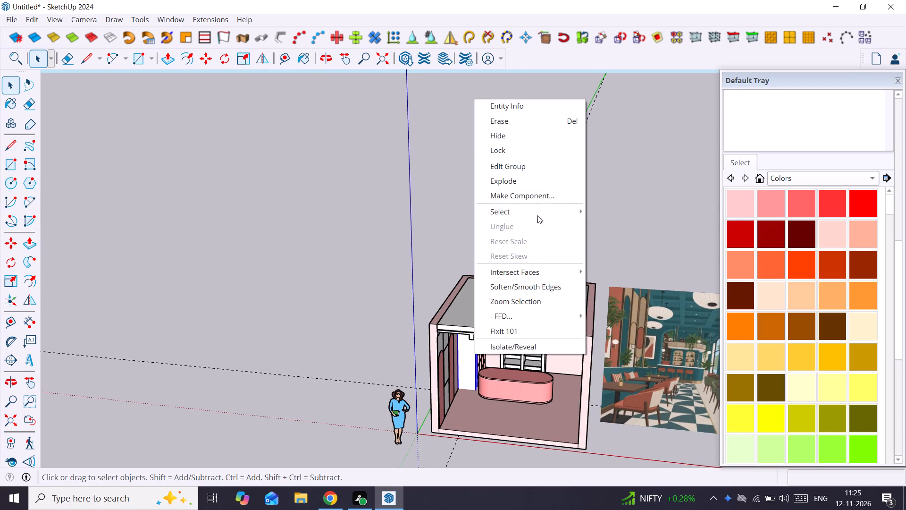
{"action": "left_click", "coordinate": [555, 348]}
Push the column's bottom face up 6" inside the column-and-beam group.
{"action": "scroll", "coordinate": [485, 418], "scroll_direction": "up", "scroll_amount": 4}
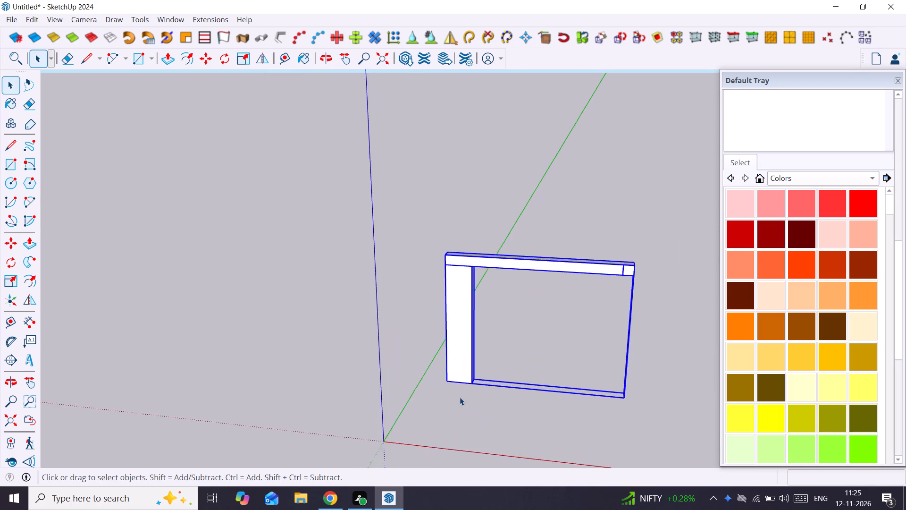
{"action": "scroll", "coordinate": [460, 397], "scroll_direction": "up", "scroll_amount": 7}
{"action": "double_click", "coordinate": [476, 325]}
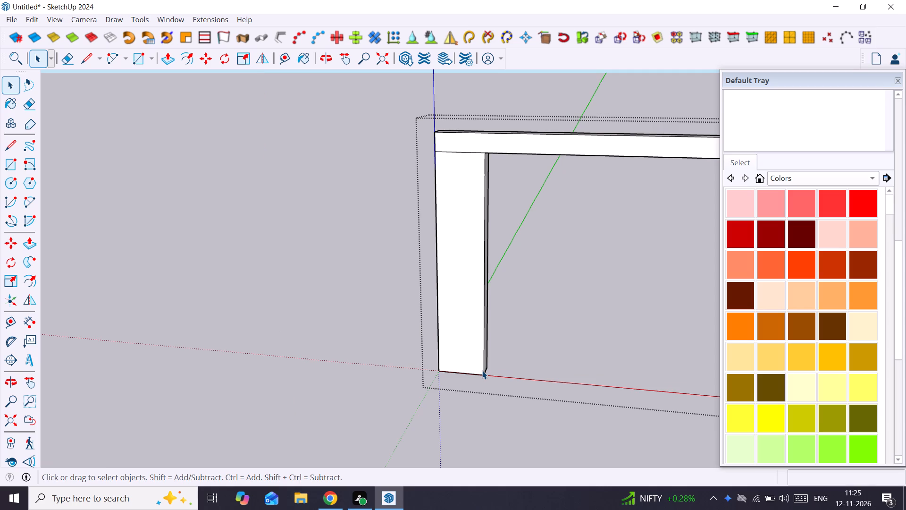
{"action": "scroll", "coordinate": [482, 371], "scroll_direction": "up", "scroll_amount": 2}
{"action": "middle_click_drag", "start_coordinate": [482, 371], "coordinate": [496, 57]}
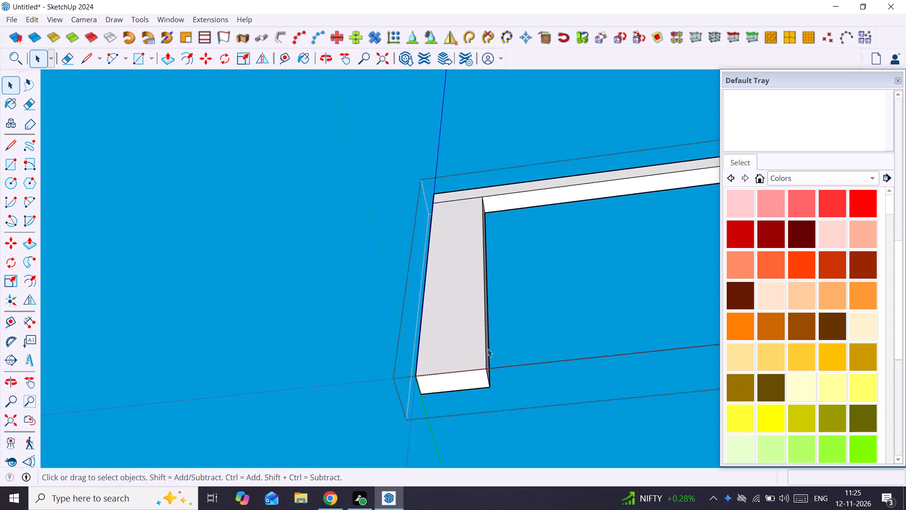
{"action": "left_click", "coordinate": [453, 384]}
{"action": "key", "text": "p"}
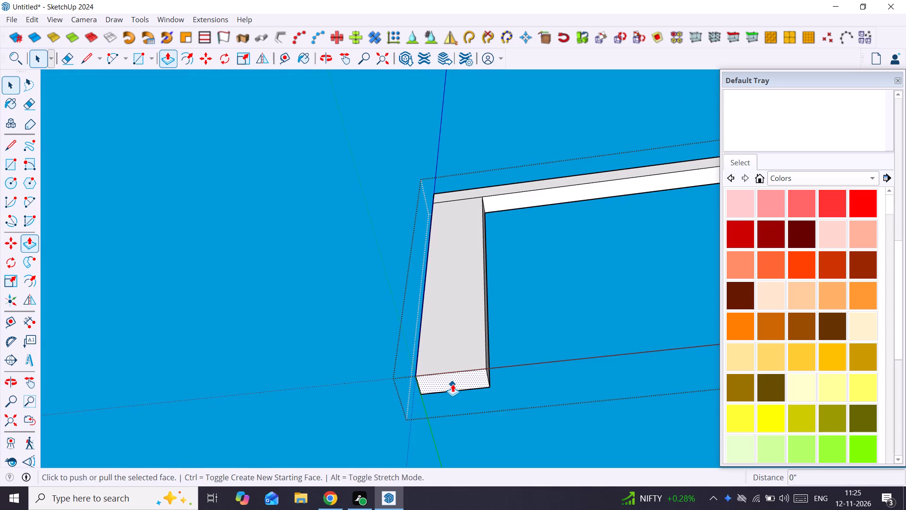
{"action": "left_click", "coordinate": [453, 384]}
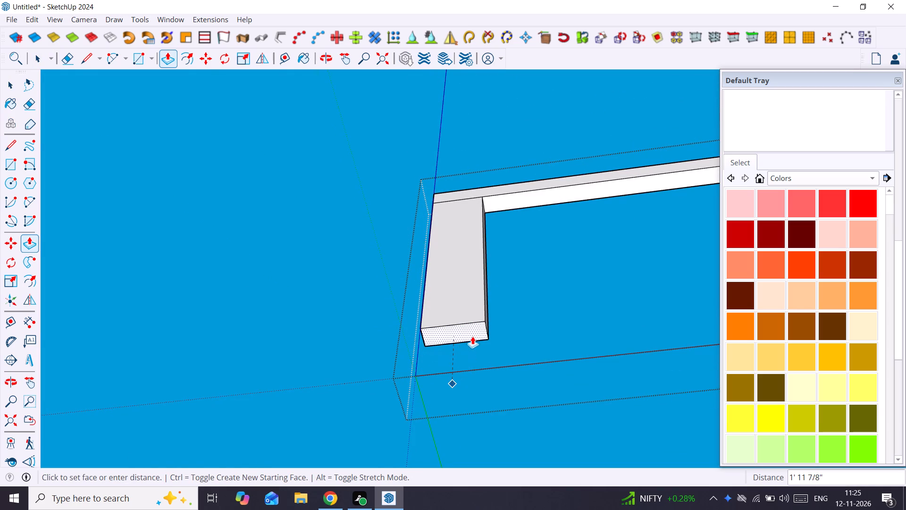
{"action": "type", "text": "6\""}
{"action": "key", "text": "Return"}
{"action": "key", "text": "space"}
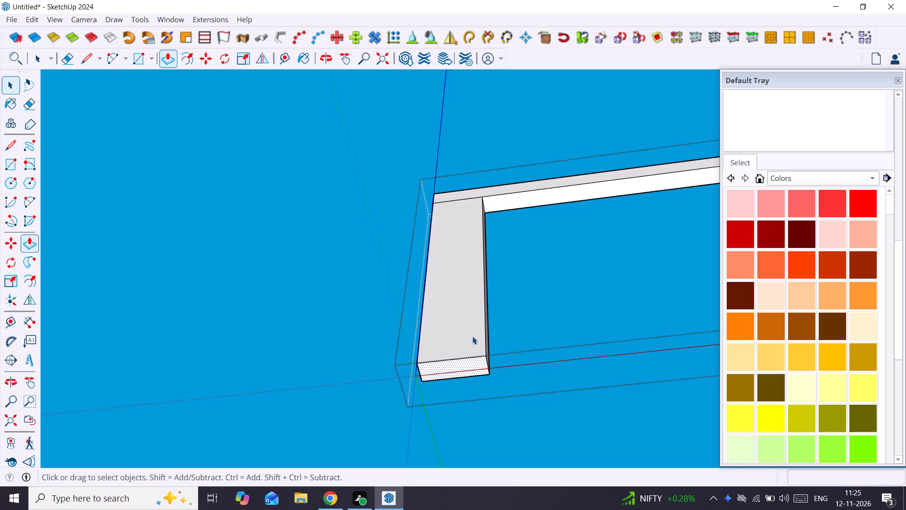
{"action": "left_click", "coordinate": [333, 290]}
Reveal the rest of the model around the column-and-beam group.
{"action": "scroll", "coordinate": [427, 290], "scroll_direction": "down", "scroll_amount": 8}
{"action": "left_click", "coordinate": [436, 286]}
{"action": "right_click", "coordinate": [436, 286]}
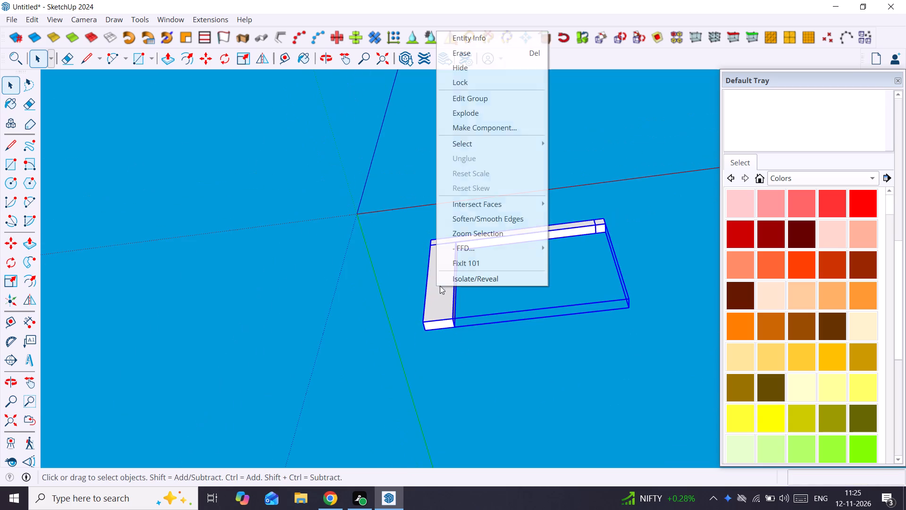
{"action": "left_click", "coordinate": [476, 283]}
Isolate the pink open shelving unit standing behind the column.
{"action": "scroll", "coordinate": [476, 283], "scroll_direction": "down", "scroll_amount": 4}
{"action": "middle_click_drag", "start_coordinate": [476, 283], "coordinate": [478, 407]}
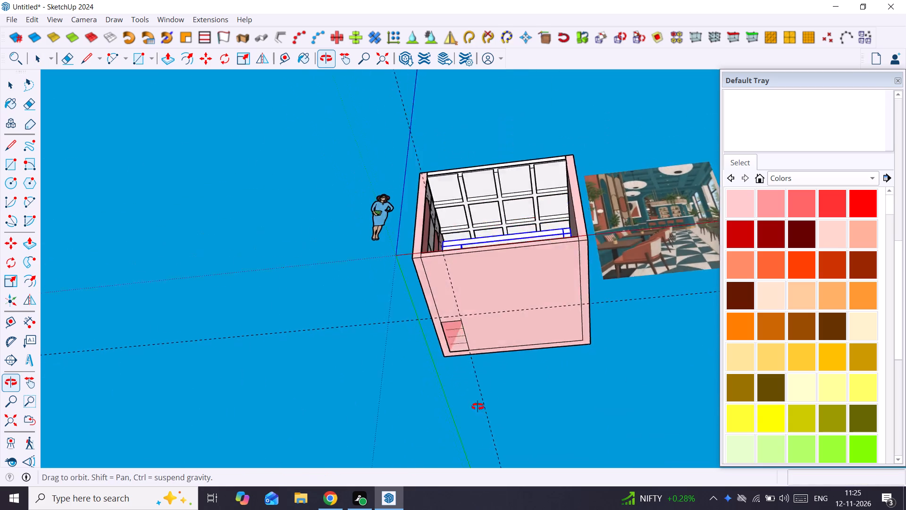
{"action": "middle_click_drag", "start_coordinate": [478, 407], "coordinate": [489, 367]}
{"action": "left_click", "coordinate": [453, 331]}
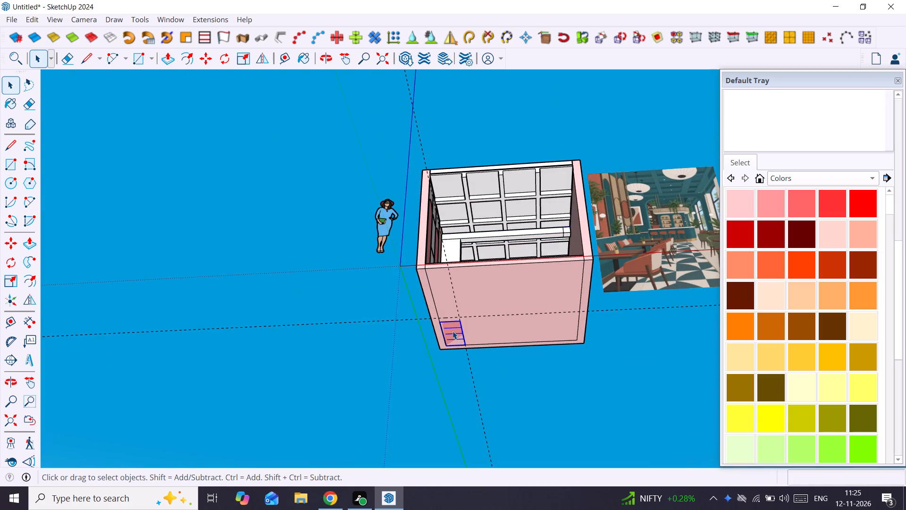
{"action": "right_click", "coordinate": [453, 331]}
{"action": "left_click", "coordinate": [485, 323]}
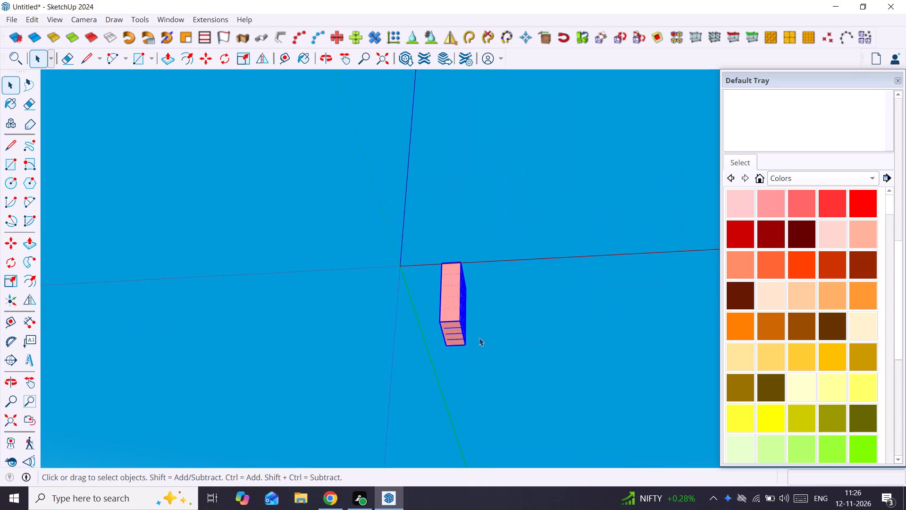
Move the isolated pink shelving unit up 6" along the blue axis.
{"action": "left_click", "coordinate": [454, 334]}
{"action": "middle_click_drag", "start_coordinate": [453, 314], "coordinate": [425, 445]}
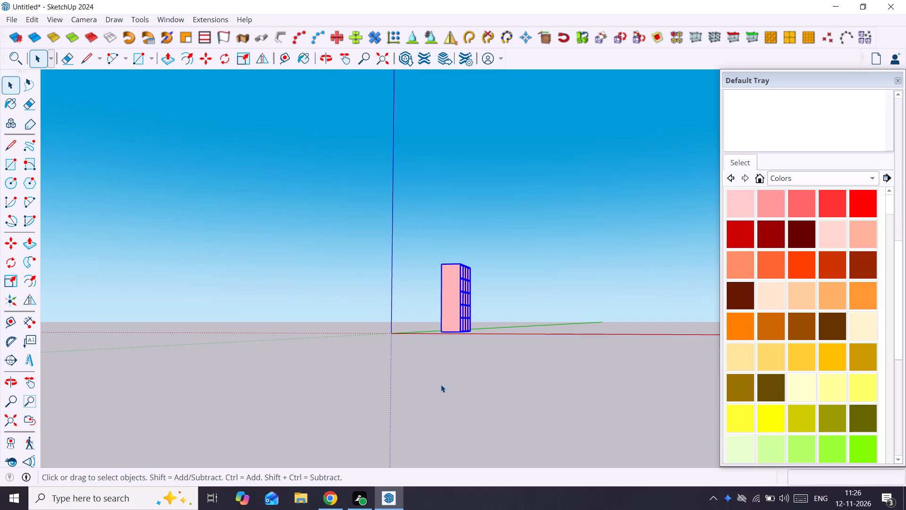
{"action": "key", "text": "m"}
{"action": "scroll", "coordinate": [447, 357], "scroll_direction": "up", "scroll_amount": 15}
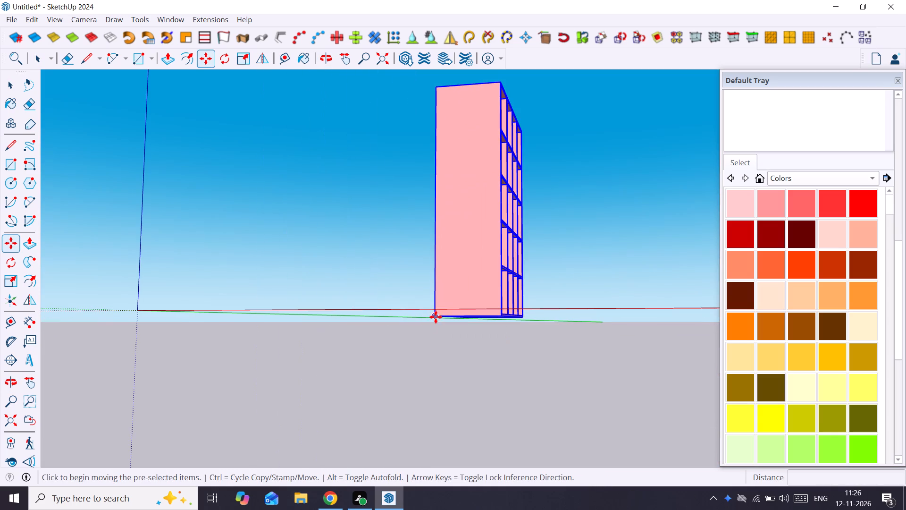
{"action": "left_click", "coordinate": [435, 315]}
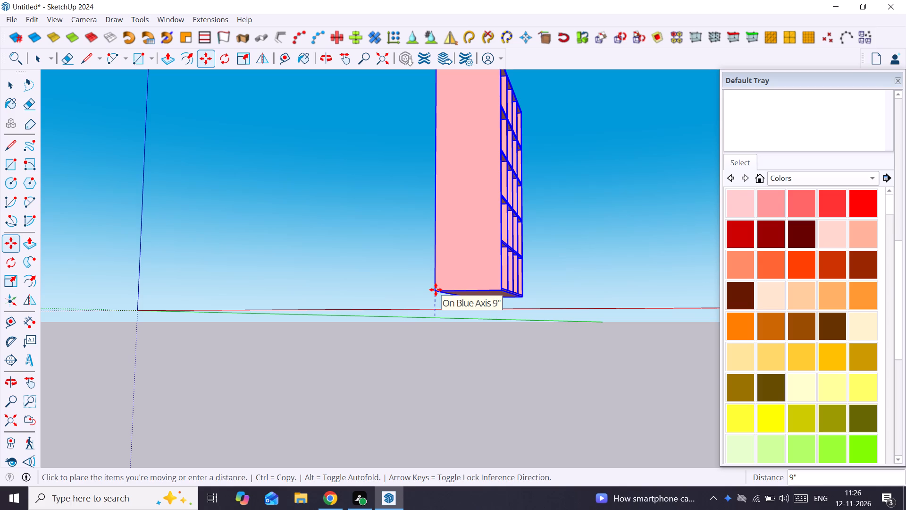
{"action": "type", "text": "6\""}
{"action": "key", "text": "Return"}
{"action": "key", "text": "space"}
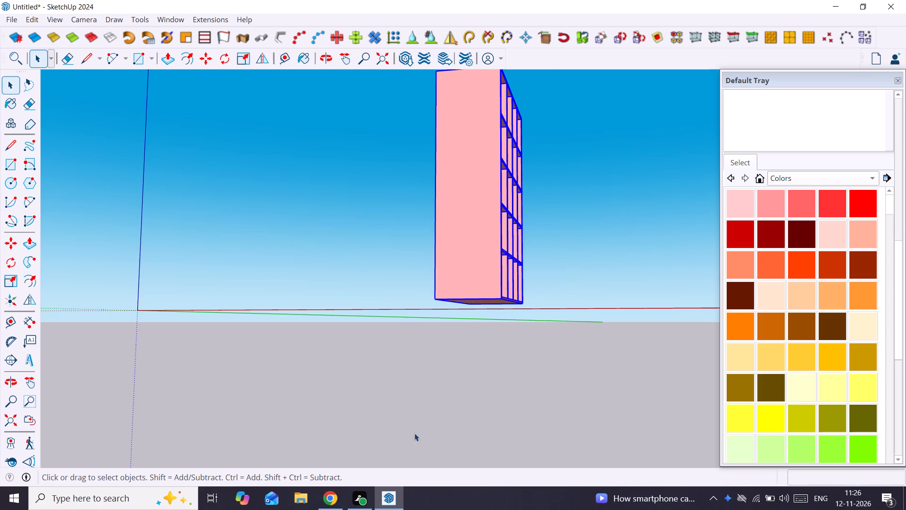
Reveal the rest of the model around the pink shelving unit.
{"action": "right_click", "coordinate": [441, 277]}
{"action": "left_click", "coordinate": [486, 268]}
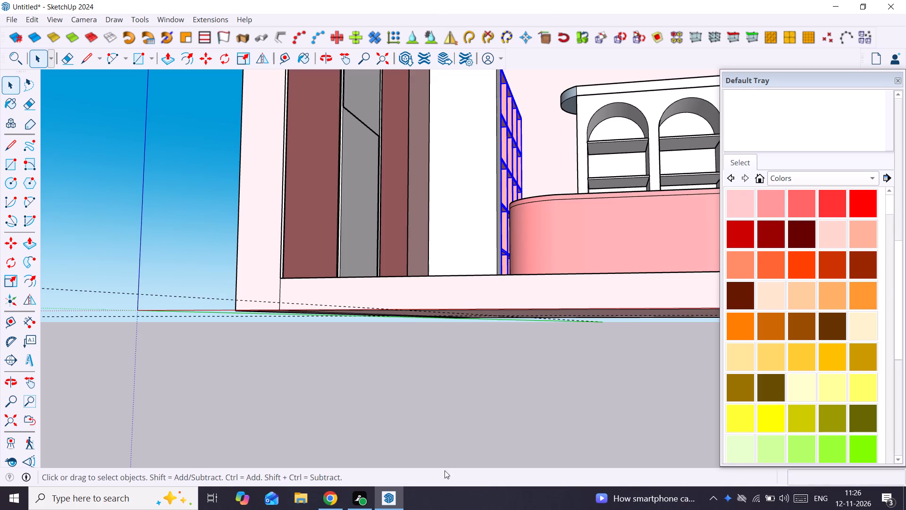
Examine how the raised shelving unit sits on the floor, behind the column and beside the bar counter.
{"action": "scroll", "coordinate": [401, 493], "scroll_direction": "down", "scroll_amount": 8}
{"action": "scroll", "coordinate": [391, 309], "scroll_direction": "down", "scroll_amount": 5}
{"action": "middle_click_drag", "start_coordinate": [393, 306], "coordinate": [483, 66]}
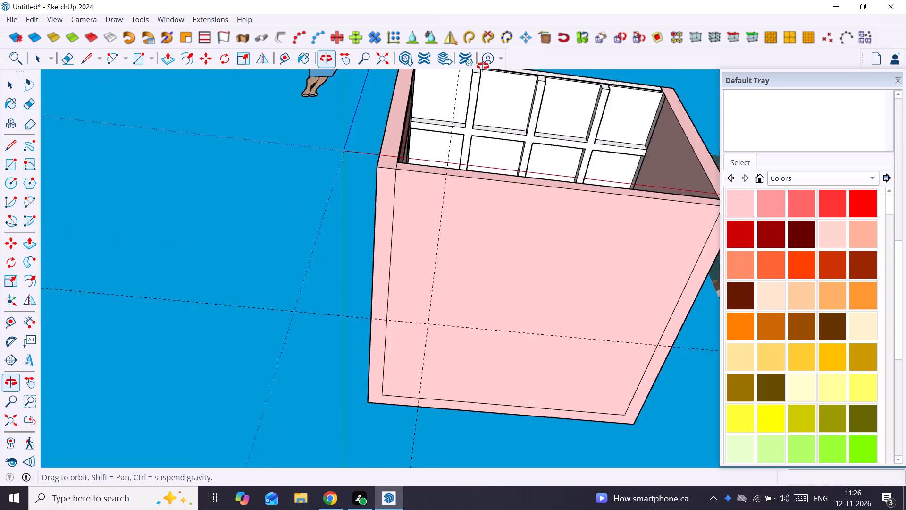
{"action": "middle_click_drag", "start_coordinate": [483, 66], "coordinate": [356, 377]}
{"action": "scroll", "coordinate": [485, 257], "scroll_direction": "up", "scroll_amount": 9}
{"action": "scroll", "coordinate": [477, 249], "scroll_direction": "down", "scroll_amount": 5}
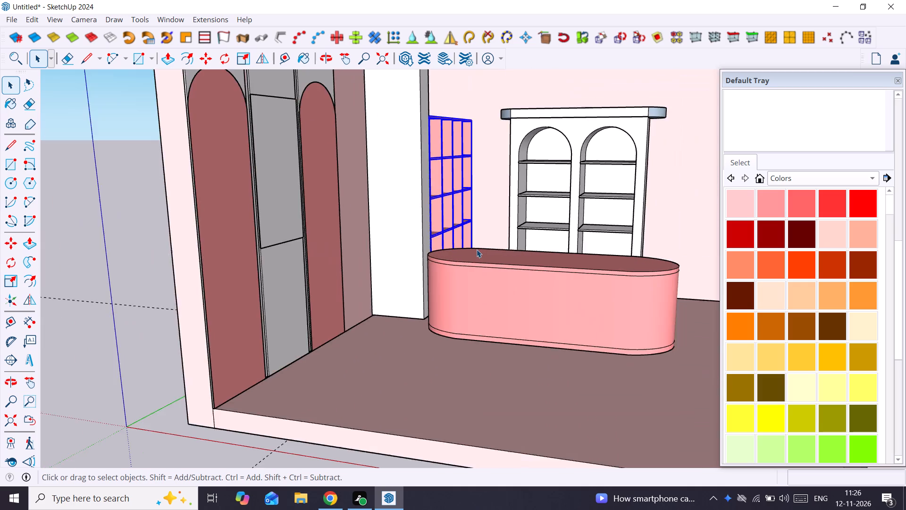
{"action": "scroll", "coordinate": [477, 249], "scroll_direction": "down", "scroll_amount": 4}
{"action": "scroll", "coordinate": [471, 251], "scroll_direction": "up", "scroll_amount": 1}
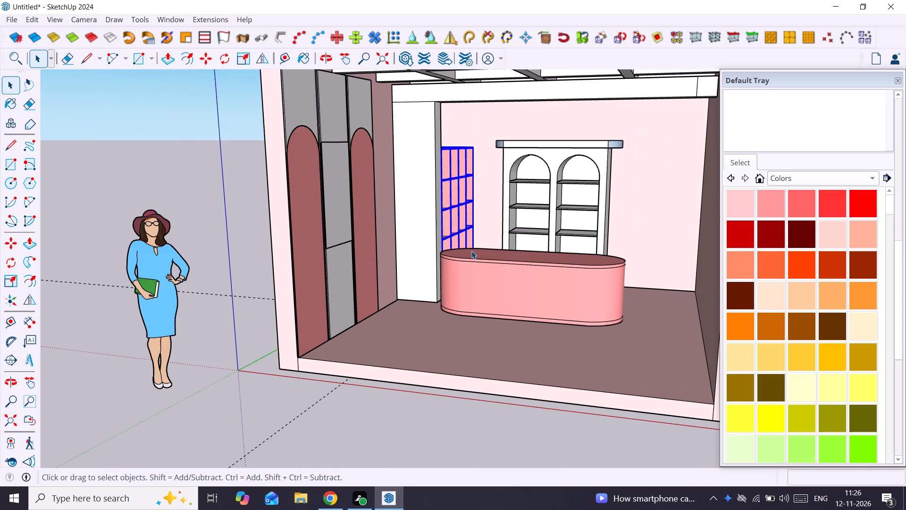
{"action": "scroll", "coordinate": [471, 251], "scroll_direction": "down", "scroll_amount": 2}
{"action": "middle_click_drag", "start_coordinate": [471, 251], "coordinate": [506, 267]}
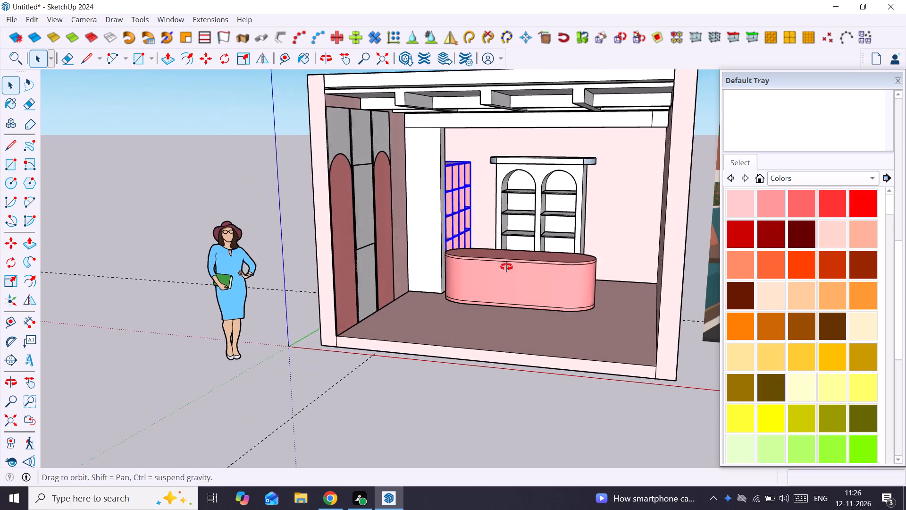
{"action": "middle_click_drag", "start_coordinate": [506, 267], "coordinate": [612, 297]}
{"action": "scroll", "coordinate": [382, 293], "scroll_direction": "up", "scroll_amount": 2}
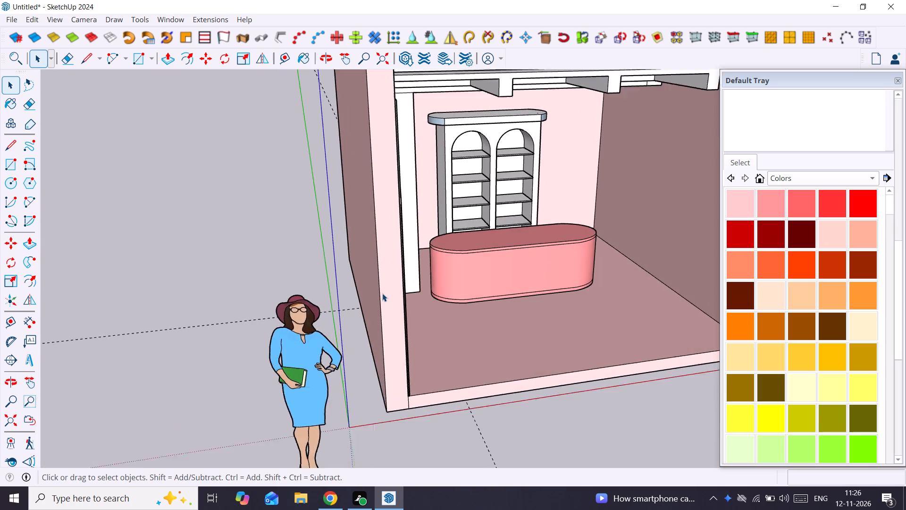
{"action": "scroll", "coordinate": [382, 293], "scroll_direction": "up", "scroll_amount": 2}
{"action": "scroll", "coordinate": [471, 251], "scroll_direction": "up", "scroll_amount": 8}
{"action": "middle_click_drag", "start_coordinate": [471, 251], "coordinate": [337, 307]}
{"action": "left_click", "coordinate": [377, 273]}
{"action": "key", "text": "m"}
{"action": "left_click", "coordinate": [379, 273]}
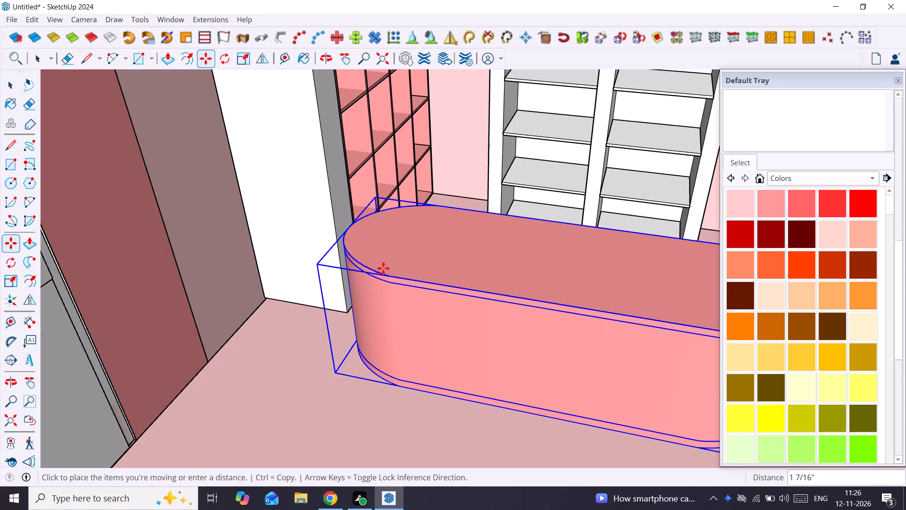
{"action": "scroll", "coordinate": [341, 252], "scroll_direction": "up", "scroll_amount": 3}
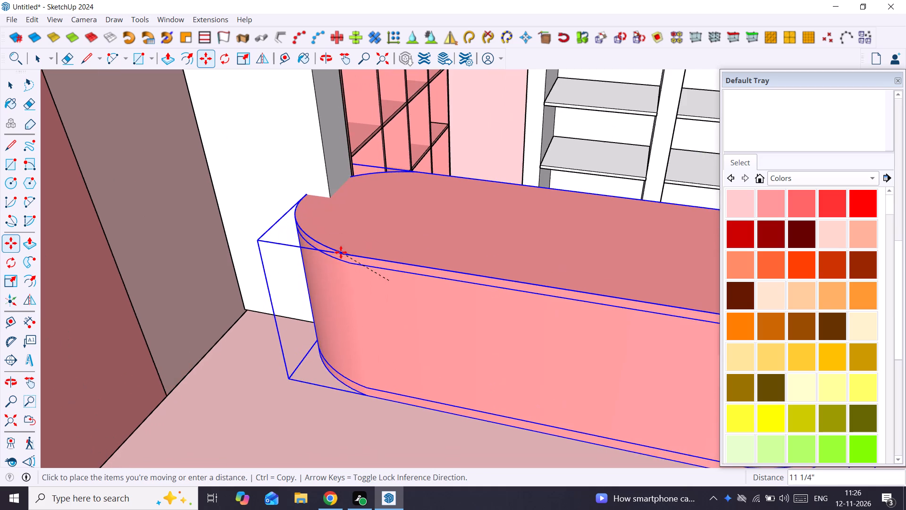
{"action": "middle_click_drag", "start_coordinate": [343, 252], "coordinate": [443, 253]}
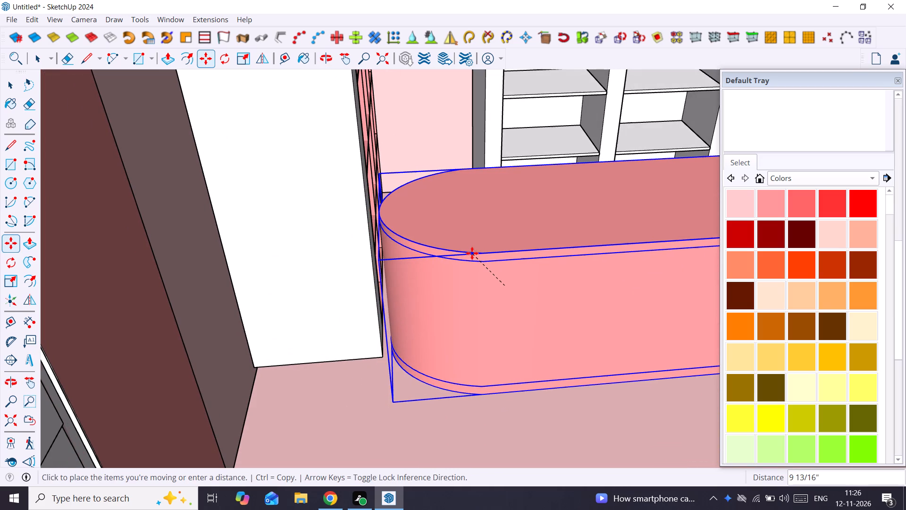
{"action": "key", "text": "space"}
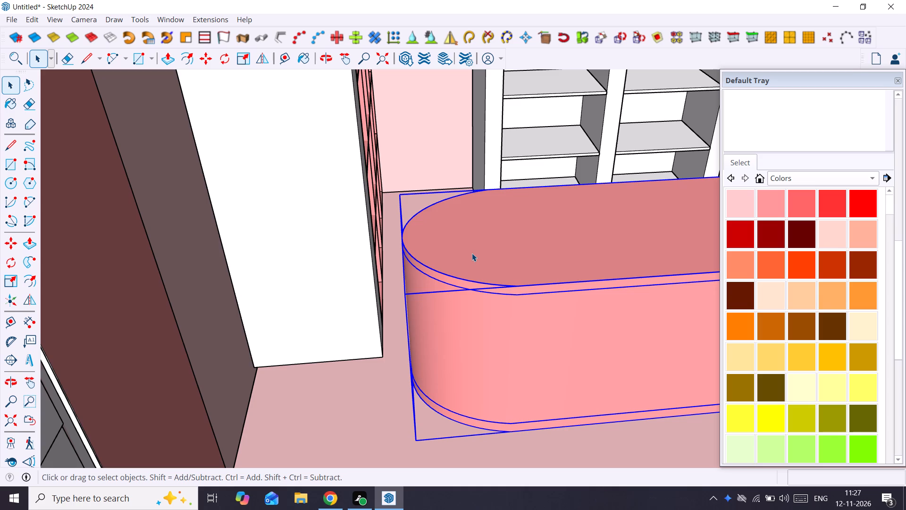
Move the pink bar counter along the red axis until its rounded end sits close to the white column.
{"action": "key", "text": "m"}
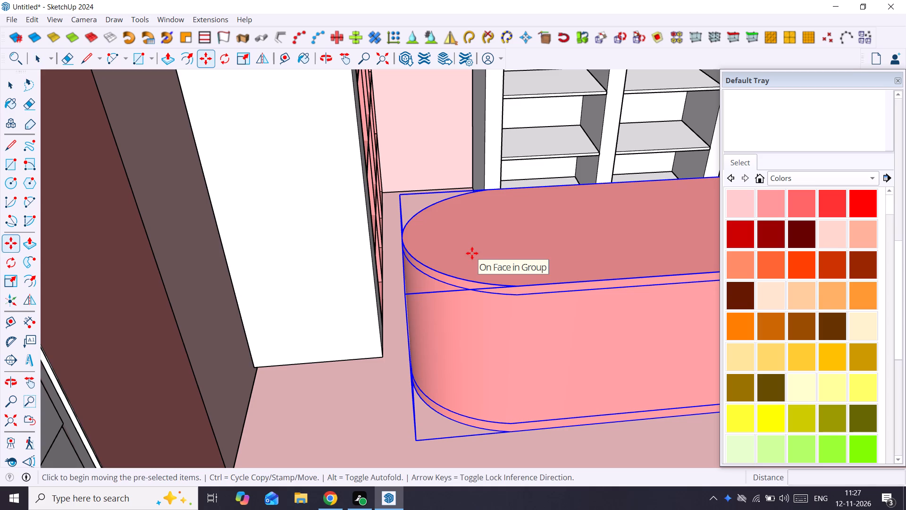
{"action": "left_click", "coordinate": [472, 253]}
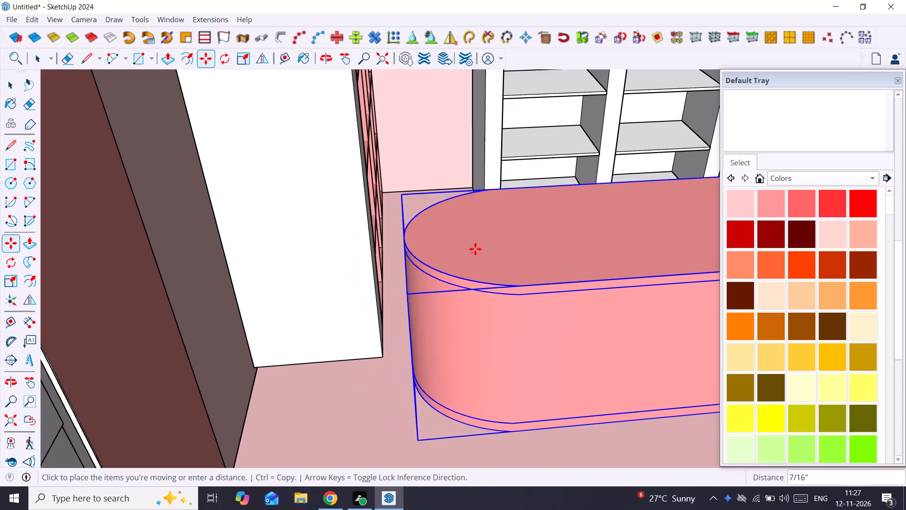
{"action": "key", "text": "Left"}
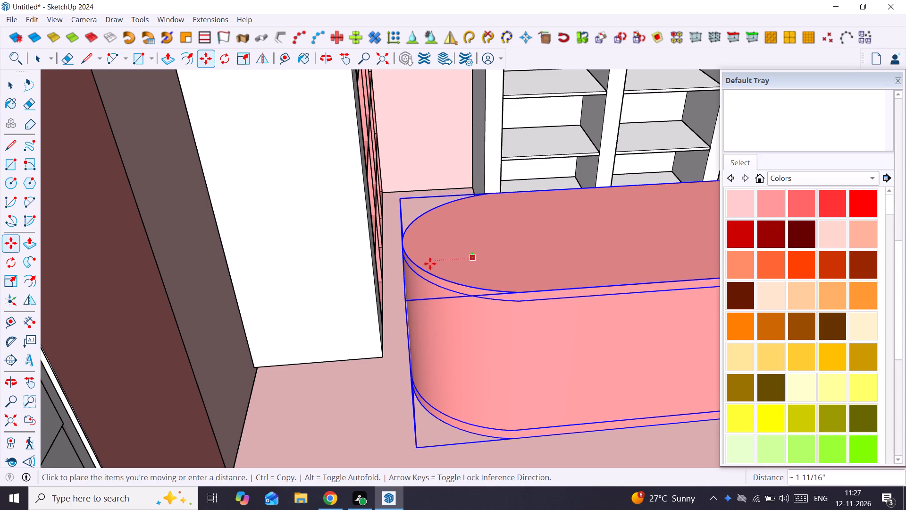
{"action": "key", "text": "Right"}
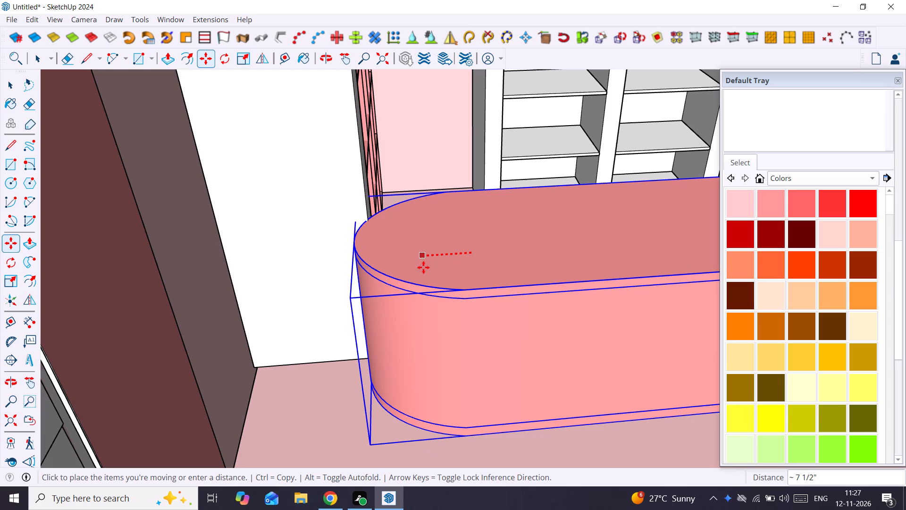
{"action": "left_click", "coordinate": [434, 267]}
{"action": "scroll", "coordinate": [434, 267], "scroll_direction": "down", "scroll_amount": 9}
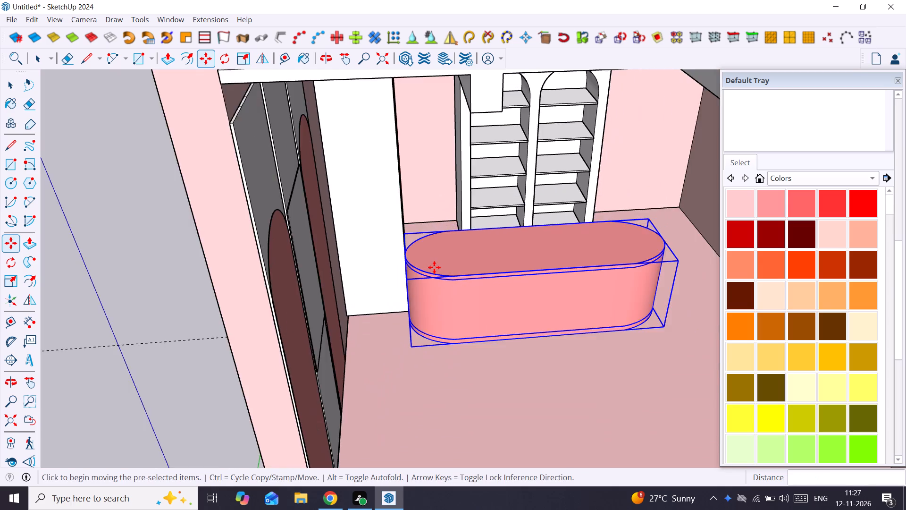
{"action": "scroll", "coordinate": [434, 267], "scroll_direction": "down", "scroll_amount": 12}
{"action": "middle_click_drag", "start_coordinate": [445, 286], "coordinate": [303, 248]}
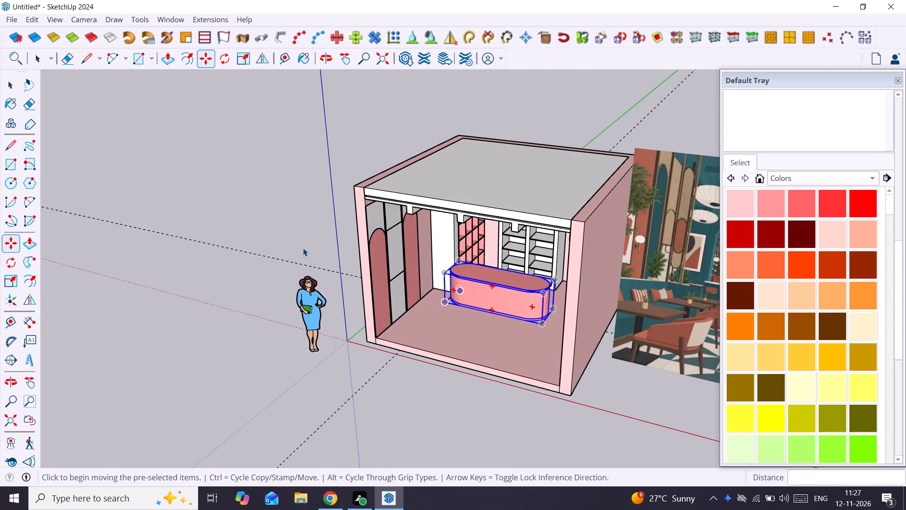
{"action": "key", "text": "space"}
Delete all guide lines from the model.
{"action": "left_click", "coordinate": [30, 19]}
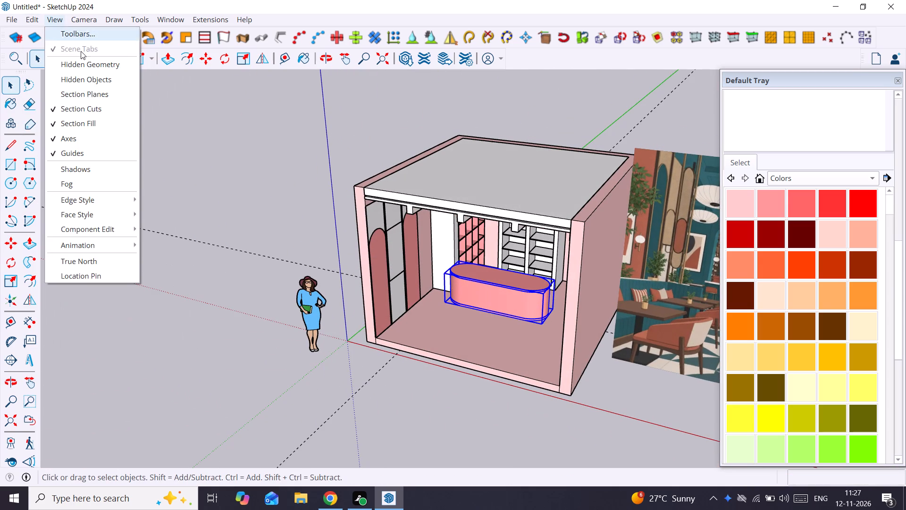
{"action": "left_click", "coordinate": [71, 135]}
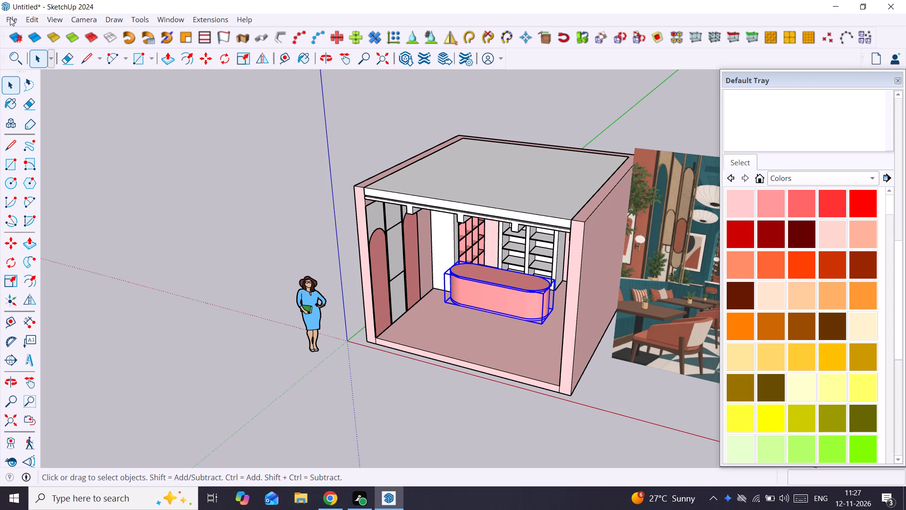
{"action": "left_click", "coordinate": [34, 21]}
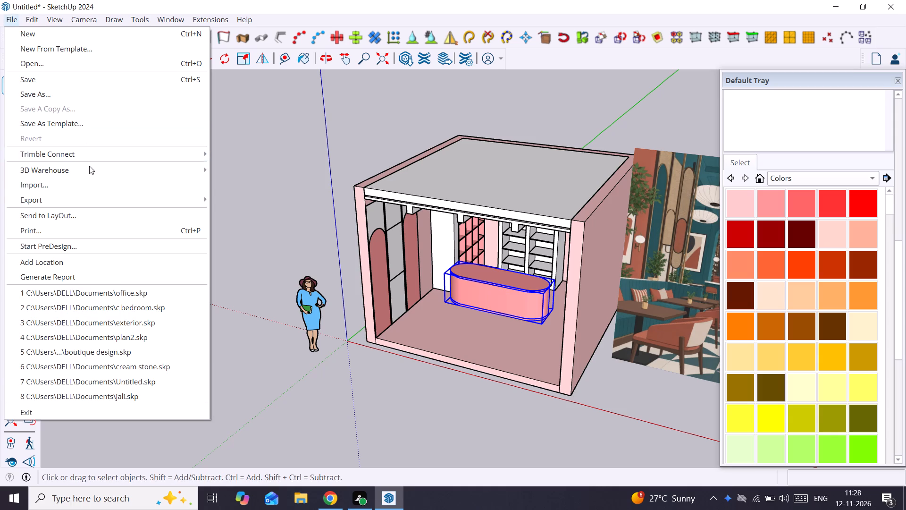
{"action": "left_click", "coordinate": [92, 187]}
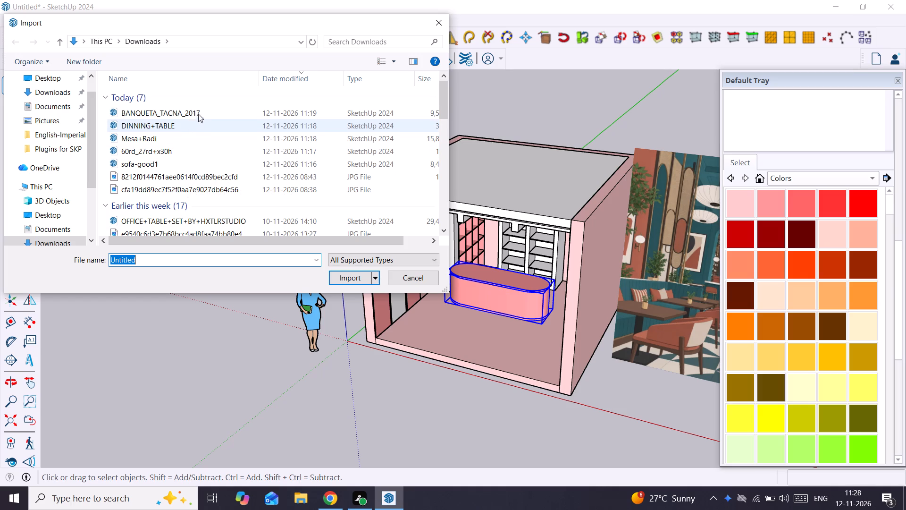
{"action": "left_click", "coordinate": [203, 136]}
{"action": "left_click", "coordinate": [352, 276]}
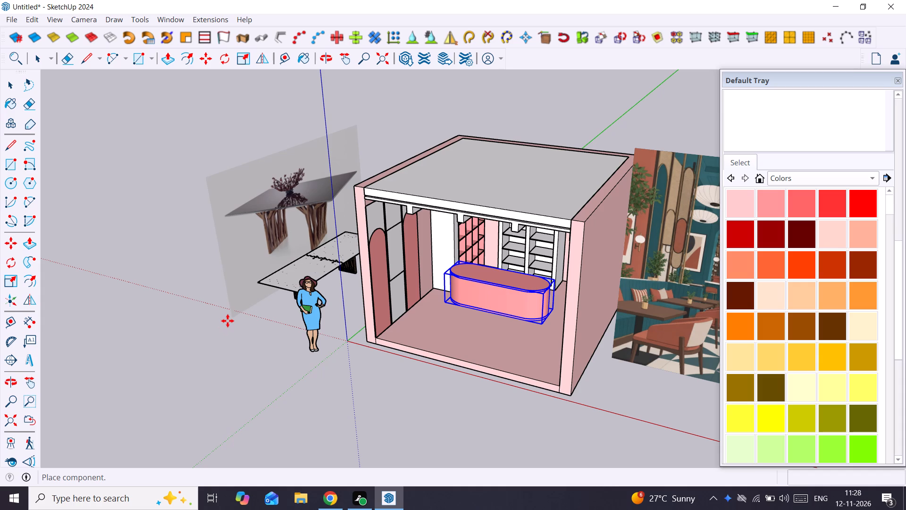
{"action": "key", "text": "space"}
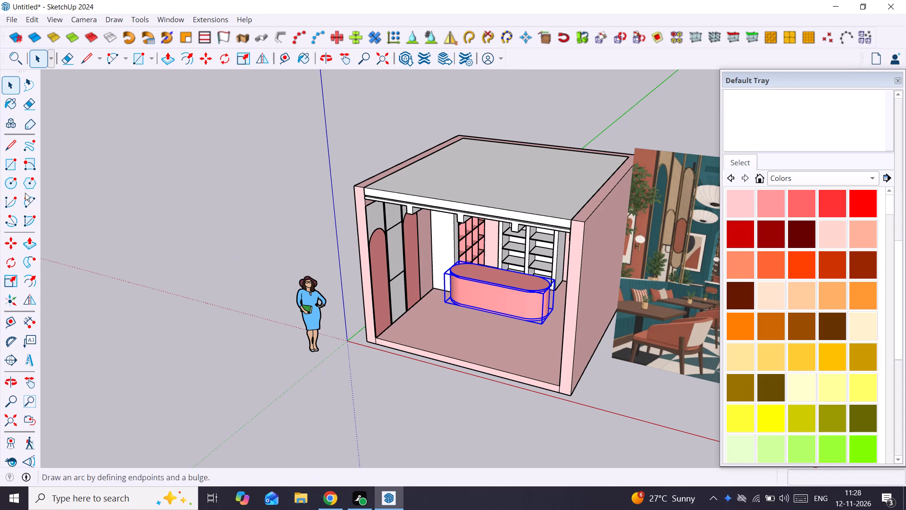
Import the sofa-good1 model from Downloads and place it at the room's open front corner, beside the arched-panel wall.
{"action": "left_click", "coordinate": [10, 17]}
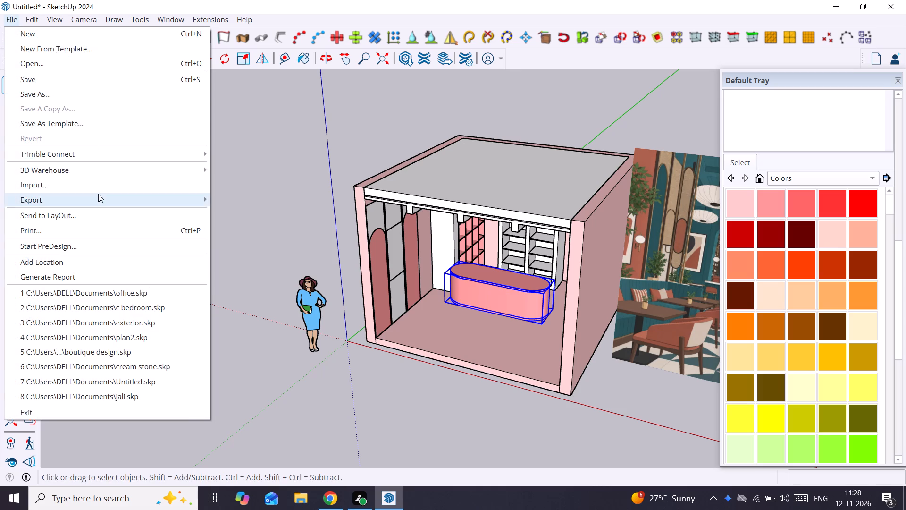
{"action": "left_click", "coordinate": [100, 184]}
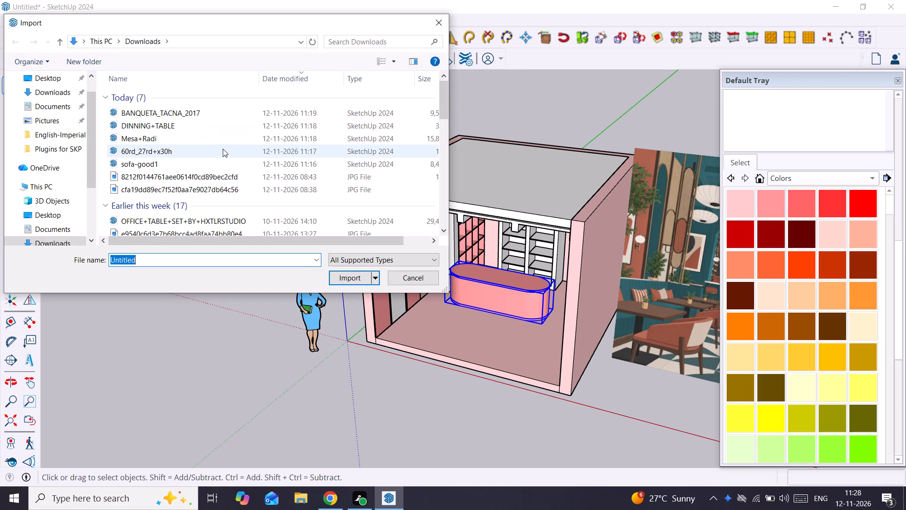
{"action": "left_click", "coordinate": [227, 159]}
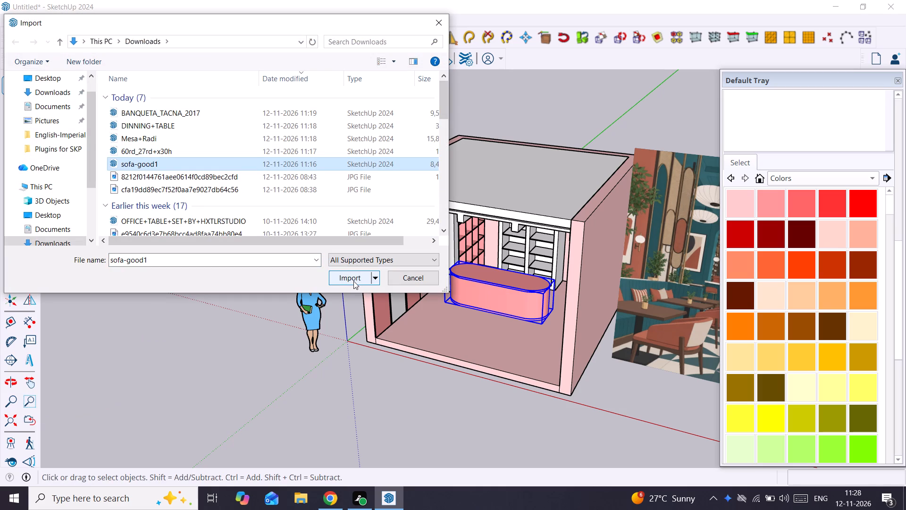
{"action": "left_click", "coordinate": [353, 281]}
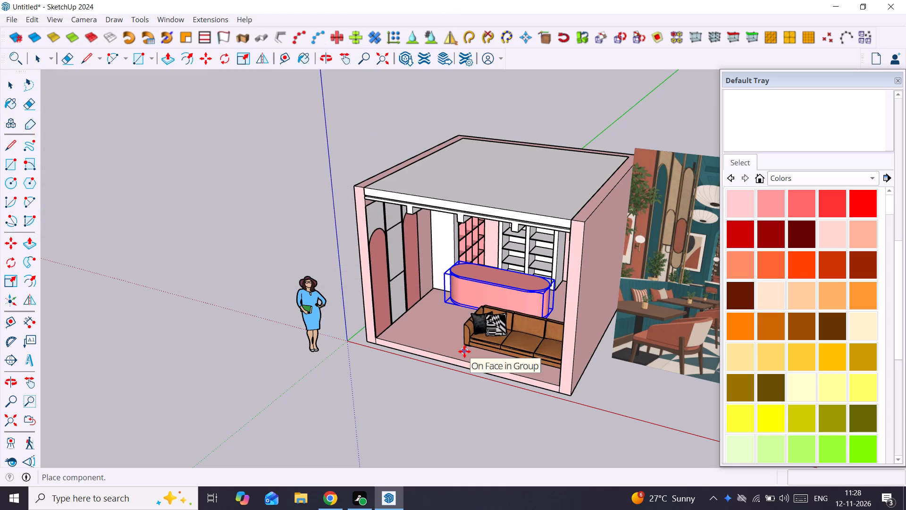
{"action": "scroll", "coordinate": [379, 352], "scroll_direction": "up", "scroll_amount": 3}
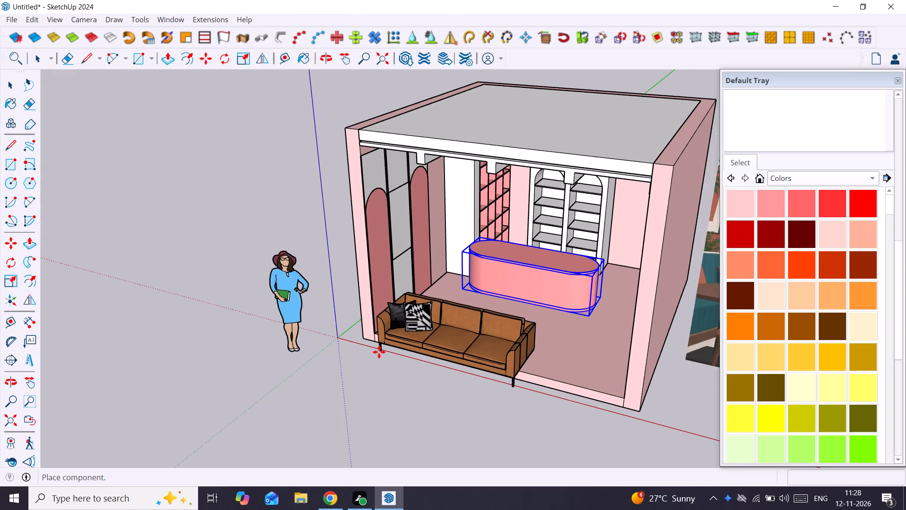
{"action": "scroll", "coordinate": [379, 352], "scroll_direction": "up", "scroll_amount": 10}
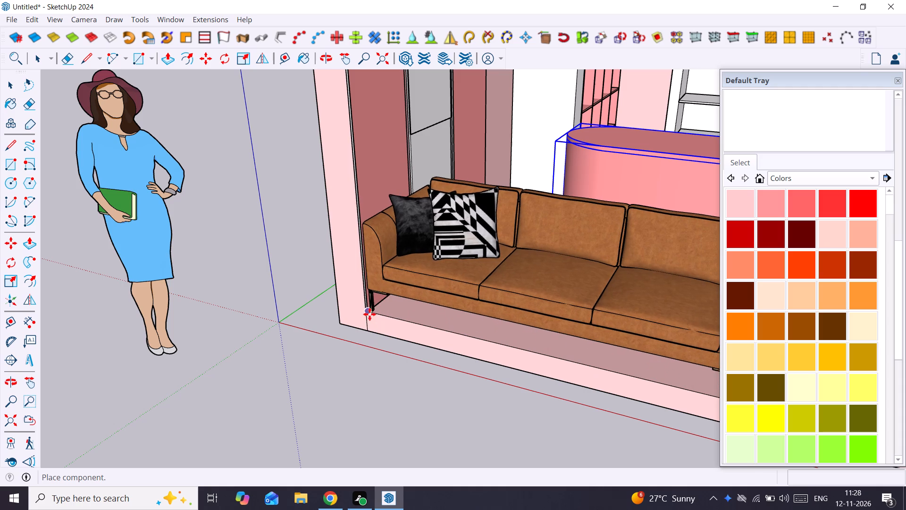
{"action": "left_click", "coordinate": [369, 314]}
{"action": "scroll", "coordinate": [369, 314], "scroll_direction": "down", "scroll_amount": 15}
{"action": "middle_click_drag", "start_coordinate": [369, 314], "coordinate": [471, 320]}
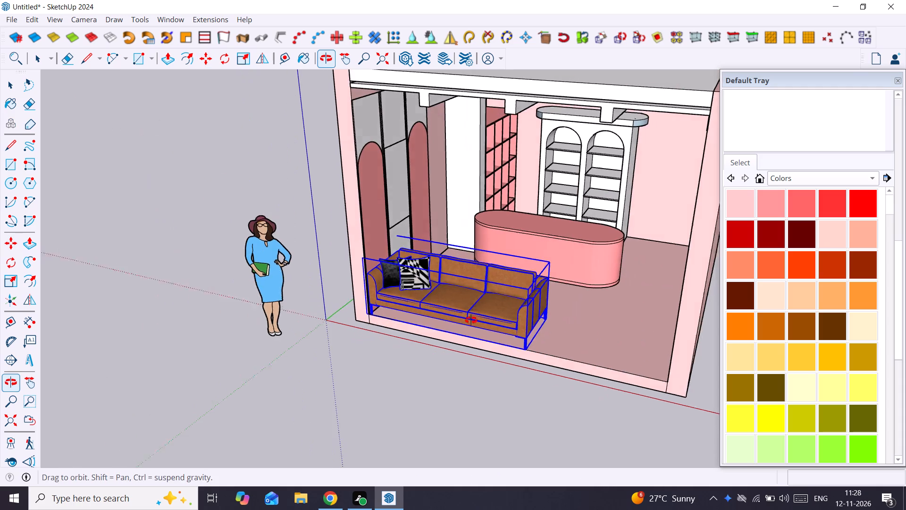
{"action": "middle_click_drag", "start_coordinate": [471, 320], "coordinate": [484, 322]}
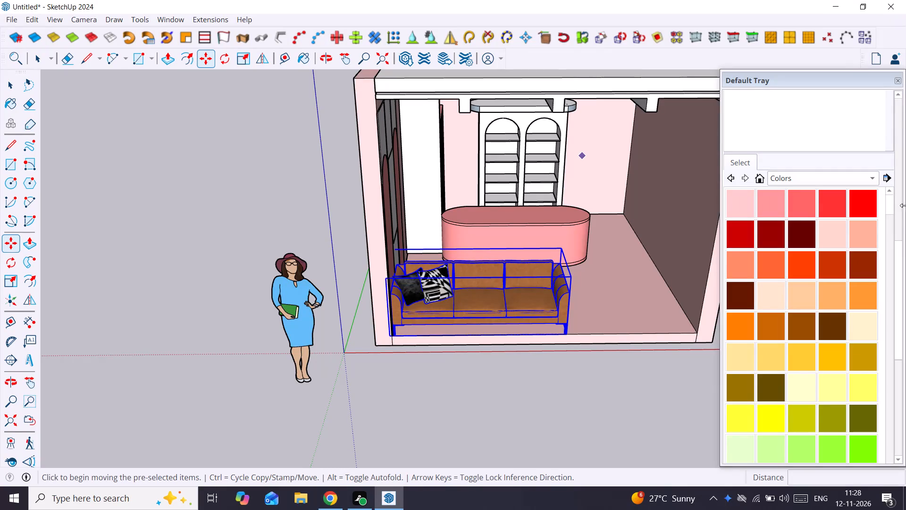
Rotate the sofa 90 degrees about the vertical axis around its back corner.
{"action": "scroll", "coordinate": [447, 286], "scroll_direction": "up", "scroll_amount": 3}
{"action": "middle_click_drag", "start_coordinate": [446, 285], "coordinate": [433, 364]}
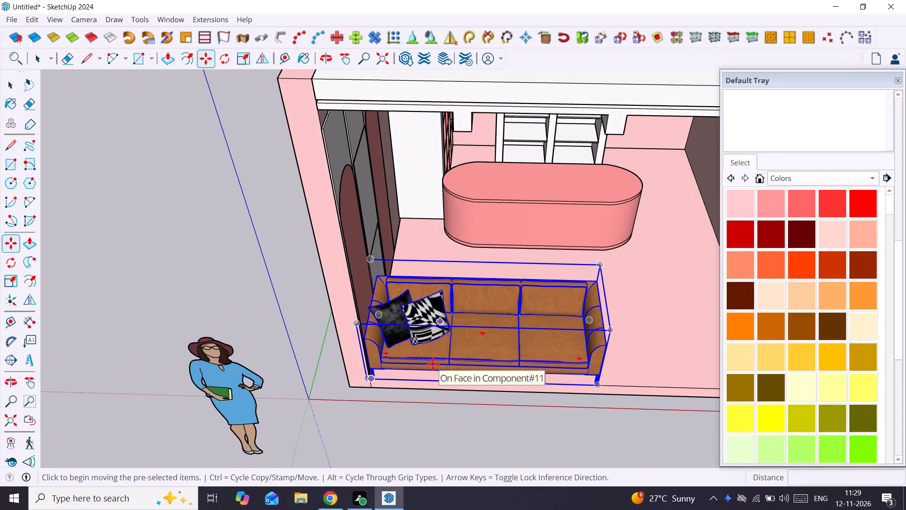
{"action": "key", "text": "q"}
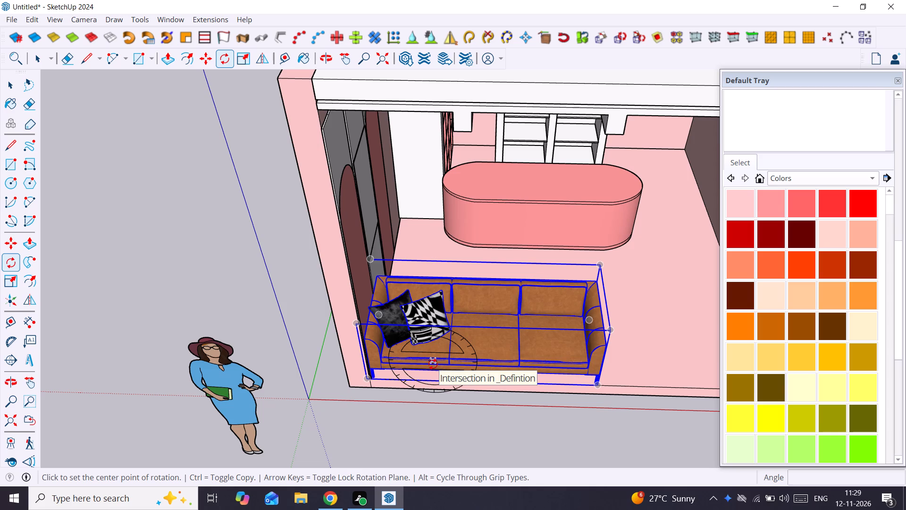
{"action": "key", "text": "Up"}
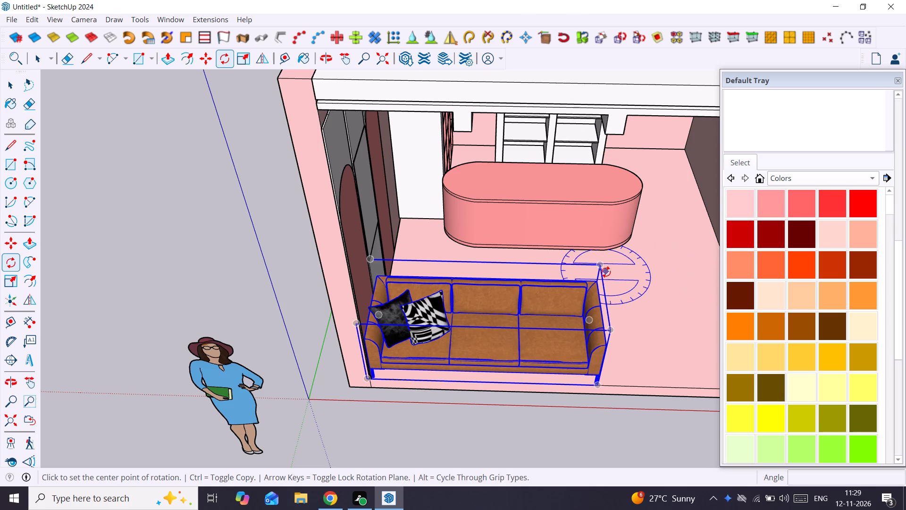
{"action": "left_click", "coordinate": [603, 267]}
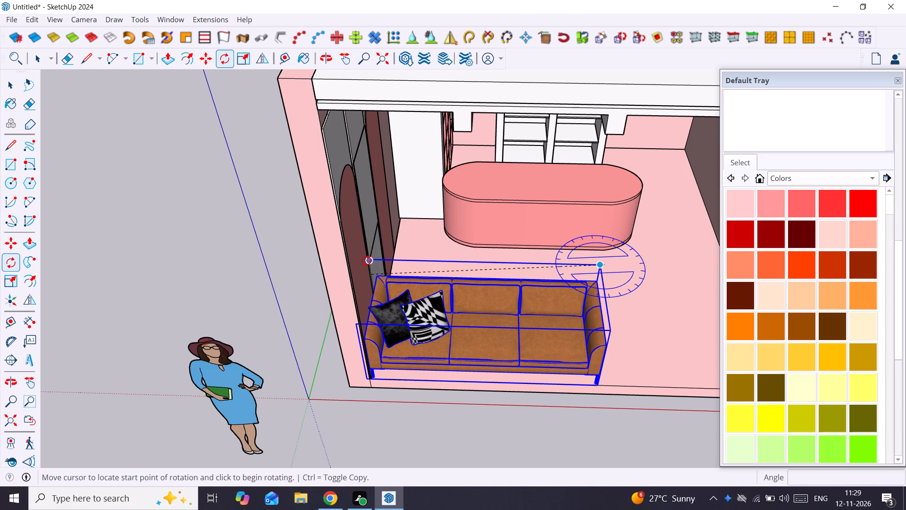
{"action": "scroll", "coordinate": [366, 258], "scroll_direction": "up", "scroll_amount": 4}
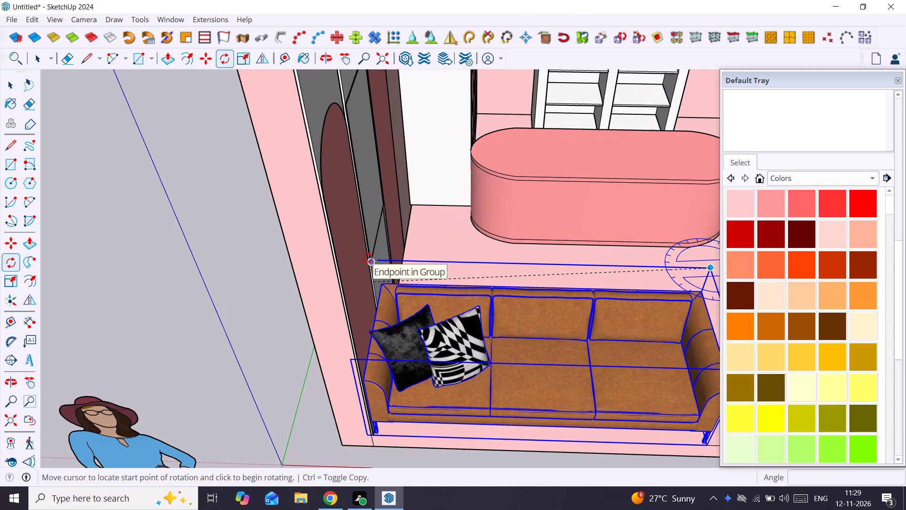
{"action": "scroll", "coordinate": [368, 258], "scroll_direction": "up", "scroll_amount": 5}
{"action": "left_click", "coordinate": [371, 260]}
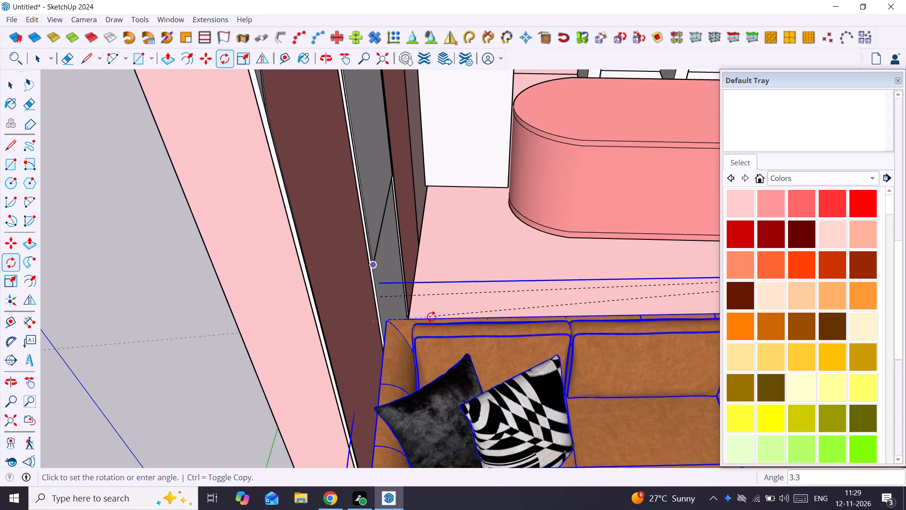
{"action": "scroll", "coordinate": [432, 317], "scroll_direction": "down", "scroll_amount": 20}
{"action": "scroll", "coordinate": [432, 317], "scroll_direction": "down", "scroll_amount": 2}
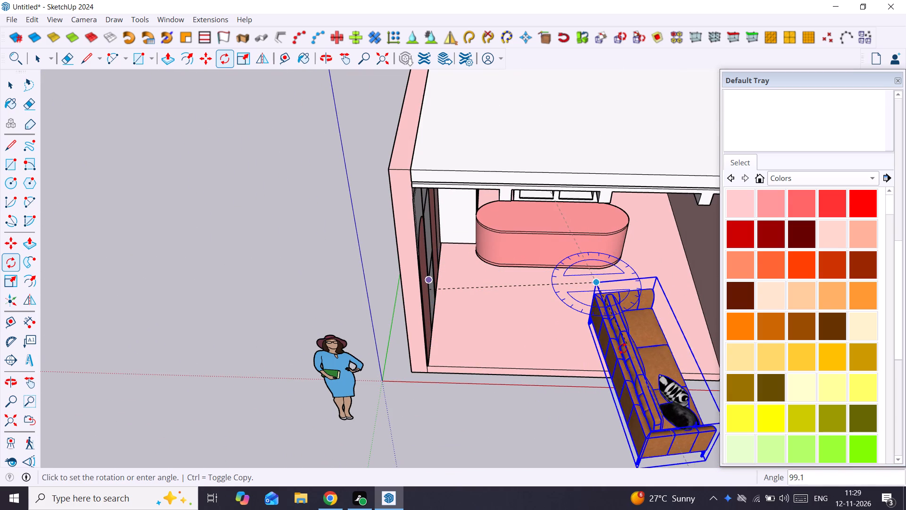
{"action": "type", "text": "90"}
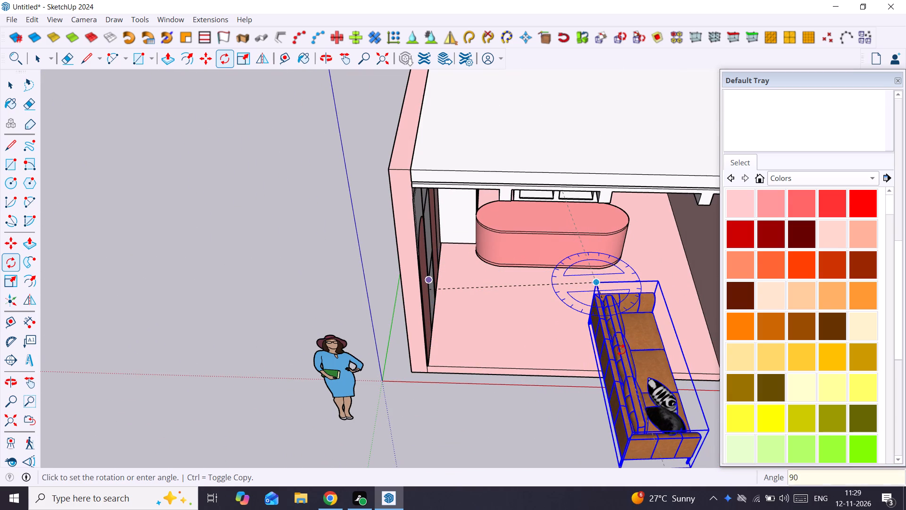
{"action": "key", "text": "Return"}
{"action": "key", "text": "space"}
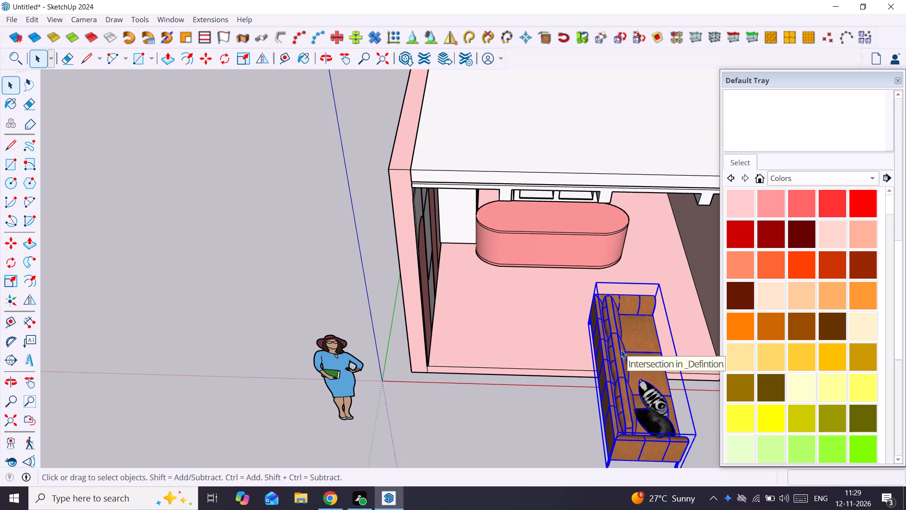
Move the rotated sofa into the room's open front corner, with its back against the arched-panel wall.
{"action": "scroll", "coordinate": [594, 293], "scroll_direction": "down", "scroll_amount": 5}
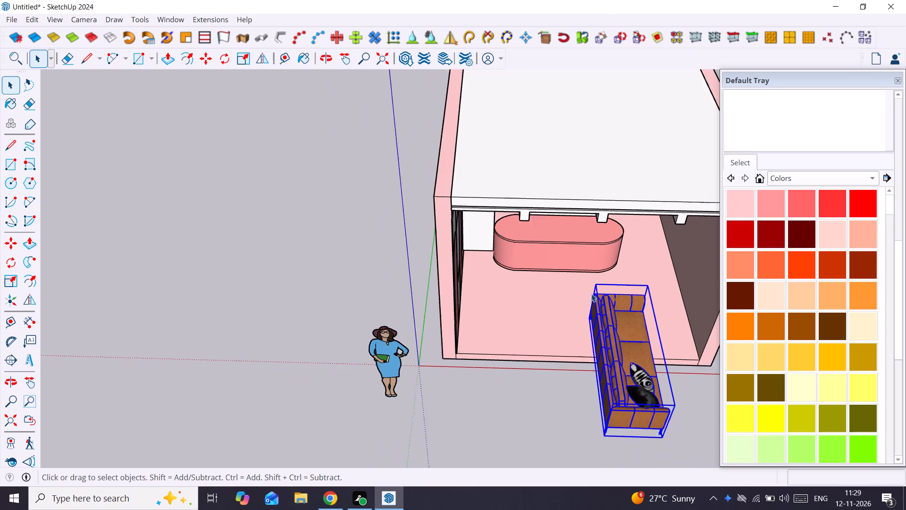
{"action": "scroll", "coordinate": [591, 290], "scroll_direction": "down", "scroll_amount": 3}
{"action": "middle_click_drag", "start_coordinate": [586, 284], "coordinate": [512, 203]}
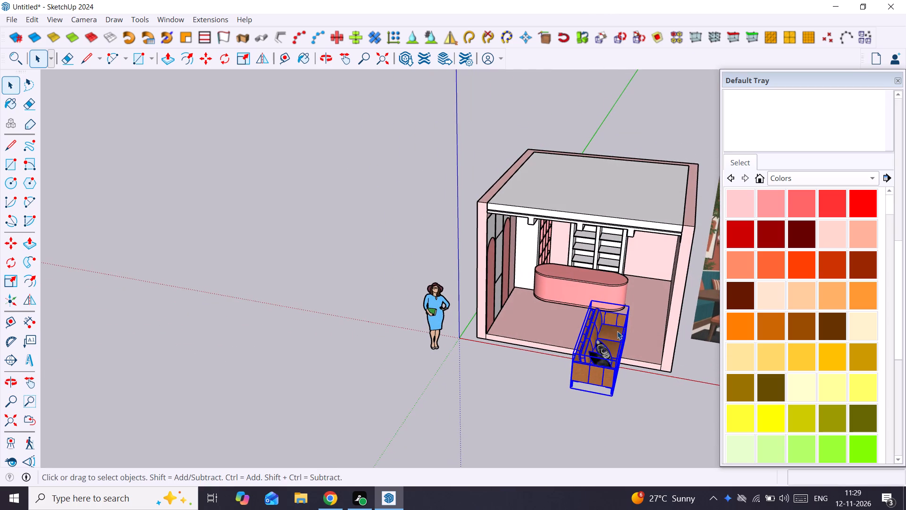
{"action": "scroll", "coordinate": [587, 373], "scroll_direction": "up", "scroll_amount": 4}
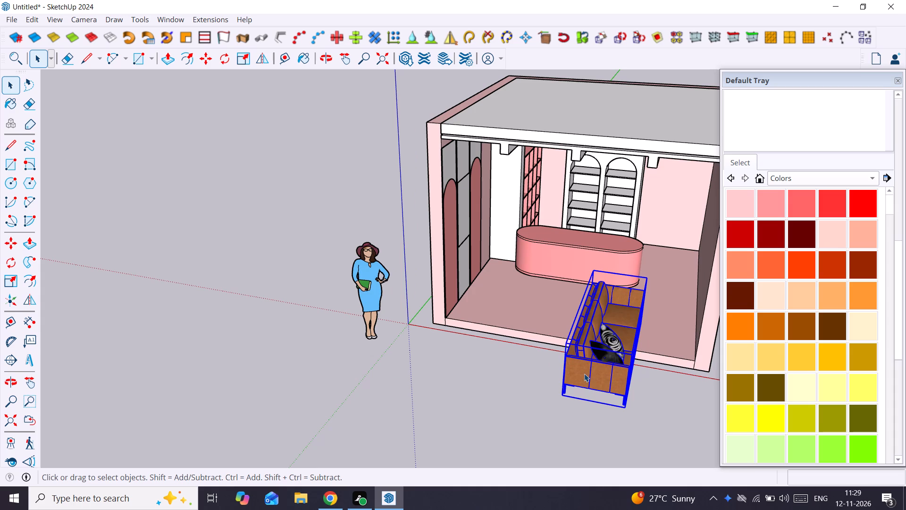
{"action": "scroll", "coordinate": [554, 364], "scroll_direction": "up", "scroll_amount": 1}
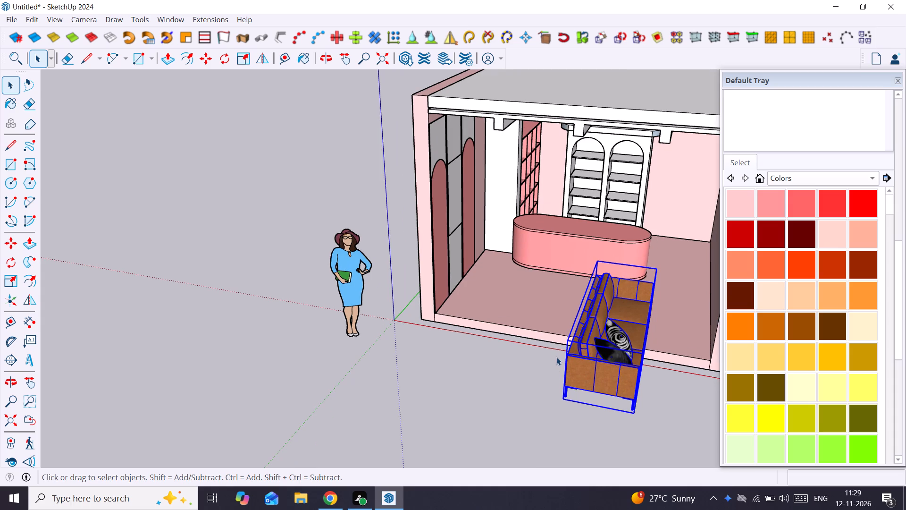
{"action": "scroll", "coordinate": [556, 357], "scroll_direction": "up", "scroll_amount": 1}
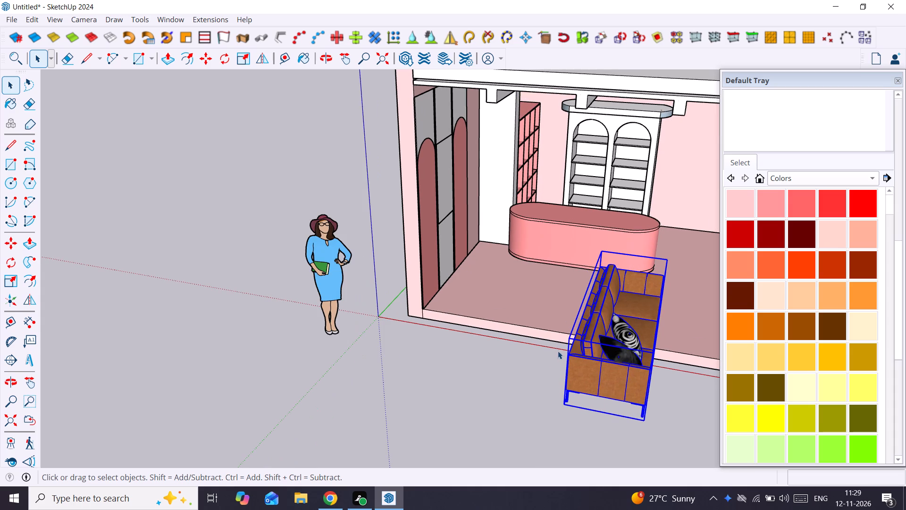
{"action": "middle_click_drag", "start_coordinate": [567, 320], "coordinate": [566, 321]}
{"action": "middle_click_drag", "start_coordinate": [566, 321], "coordinate": [473, 330]}
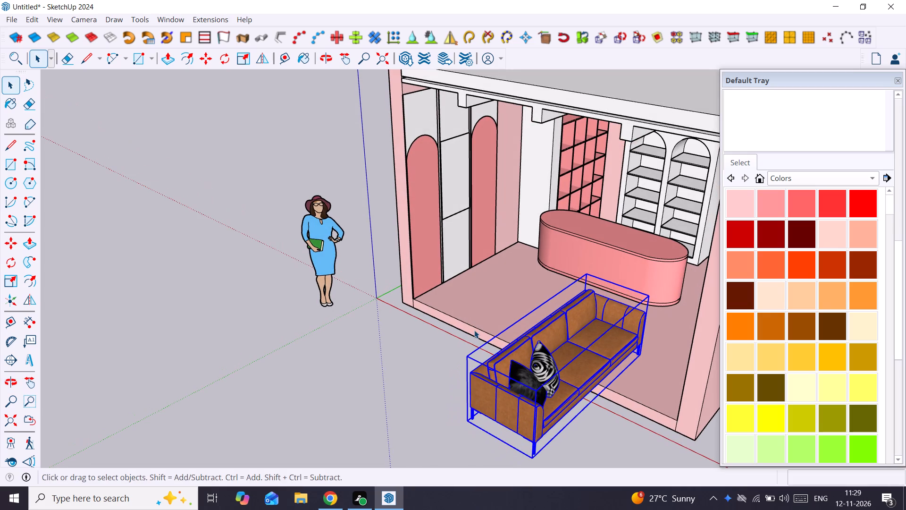
{"action": "key", "text": "m"}
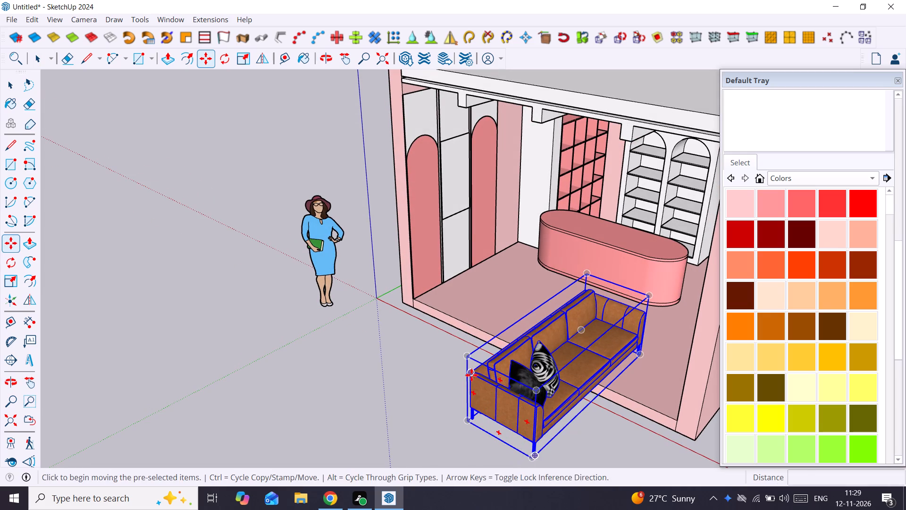
{"action": "left_click", "coordinate": [471, 375]}
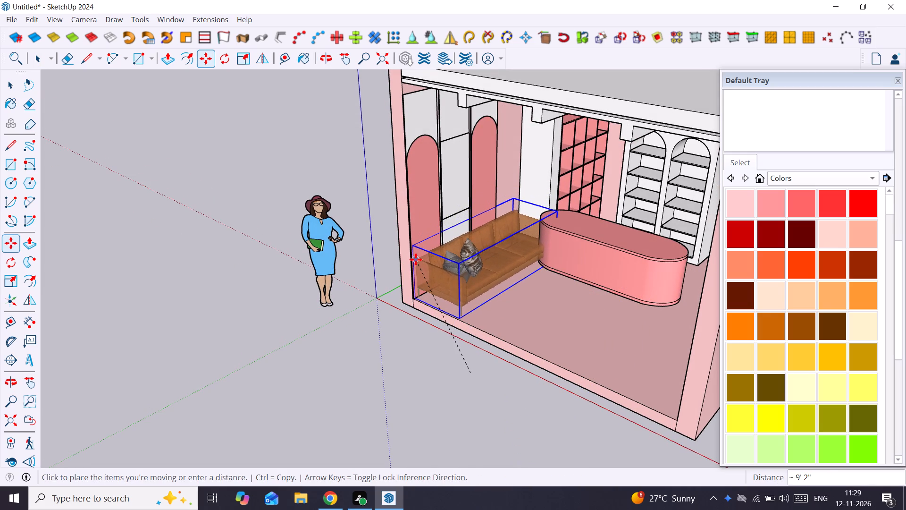
{"action": "left_click", "coordinate": [416, 260]}
Examine how the sofa fits against the arched-panel wall and beside the bar counter, and clear the selection.
{"action": "scroll", "coordinate": [416, 275], "scroll_direction": "up", "scroll_amount": 10}
{"action": "middle_click_drag", "start_coordinate": [411, 282], "coordinate": [300, 290]}
{"action": "scroll", "coordinate": [299, 287], "scroll_direction": "down", "scroll_amount": 8}
{"action": "middle_click_drag", "start_coordinate": [330, 285], "coordinate": [546, 282]}
{"action": "scroll", "coordinate": [513, 291], "scroll_direction": "down", "scroll_amount": 8}
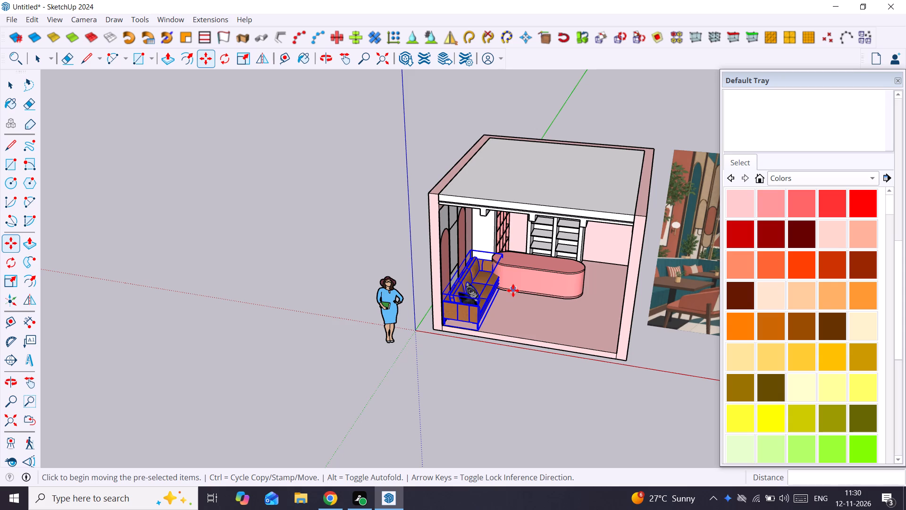
{"action": "key", "text": "space"}
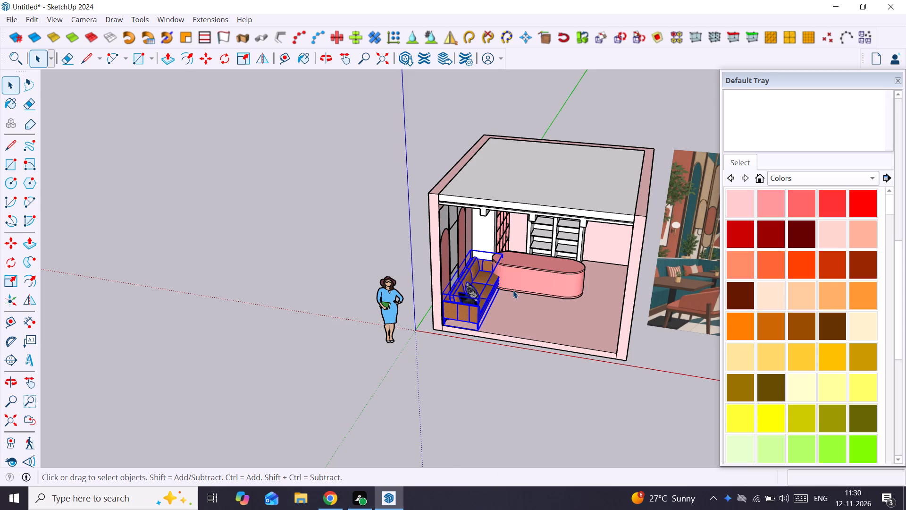
{"action": "left_click", "coordinate": [405, 123]}
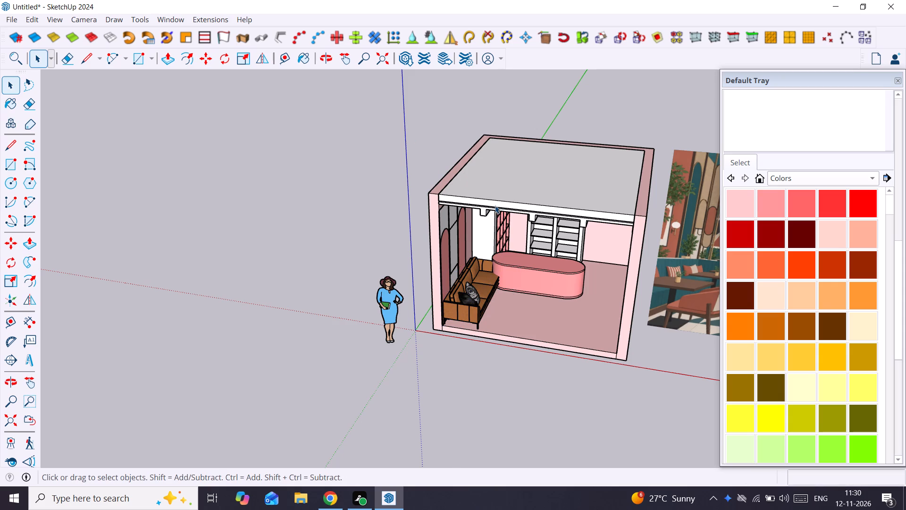
Place a guide line across the floor about 7' 6 1/4" from the back wall, along the bar counter's front base.
{"action": "scroll", "coordinate": [545, 288], "scroll_direction": "up", "scroll_amount": 3}
{"action": "scroll", "coordinate": [569, 242], "scroll_direction": "up", "scroll_amount": 8}
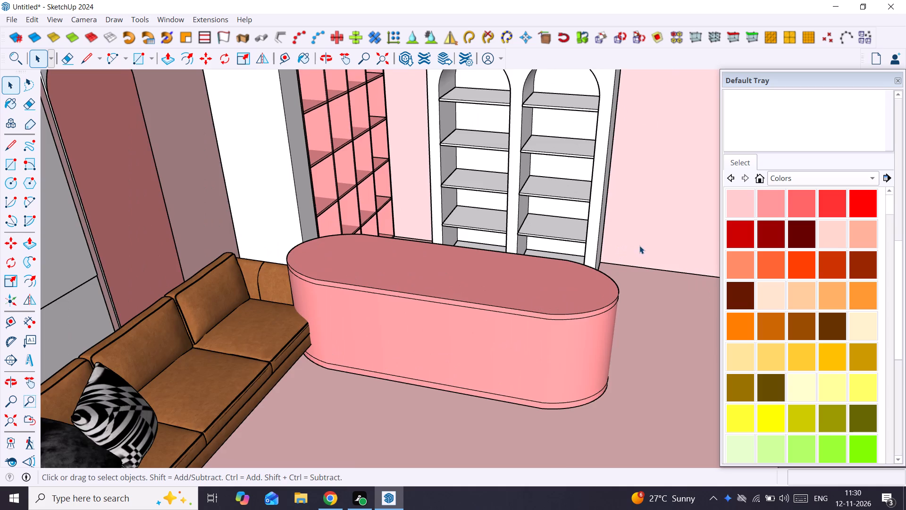
{"action": "scroll", "coordinate": [640, 246], "scroll_direction": "up", "scroll_amount": 3}
{"action": "middle_click_drag", "start_coordinate": [640, 246], "coordinate": [602, 262]}
{"action": "scroll", "coordinate": [604, 264], "scroll_direction": "up", "scroll_amount": 2}
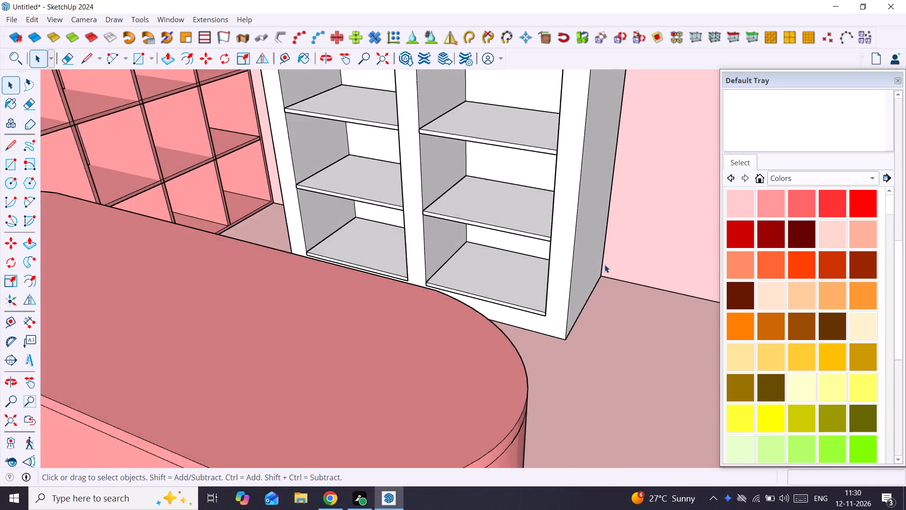
{"action": "scroll", "coordinate": [604, 264], "scroll_direction": "up", "scroll_amount": 4}
{"action": "middle_click_drag", "start_coordinate": [611, 268], "coordinate": [546, 263]}
{"action": "scroll", "coordinate": [546, 263], "scroll_direction": "down", "scroll_amount": 1}
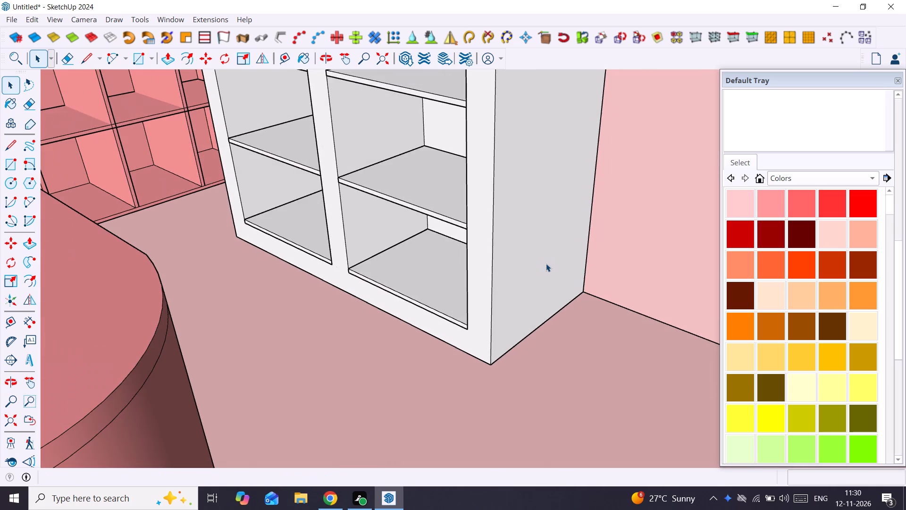
{"action": "scroll", "coordinate": [546, 263], "scroll_direction": "down", "scroll_amount": 1}
{"action": "key", "text": "t"}
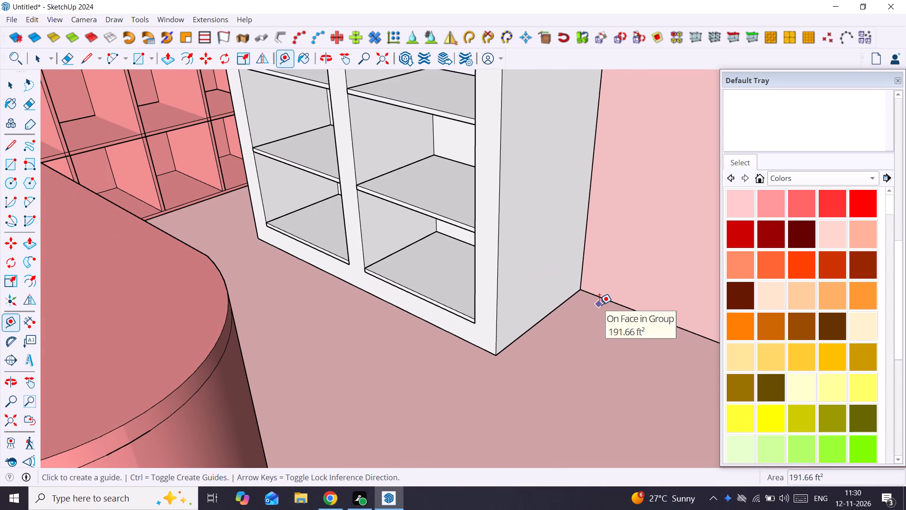
{"action": "left_click", "coordinate": [601, 301]}
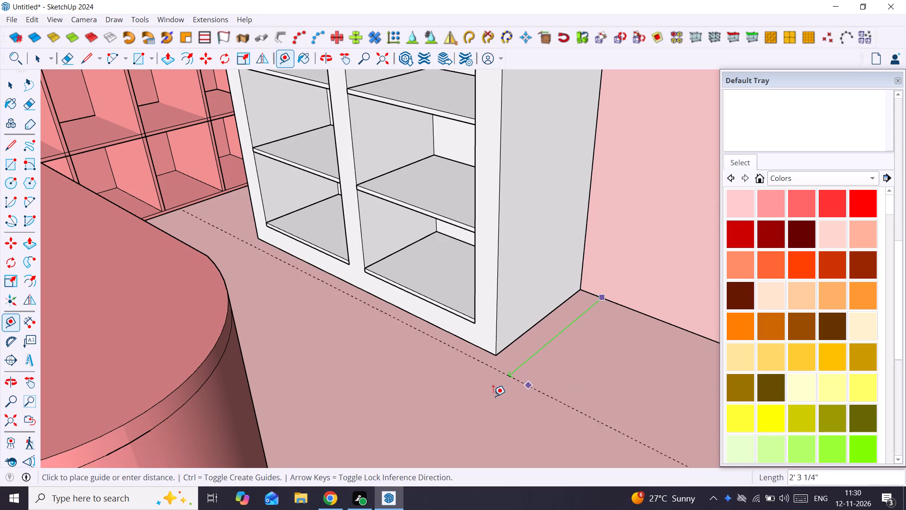
{"action": "scroll", "coordinate": [439, 405], "scroll_direction": "down", "scroll_amount": 3}
{"action": "middle_click_drag", "start_coordinate": [444, 399], "coordinate": [661, 367]}
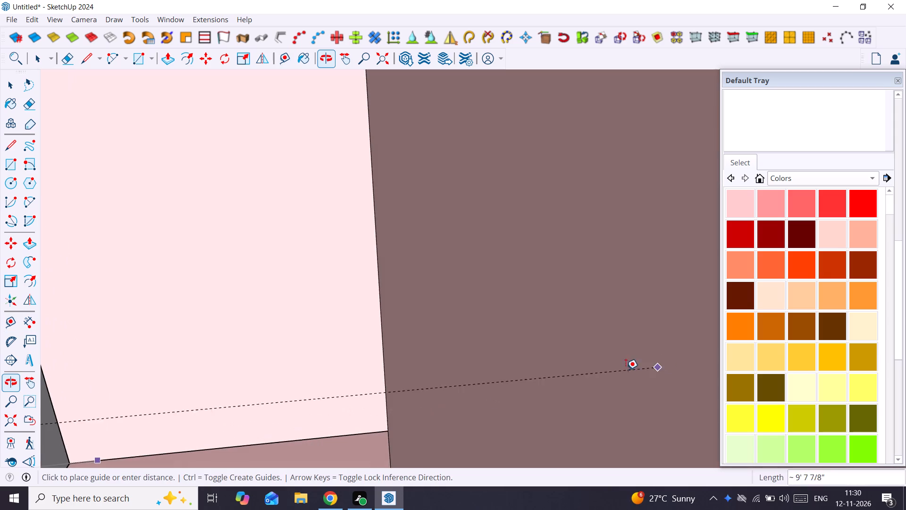
{"action": "scroll", "coordinate": [376, 393], "scroll_direction": "down", "scroll_amount": 20}
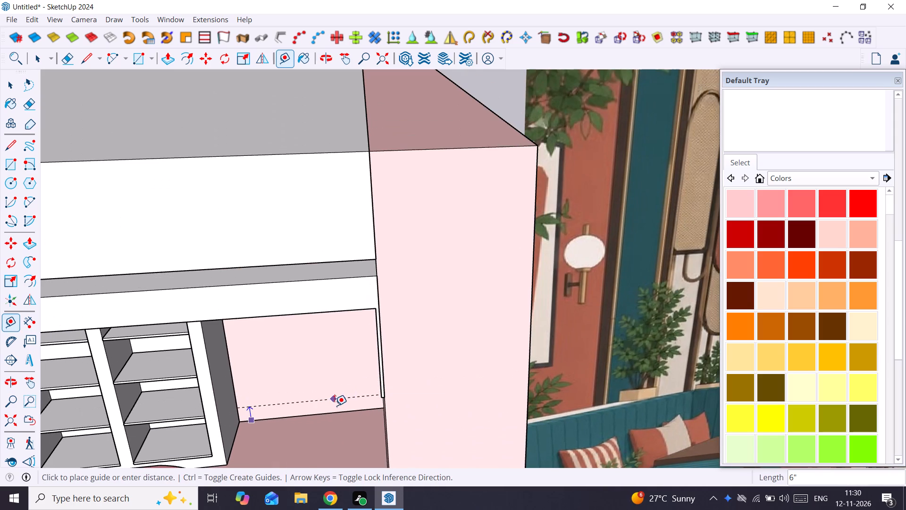
{"action": "middle_click_drag", "start_coordinate": [335, 406], "coordinate": [475, 279]}
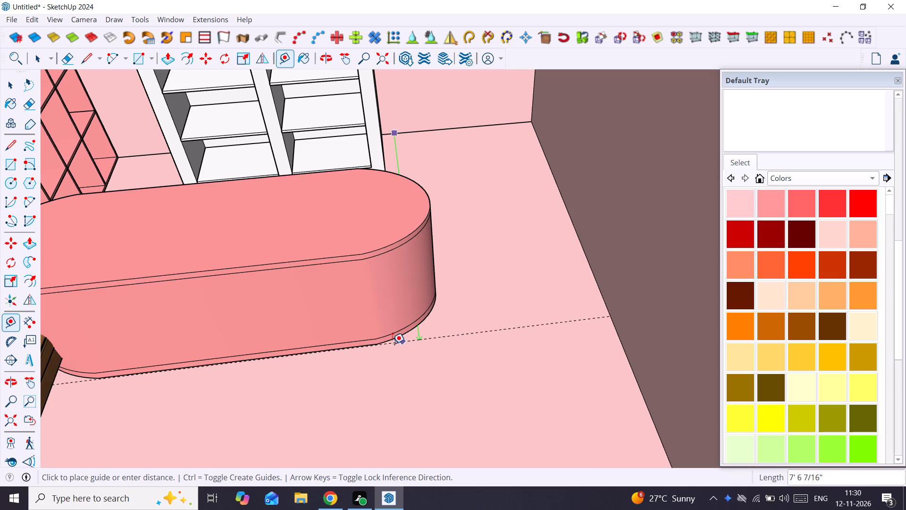
{"action": "scroll", "coordinate": [379, 344], "scroll_direction": "down", "scroll_amount": 4}
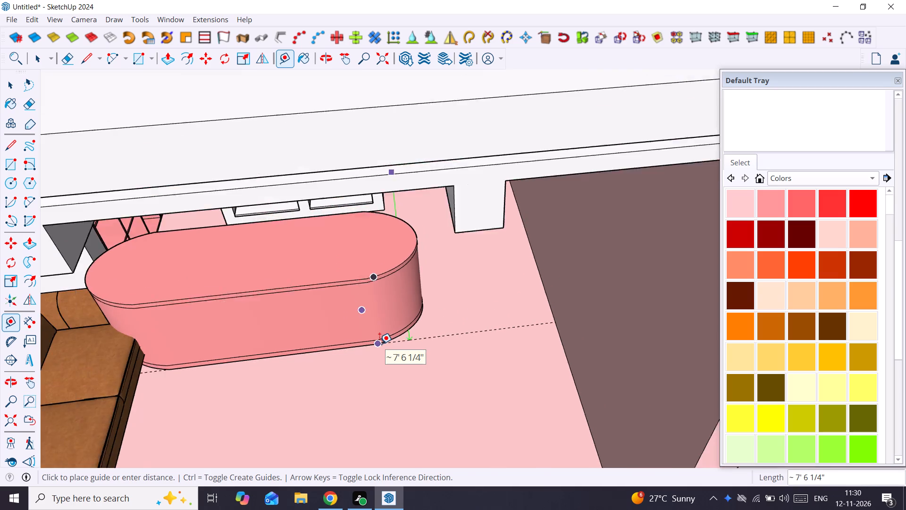
{"action": "scroll", "coordinate": [379, 344], "scroll_direction": "down", "scroll_amount": 5}
{"action": "middle_click_drag", "start_coordinate": [379, 344], "coordinate": [441, 235]}
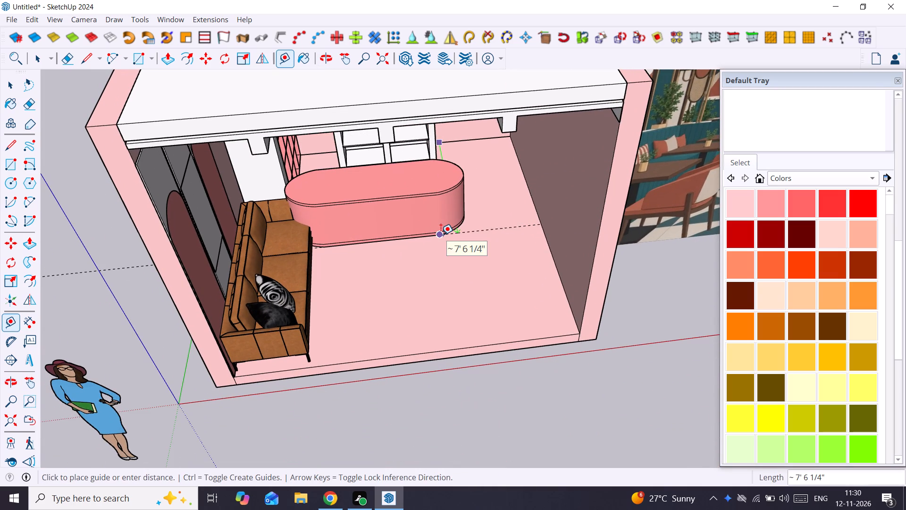
{"action": "left_click", "coordinate": [441, 235]}
Place a second guide line along the floor's open front edge, about 6' 8 3/4" from the bar's guide line.
{"action": "left_click", "coordinate": [475, 231]}
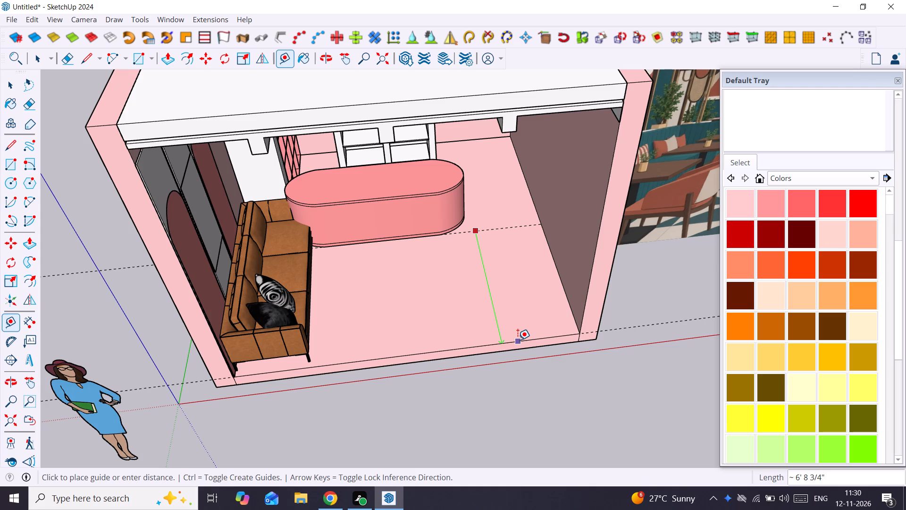
{"action": "left_click", "coordinate": [518, 340]}
{"action": "key", "text": "space"}
Open the room shell group and erase the two short edges dividing the front floor strip from the side wall ends.
{"action": "scroll", "coordinate": [520, 323], "scroll_direction": "down", "scroll_amount": 9}
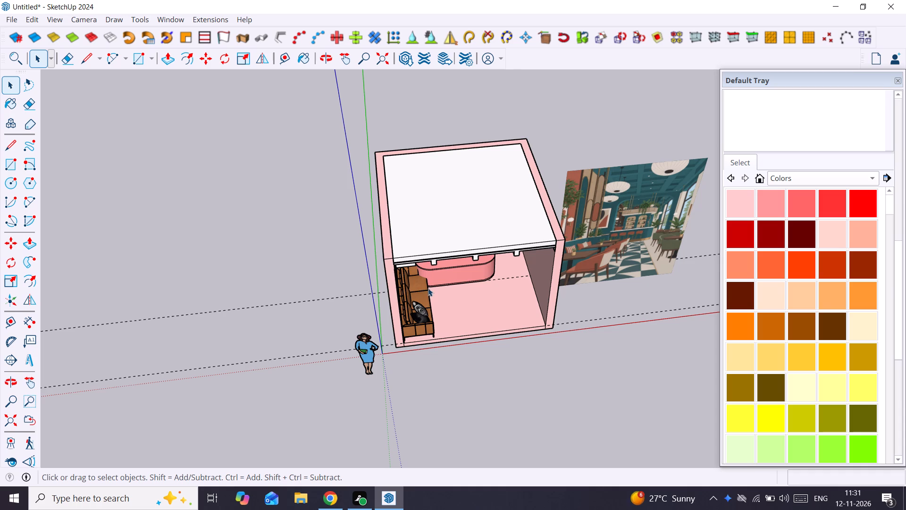
{"action": "scroll", "coordinate": [428, 289], "scroll_direction": "up", "scroll_amount": 3}
{"action": "middle_click_drag", "start_coordinate": [427, 289], "coordinate": [291, 223]}
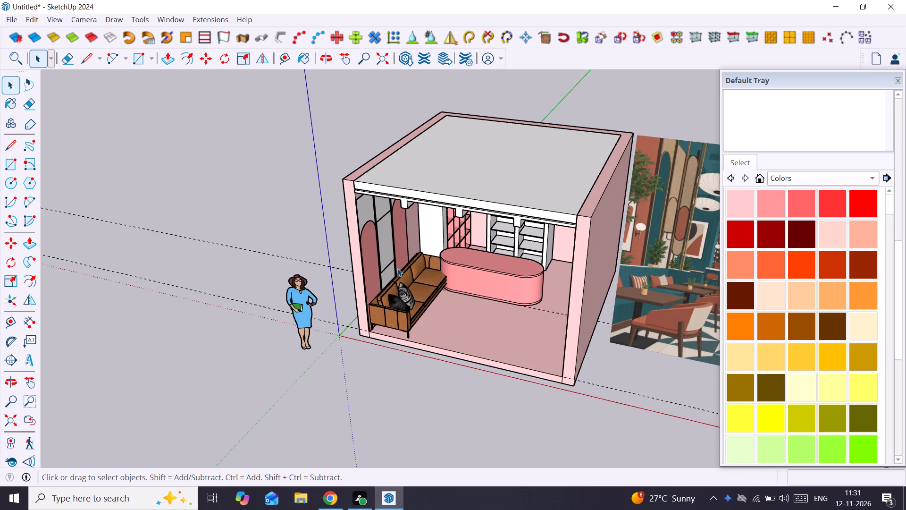
{"action": "double_click", "coordinate": [579, 250]}
{"action": "left_click", "coordinate": [579, 250]}
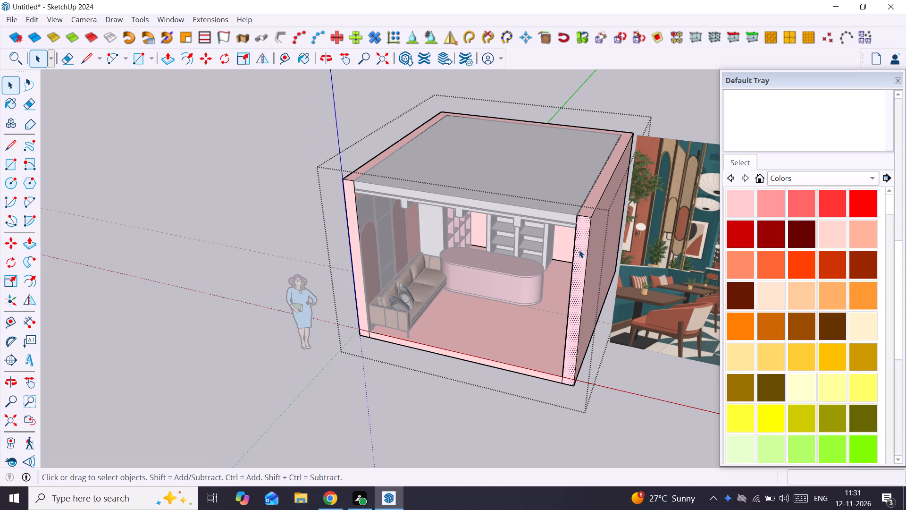
{"action": "scroll", "coordinate": [541, 400], "scroll_direction": "up", "scroll_amount": 4}
{"action": "scroll", "coordinate": [601, 371], "scroll_direction": "up", "scroll_amount": 8}
{"action": "middle_click_drag", "start_coordinate": [555, 364], "coordinate": [593, 305]}
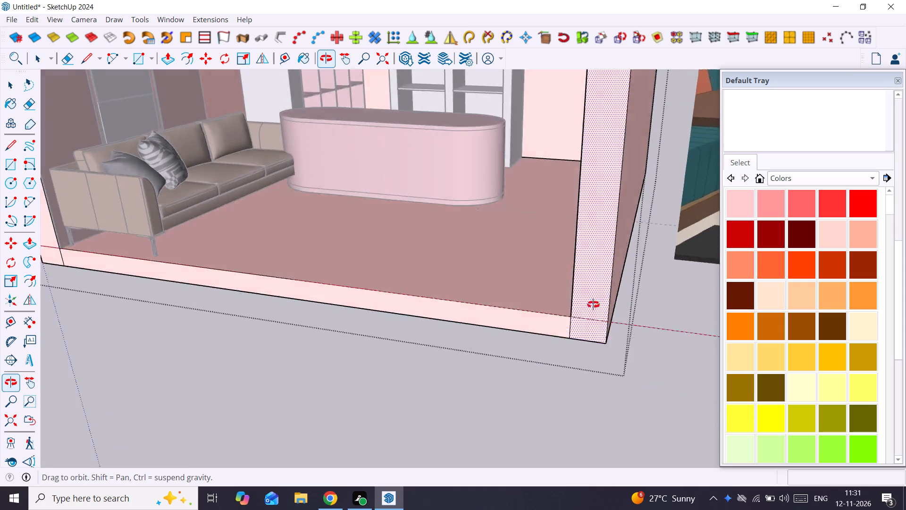
{"action": "middle_click_drag", "start_coordinate": [593, 305], "coordinate": [617, 306]}
{"action": "key", "text": "e"}
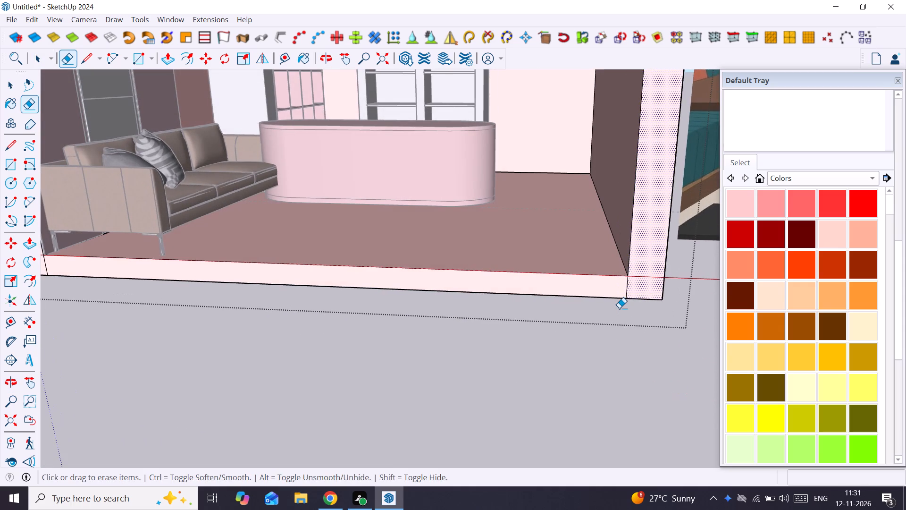
{"action": "left_click_drag", "start_coordinate": [623, 287], "coordinate": [644, 282]}
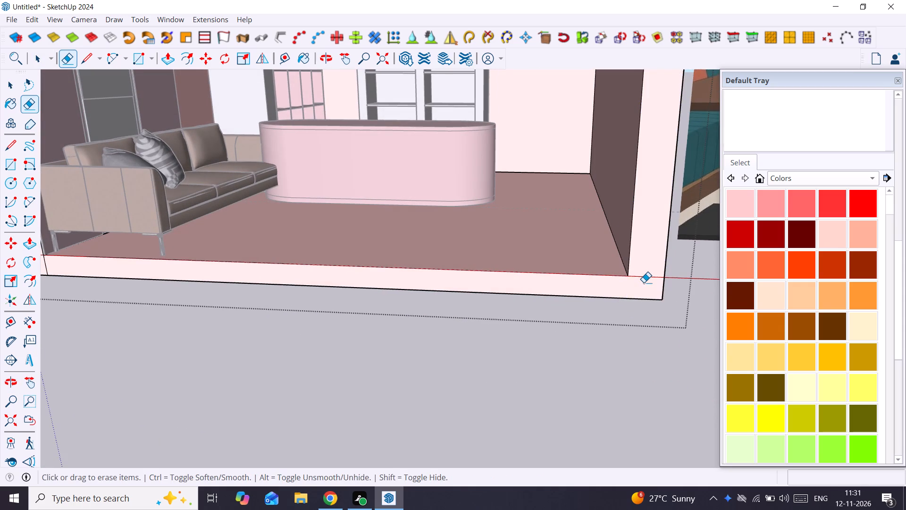
{"action": "scroll", "coordinate": [644, 282], "scroll_direction": "down", "scroll_amount": 9}
{"action": "scroll", "coordinate": [394, 280], "scroll_direction": "up", "scroll_amount": 14}
{"action": "left_click_drag", "start_coordinate": [342, 268], "coordinate": [347, 268]}
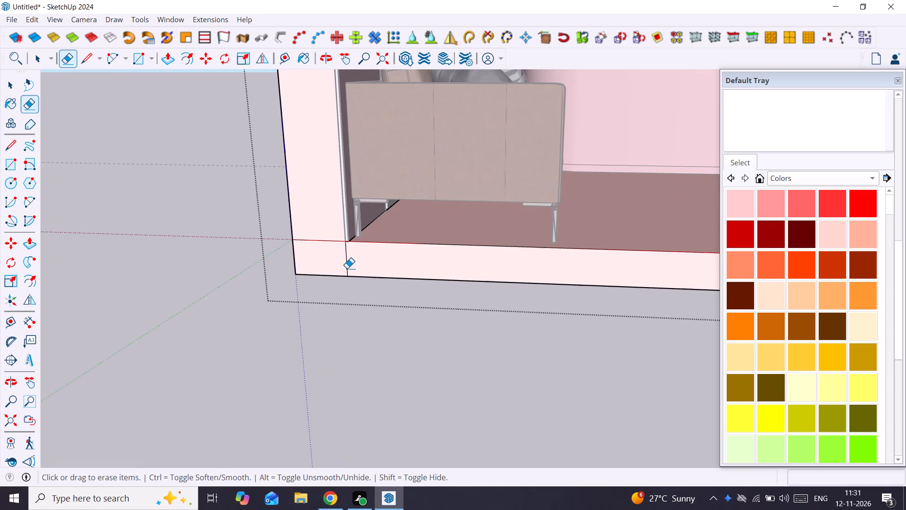
{"action": "left_click_drag", "start_coordinate": [347, 268], "coordinate": [357, 268]}
Push/Pull the merged U-shaped front face of the walls and floor outward by 9', and close the group.
{"action": "scroll", "coordinate": [333, 256], "scroll_direction": "down", "scroll_amount": 16}
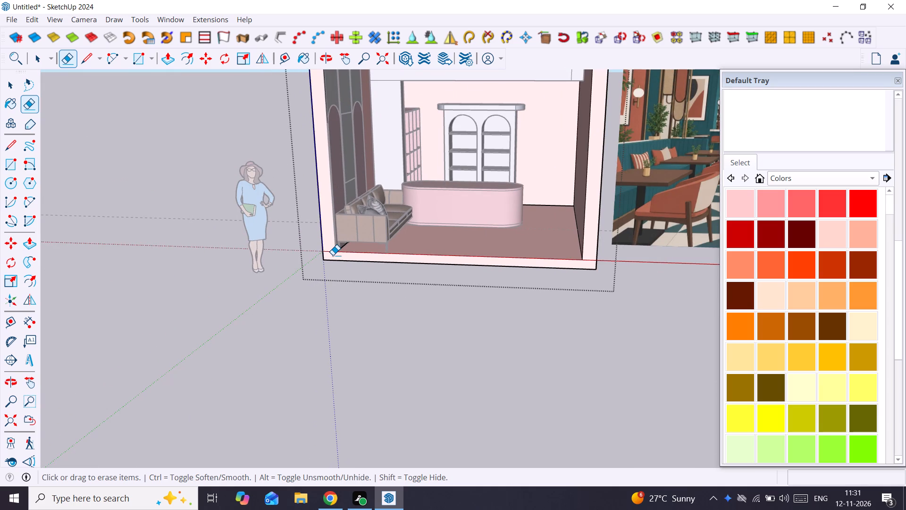
{"action": "scroll", "coordinate": [333, 255], "scroll_direction": "down", "scroll_amount": 3}
{"action": "middle_click_drag", "start_coordinate": [332, 254], "coordinate": [387, 344], "text": "shift"}
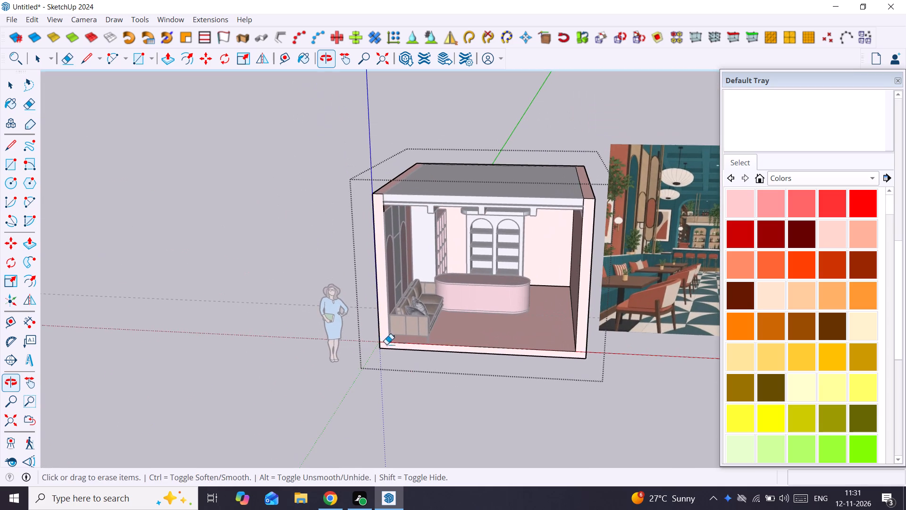
{"action": "scroll", "coordinate": [390, 256], "scroll_direction": "up", "scroll_amount": 3}
{"action": "scroll", "coordinate": [386, 363], "scroll_direction": "up", "scroll_amount": 6}
{"action": "middle_click_drag", "start_coordinate": [379, 369], "coordinate": [375, 367]}
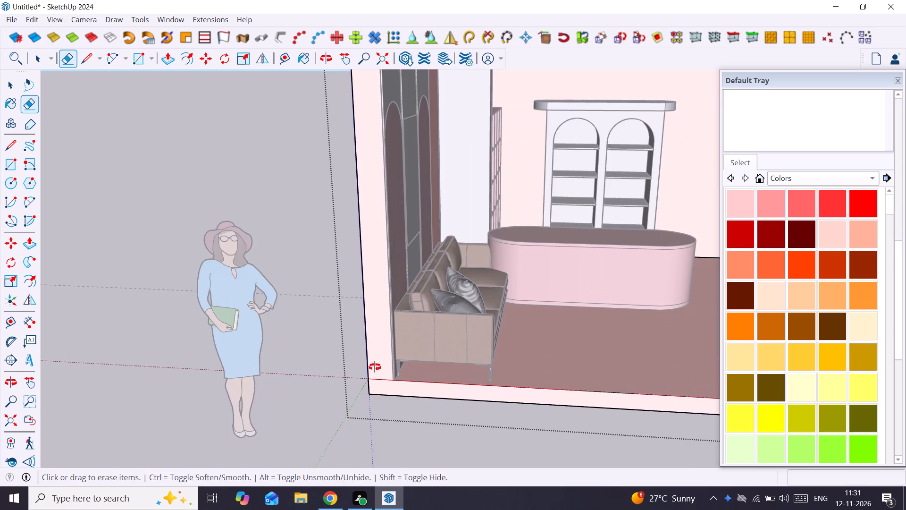
{"action": "middle_click_drag", "start_coordinate": [375, 367], "coordinate": [313, 351]}
{"action": "key", "text": "space"}
{"action": "left_click", "coordinate": [333, 328]}
{"action": "scroll", "coordinate": [333, 328], "scroll_direction": "down", "scroll_amount": 4}
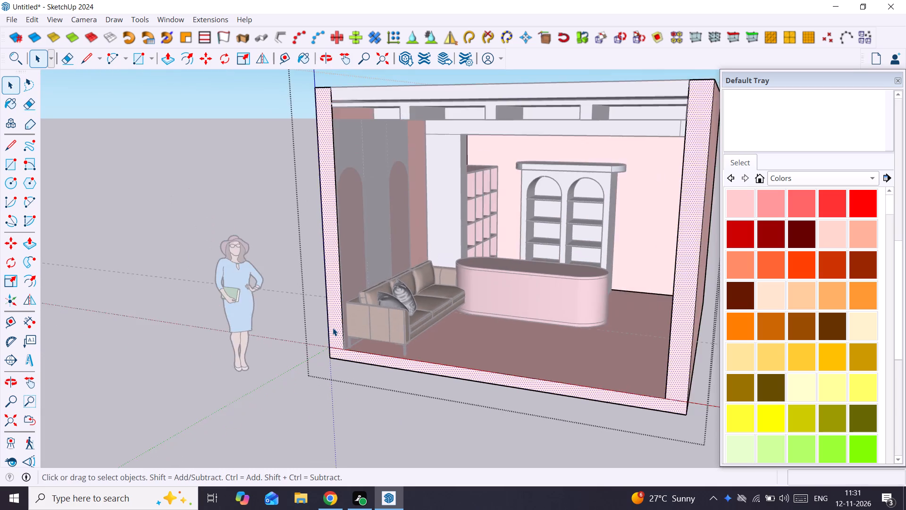
{"action": "scroll", "coordinate": [333, 328], "scroll_direction": "down", "scroll_amount": 5}
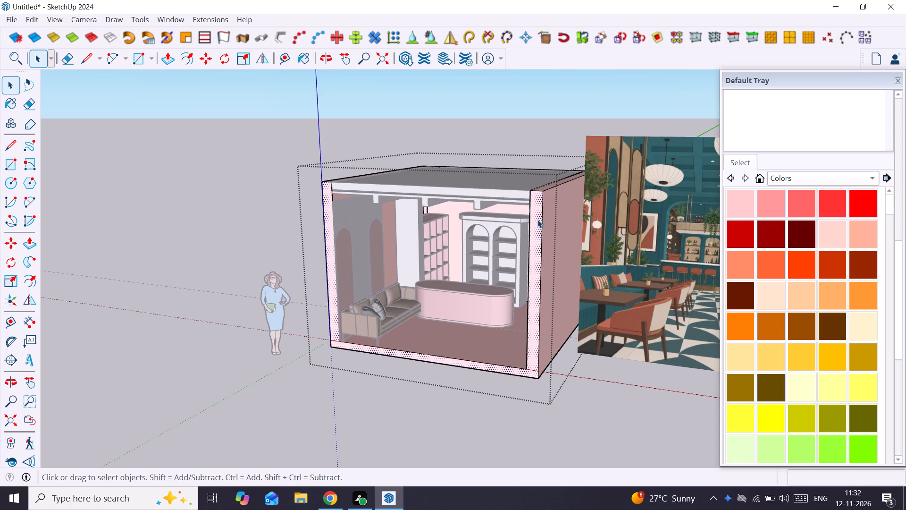
{"action": "key", "text": "p"}
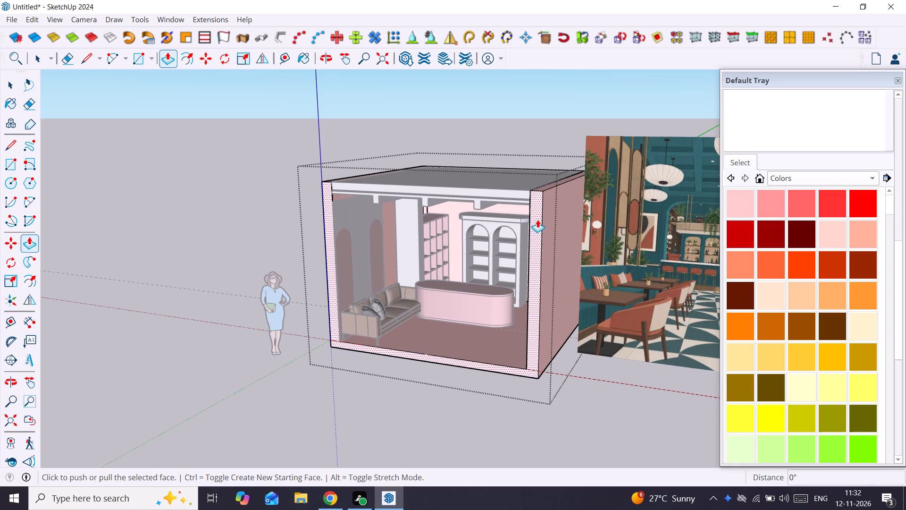
{"action": "left_click", "coordinate": [537, 220]}
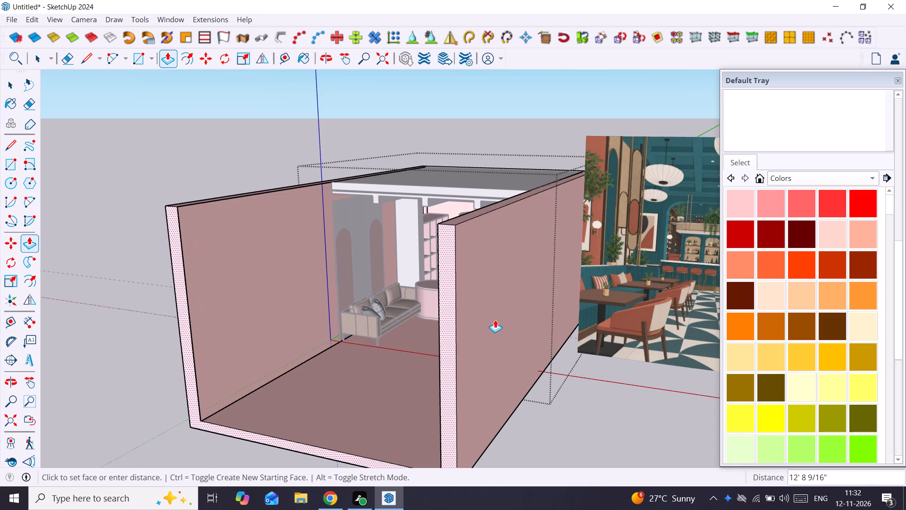
{"action": "type", "text": "9'"}
{"action": "key", "text": "Return"}
{"action": "key", "text": "space"}
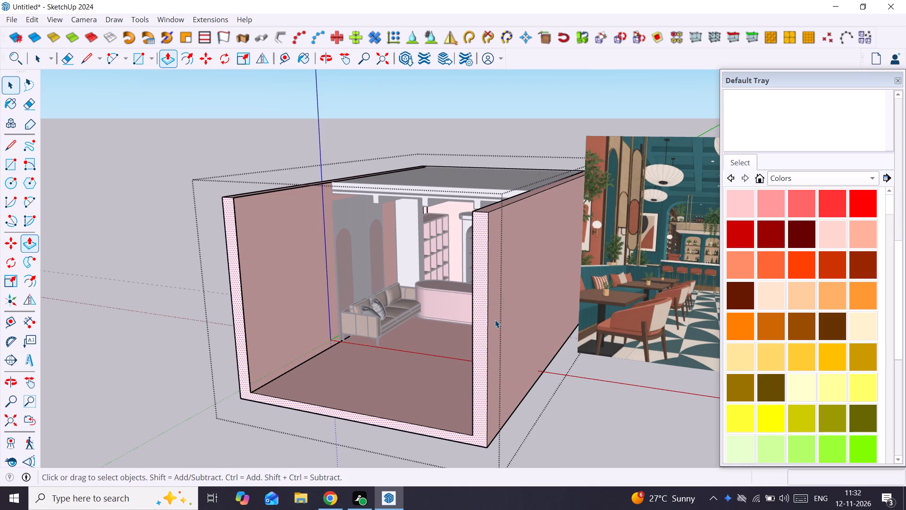
{"action": "scroll", "coordinate": [492, 331], "scroll_direction": "down", "scroll_amount": 5}
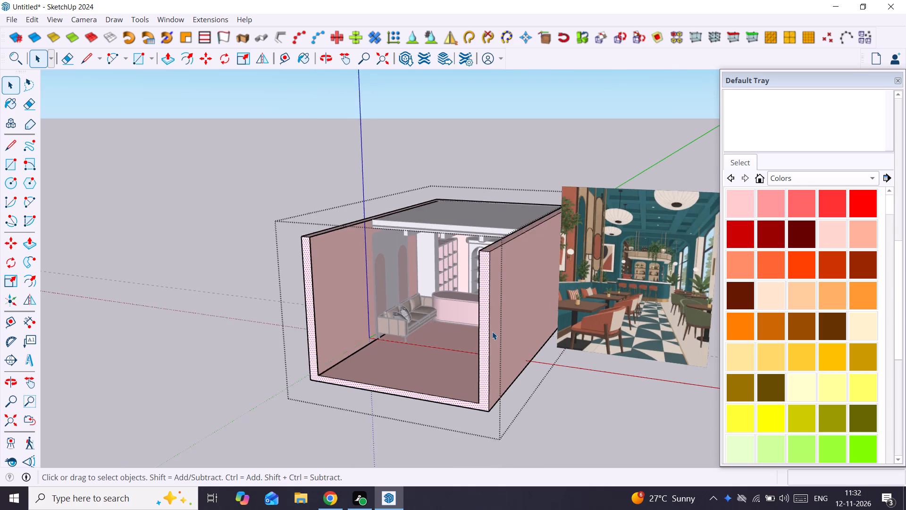
{"action": "scroll", "coordinate": [492, 331], "scroll_direction": "down", "scroll_amount": 4}
{"action": "middle_click_drag", "start_coordinate": [492, 331], "coordinate": [563, 338]}
{"action": "left_click", "coordinate": [638, 426]}
Dimension the full length of the outer side wall along its top edge, placing the dimension across the wall face.
{"action": "scroll", "coordinate": [421, 344], "scroll_direction": "up", "scroll_amount": 7}
{"action": "middle_click_drag", "start_coordinate": [422, 328], "coordinate": [347, 326]}
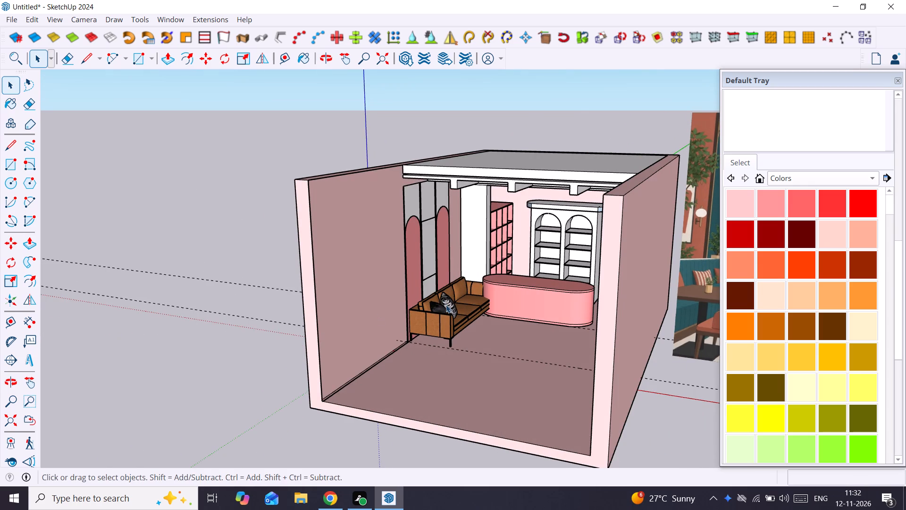
{"action": "scroll", "coordinate": [448, 309], "scroll_direction": "down", "scroll_amount": 4}
{"action": "scroll", "coordinate": [448, 309], "scroll_direction": "up", "scroll_amount": 2}
{"action": "scroll", "coordinate": [448, 309], "scroll_direction": "down", "scroll_amount": 7}
{"action": "middle_click_drag", "start_coordinate": [444, 310], "coordinate": [888, 346]}
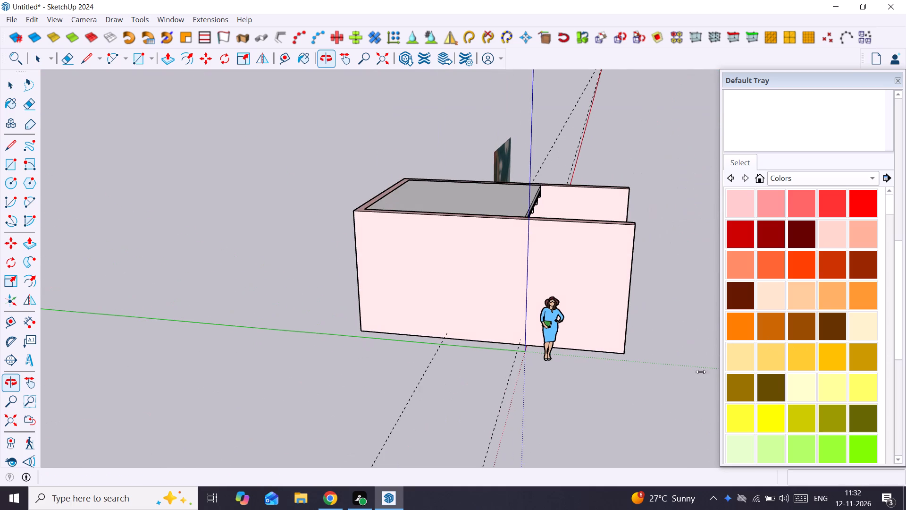
{"action": "left_click", "coordinate": [25, 331]}
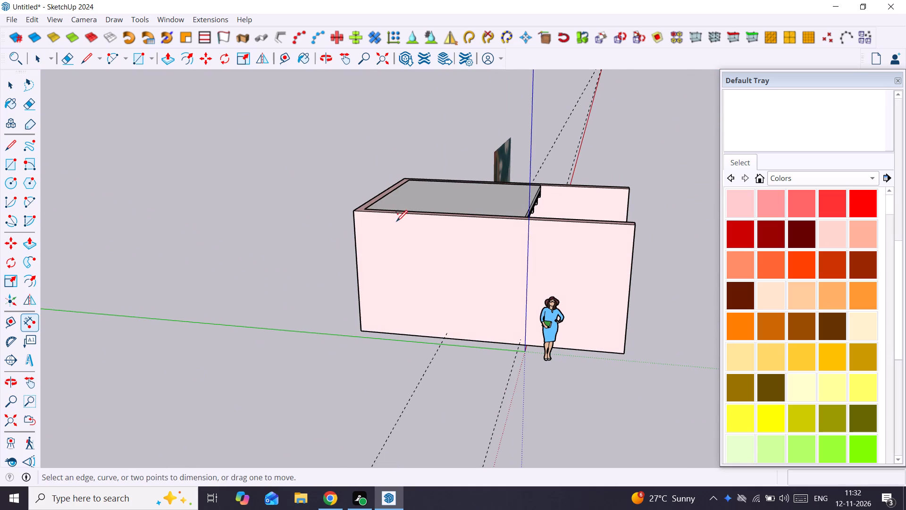
{"action": "left_click", "coordinate": [352, 212]}
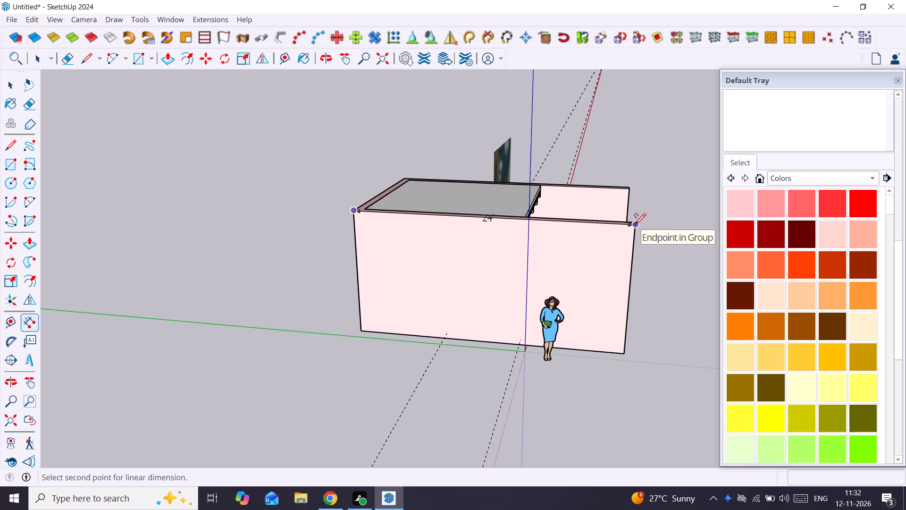
{"action": "left_click", "coordinate": [636, 224]}
{"action": "left_click", "coordinate": [608, 268]}
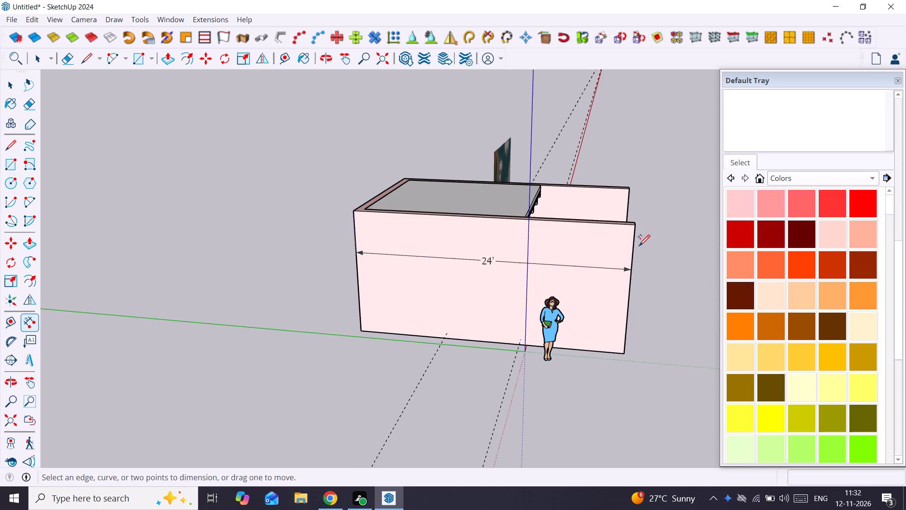
Measure the room's inner and outer widths across the tops of the side walls at the open front.
{"action": "scroll", "coordinate": [639, 245], "scroll_direction": "up", "scroll_amount": 1}
{"action": "middle_click_drag", "start_coordinate": [639, 245], "coordinate": [387, 287]}
{"action": "left_click", "coordinate": [492, 285]}
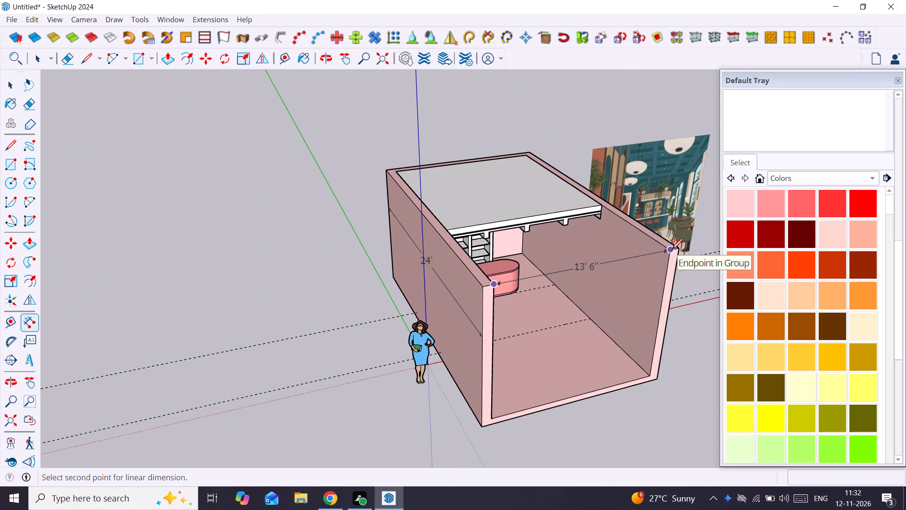
{"action": "scroll", "coordinate": [671, 249], "scroll_direction": "up", "scroll_amount": 2}
{"action": "middle_click_drag", "start_coordinate": [671, 249], "coordinate": [583, 256]}
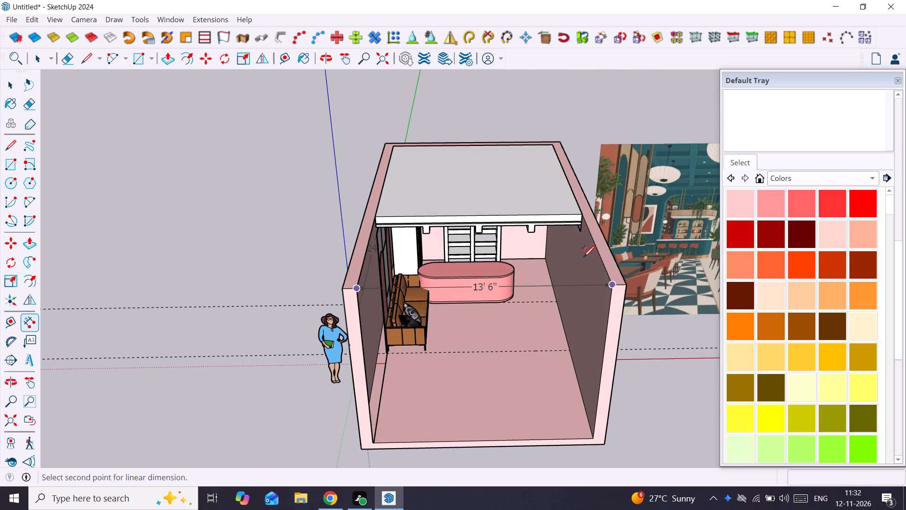
{"action": "key", "text": "space"}
{"action": "type", "text": "t"}
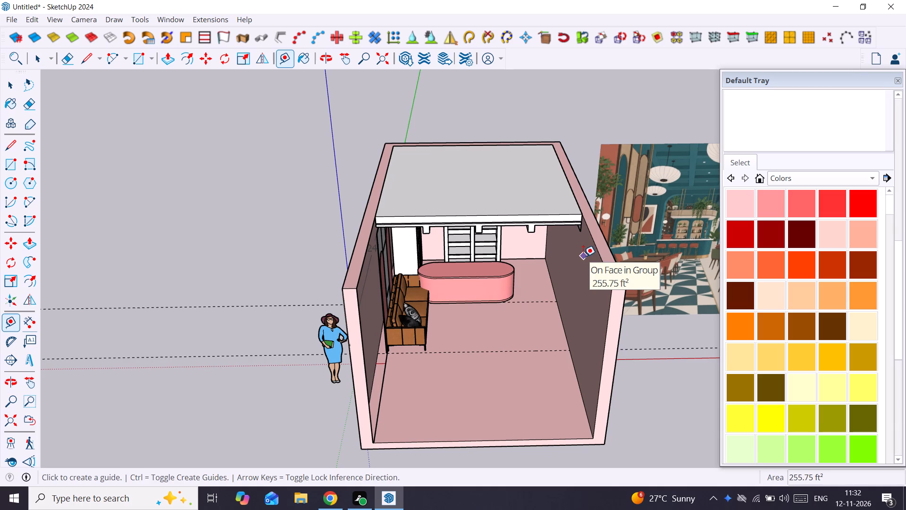
{"action": "left_click", "coordinate": [623, 284]}
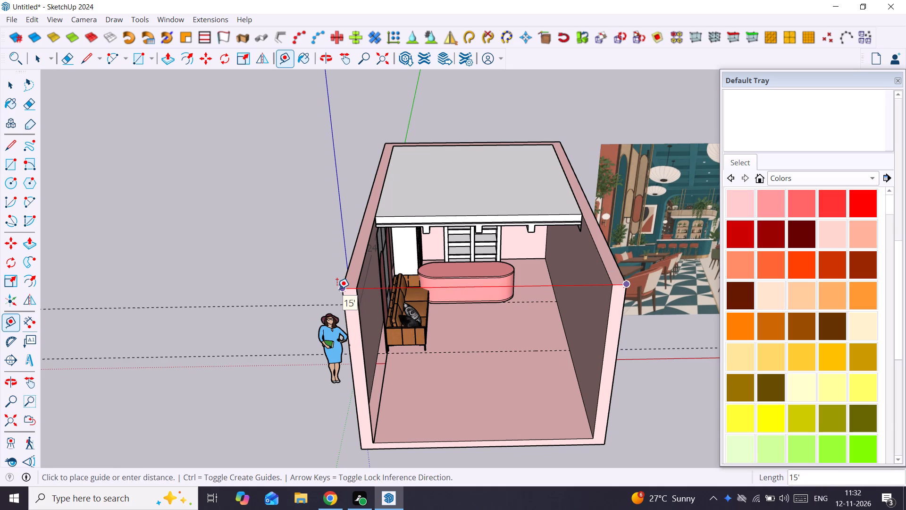
{"action": "scroll", "coordinate": [337, 289], "scroll_direction": "down", "scroll_amount": 6}
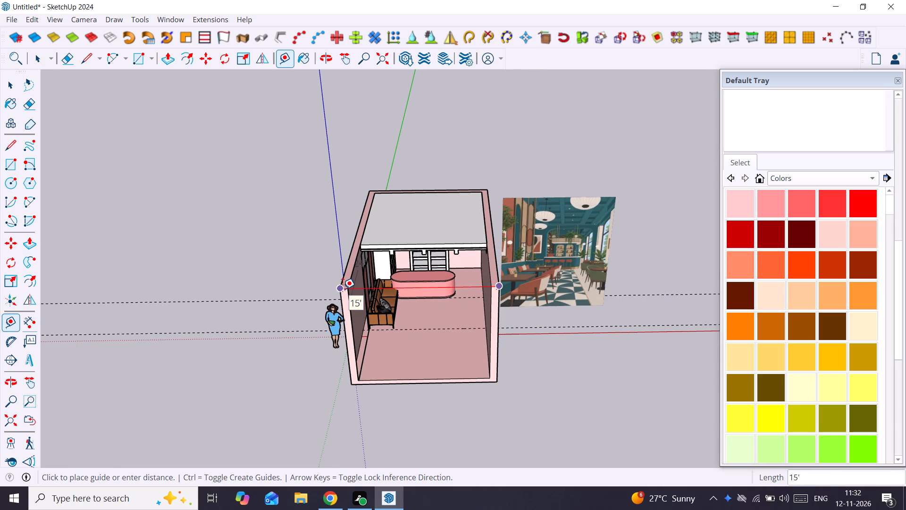
{"action": "key", "text": "space"}
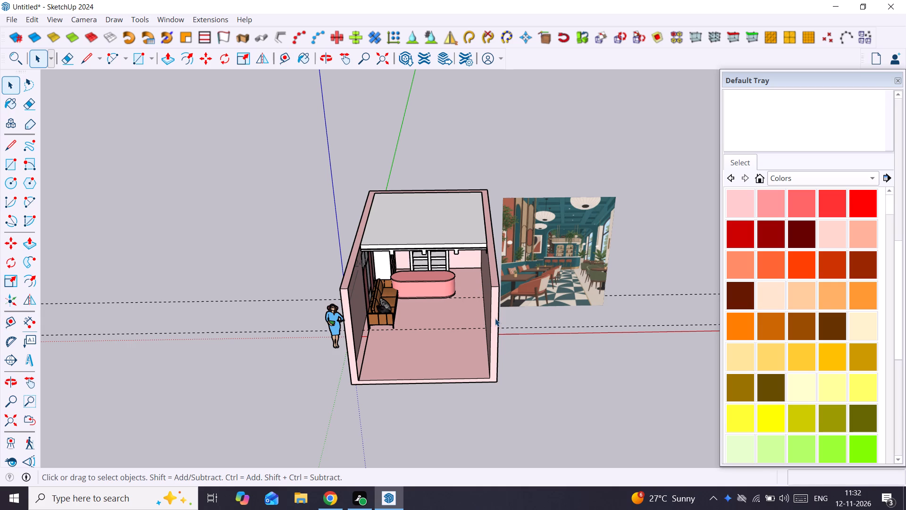
Push the U-shaped front face of the room shell back by 2' to shorten the walls and floor, and close the group.
{"action": "scroll", "coordinate": [495, 318], "scroll_direction": "up", "scroll_amount": 3}
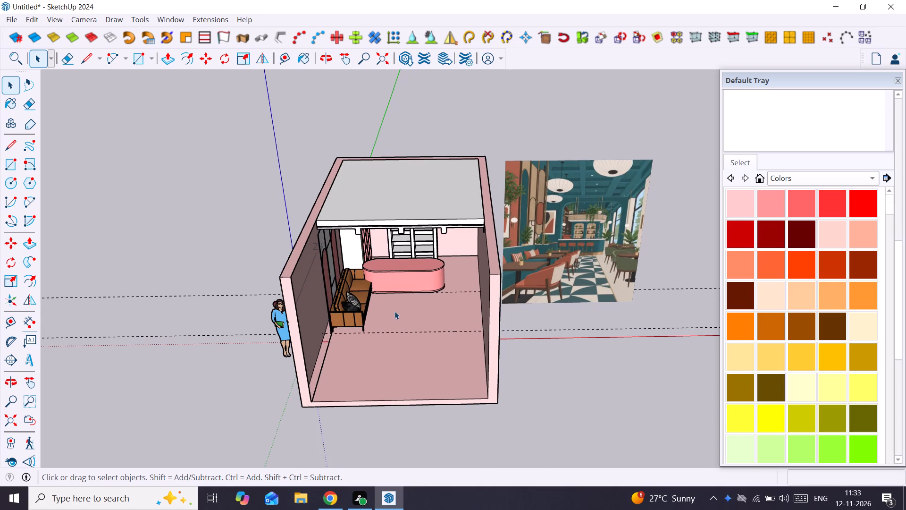
{"action": "left_click", "coordinate": [495, 303]}
{"action": "scroll", "coordinate": [495, 303], "scroll_direction": "up", "scroll_amount": 3}
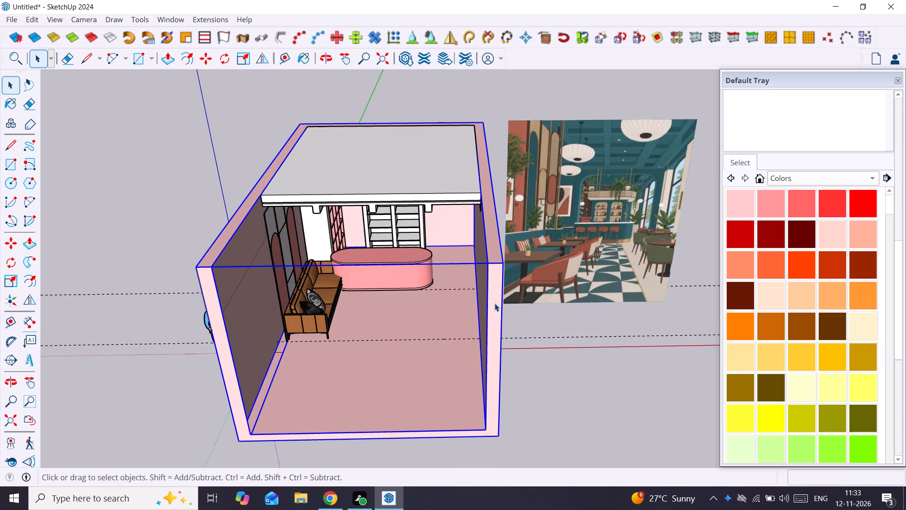
{"action": "triple_click", "coordinate": [495, 303]}
{"action": "left_click", "coordinate": [495, 303]}
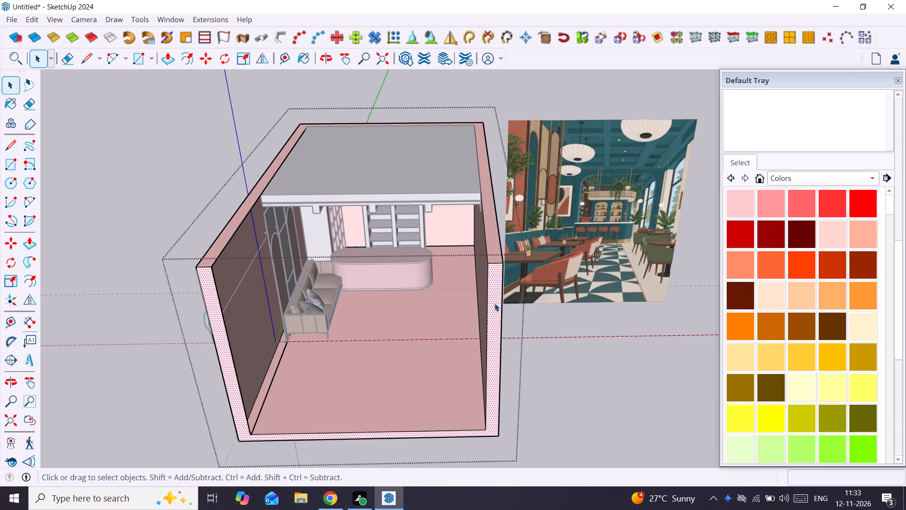
{"action": "key", "text": "p"}
{"action": "left_click", "coordinate": [489, 304]}
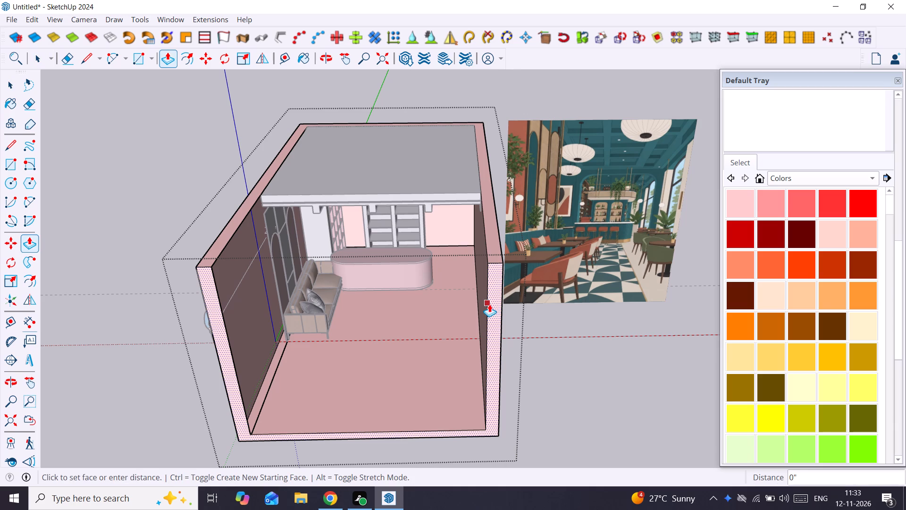
{"action": "type", "text": "2'"}
{"action": "key", "text": "Return"}
{"action": "key", "text": "space"}
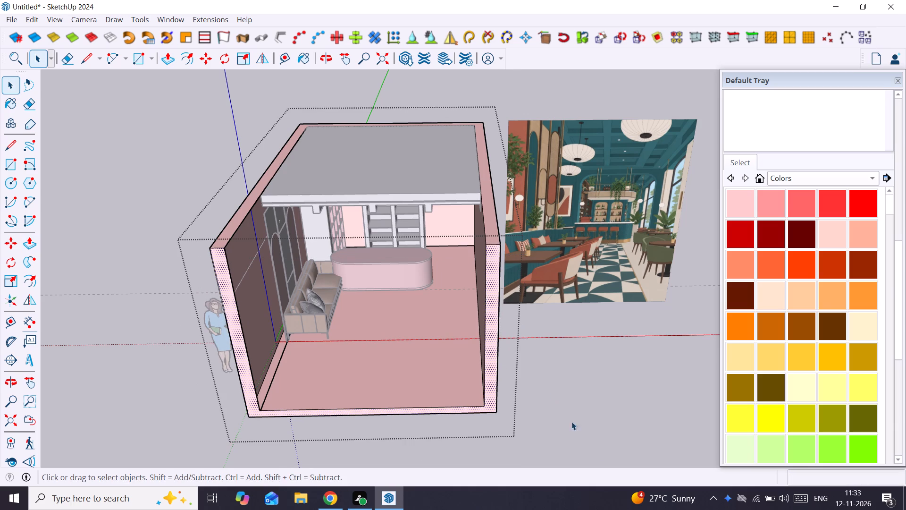
{"action": "left_click", "coordinate": [603, 465]}
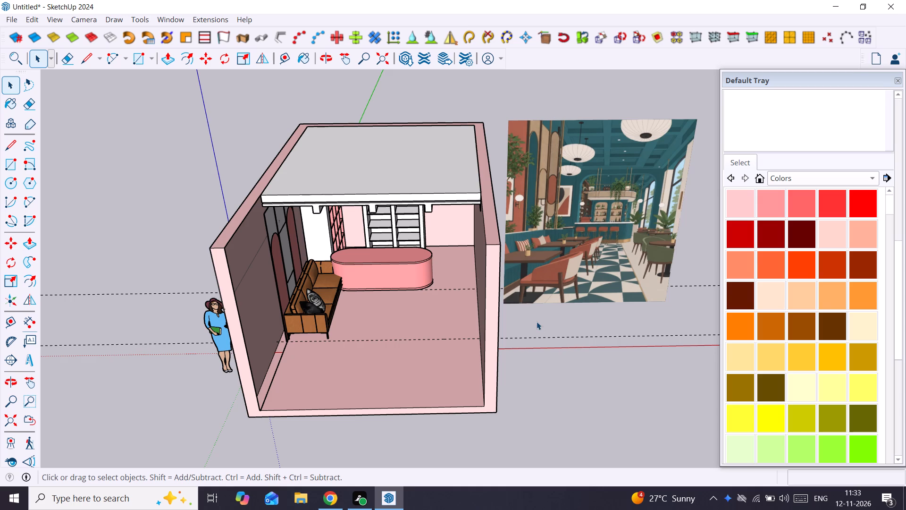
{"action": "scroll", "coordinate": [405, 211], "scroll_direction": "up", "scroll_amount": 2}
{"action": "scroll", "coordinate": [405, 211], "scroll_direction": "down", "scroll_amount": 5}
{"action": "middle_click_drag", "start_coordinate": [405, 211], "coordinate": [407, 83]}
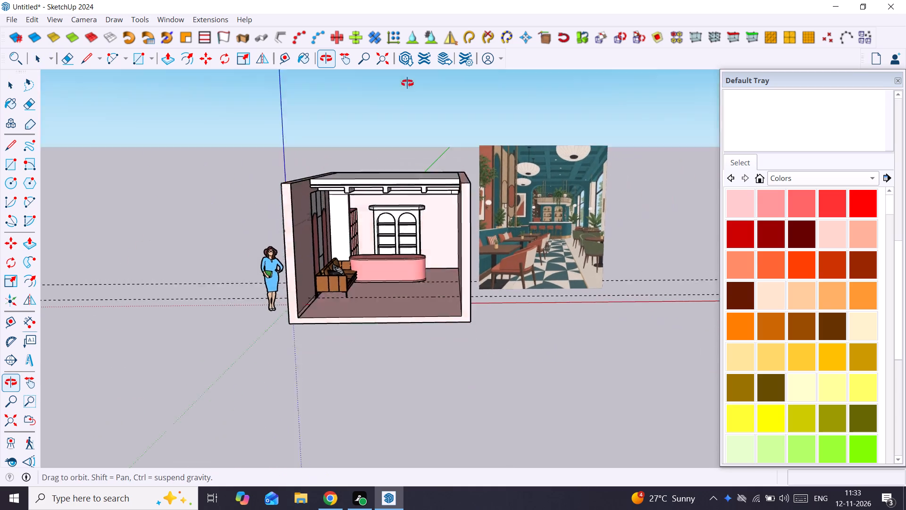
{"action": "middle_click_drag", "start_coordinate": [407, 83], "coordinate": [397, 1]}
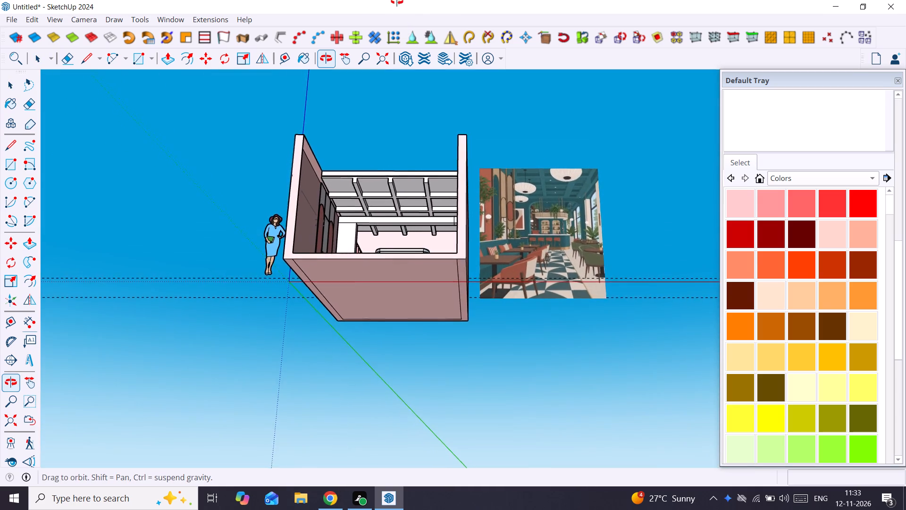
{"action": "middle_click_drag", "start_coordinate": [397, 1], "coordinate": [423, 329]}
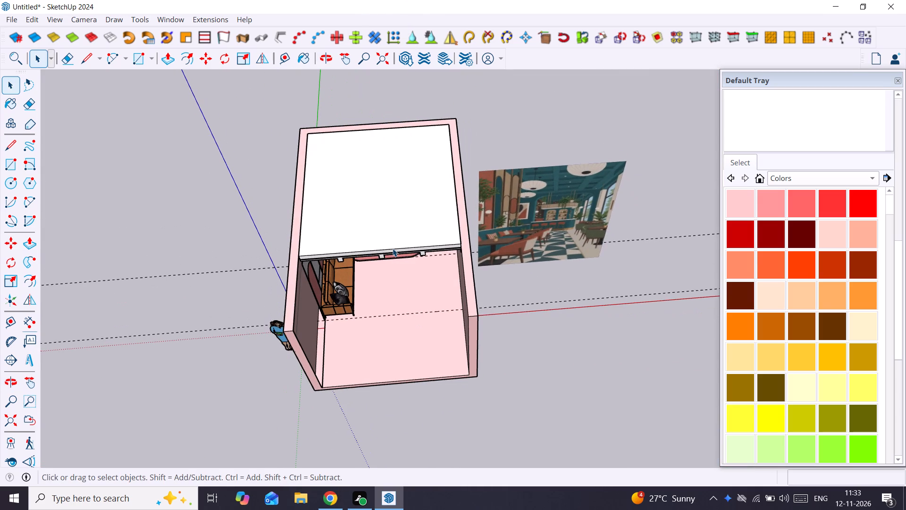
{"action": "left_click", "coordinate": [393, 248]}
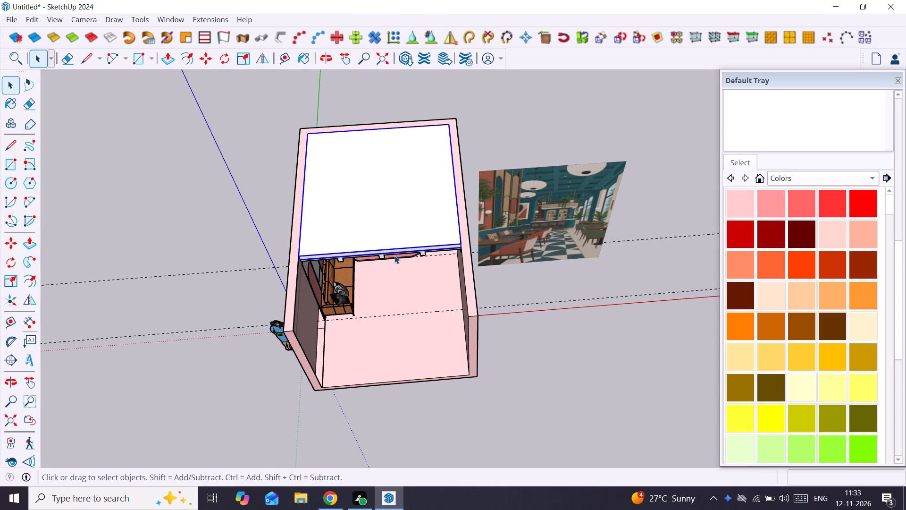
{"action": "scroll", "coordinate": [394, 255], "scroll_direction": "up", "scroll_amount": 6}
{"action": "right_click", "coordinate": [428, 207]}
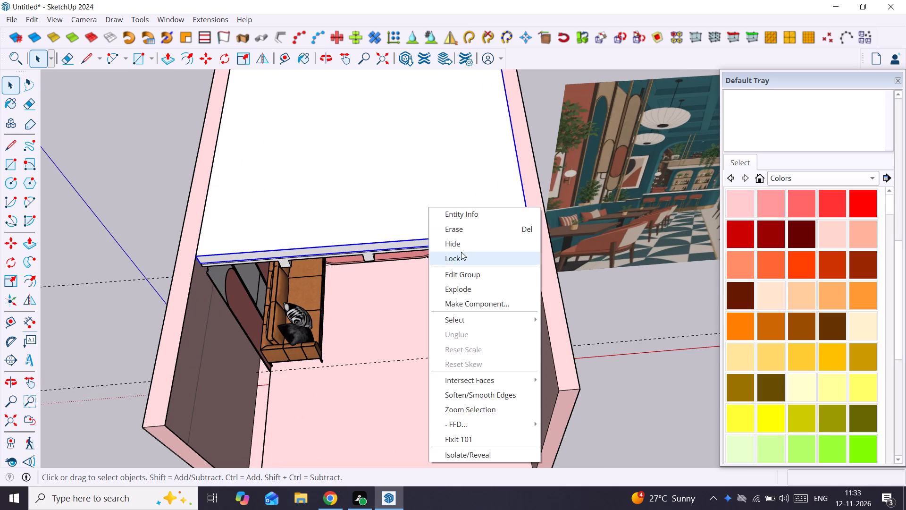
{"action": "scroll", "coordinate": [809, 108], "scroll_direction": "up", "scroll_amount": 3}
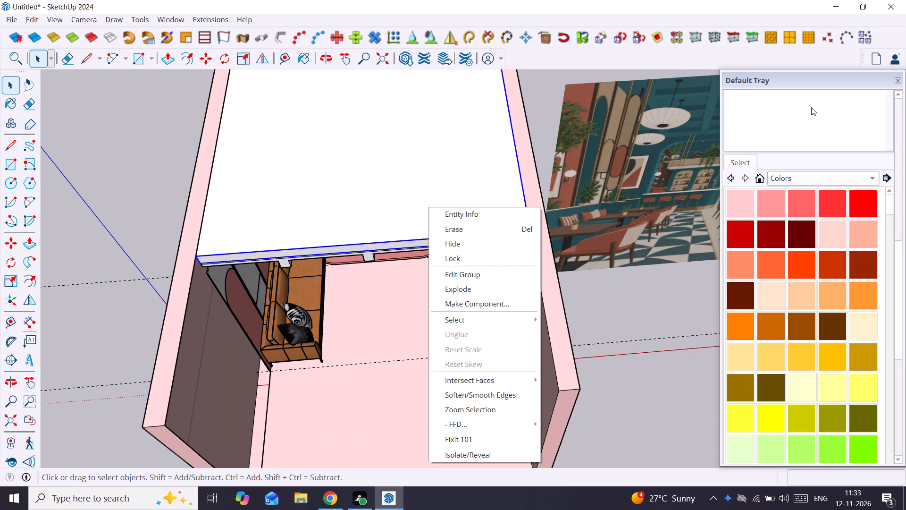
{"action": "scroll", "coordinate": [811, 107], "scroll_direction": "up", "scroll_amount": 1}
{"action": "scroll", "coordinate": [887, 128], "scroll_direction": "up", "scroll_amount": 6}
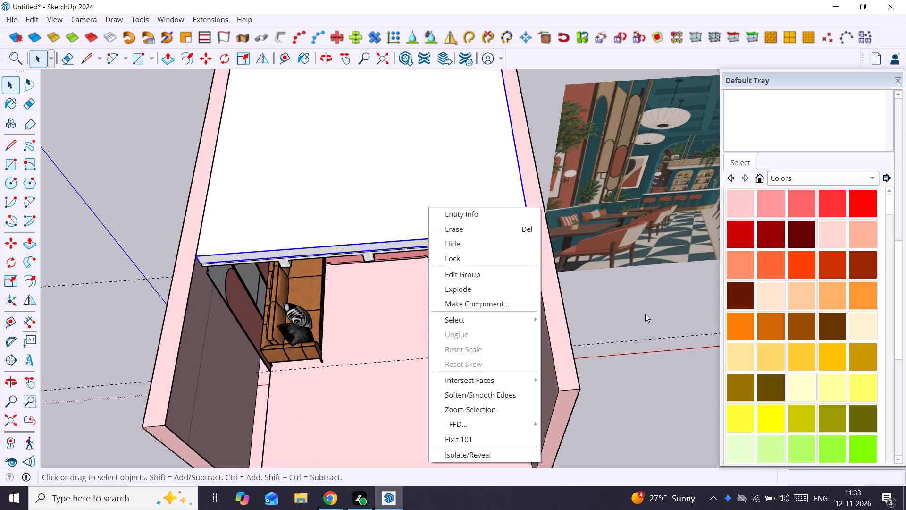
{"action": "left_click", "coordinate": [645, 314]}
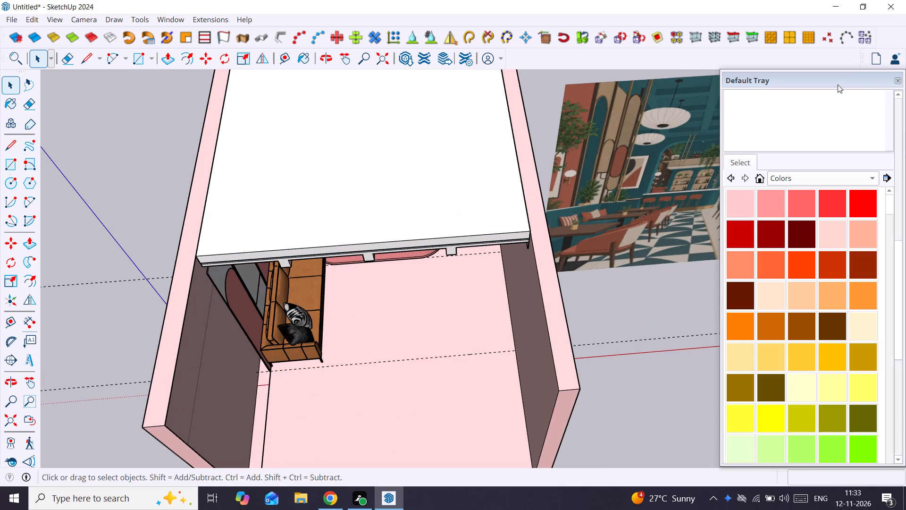
Add a new tag named c to the model.
{"action": "scroll", "coordinate": [880, 118], "scroll_direction": "up", "scroll_amount": 15}
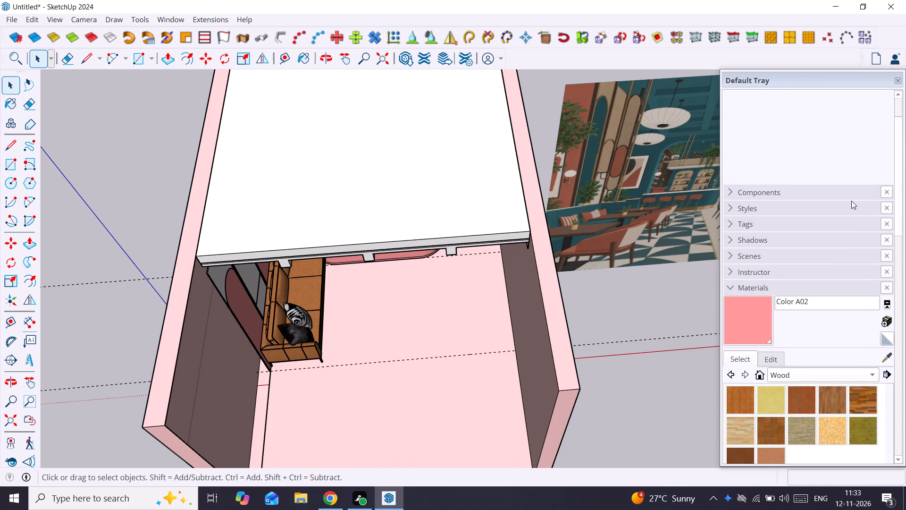
{"action": "left_click", "coordinate": [835, 224]}
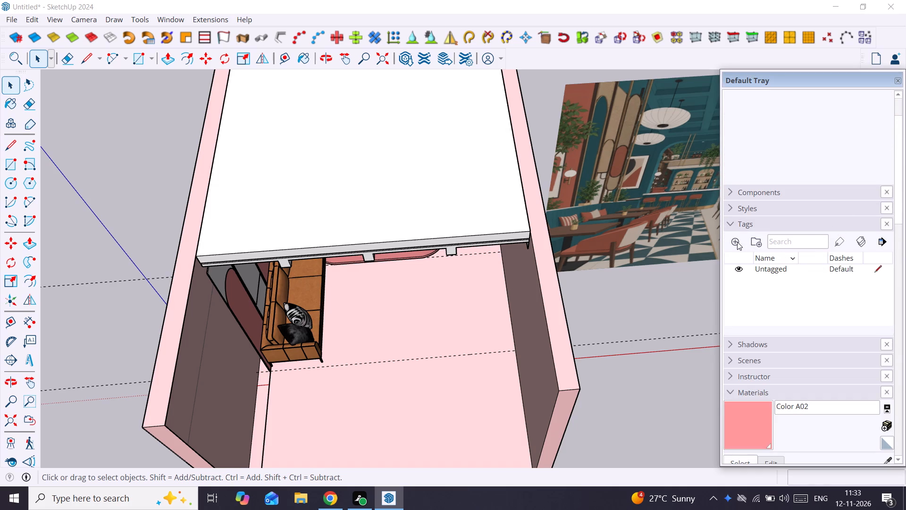
{"action": "left_click", "coordinate": [737, 242]}
{"action": "key", "text": "BackSpace"}
{"action": "key", "text": "c"}
{"action": "key", "text": "Return"}
Assign tag c to the flat ceiling slab above the coffered grid and turn off the tag's visibility.
{"action": "left_click", "coordinate": [801, 280]}
{"action": "left_click", "coordinate": [835, 244]}
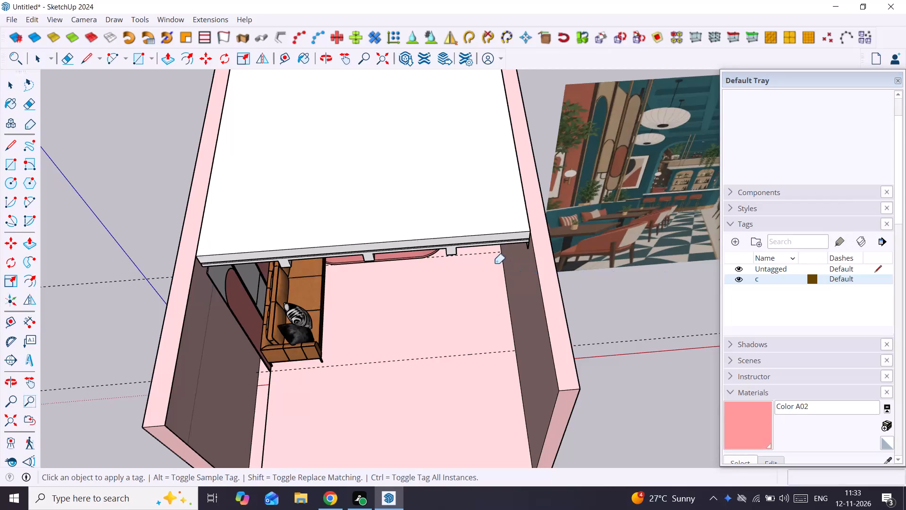
{"action": "left_click", "coordinate": [487, 238]}
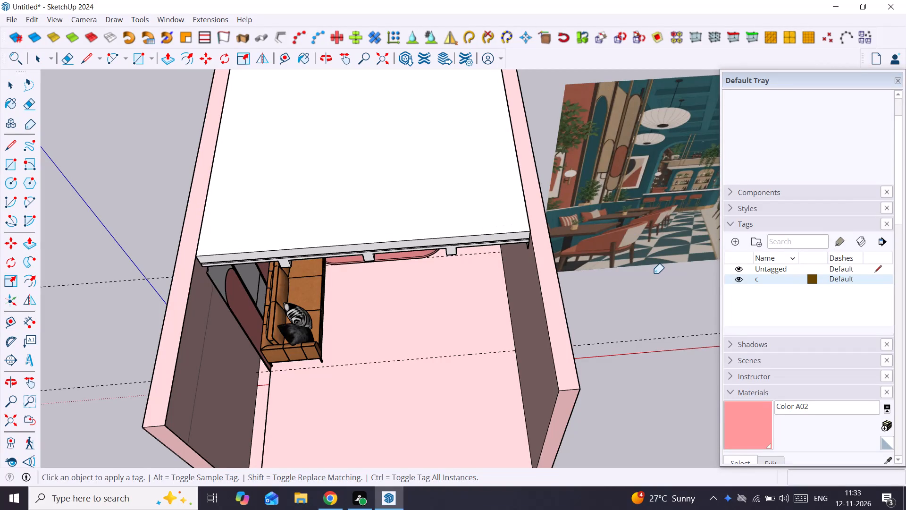
{"action": "left_click", "coordinate": [740, 278]}
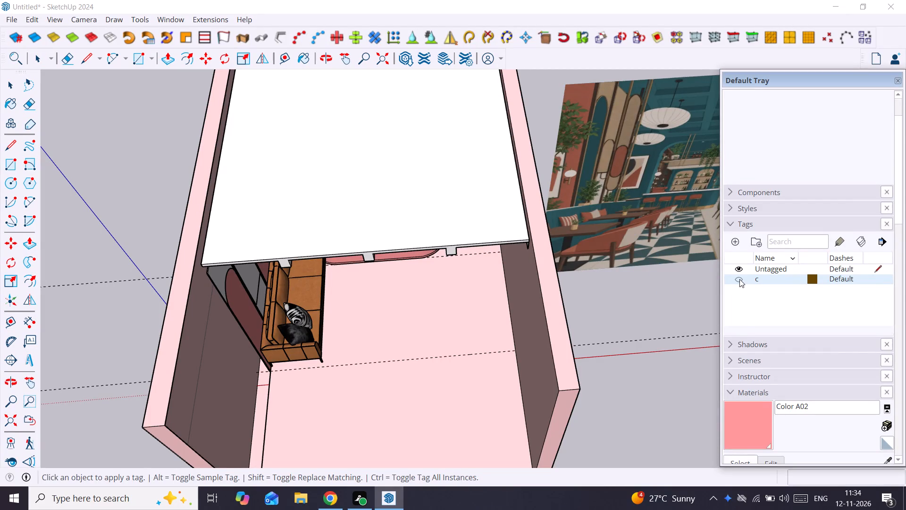
{"action": "key", "text": "space"}
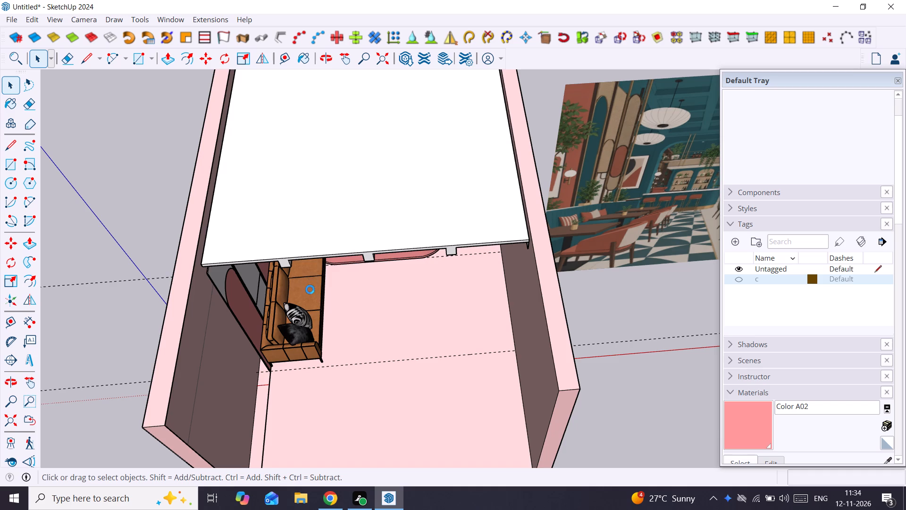
Copy the coffered ceiling grid 14' 3" toward the room's open front, butting the copy's back edge against the original's front edge.
{"action": "middle_click_drag", "start_coordinate": [311, 290], "coordinate": [309, 90]}
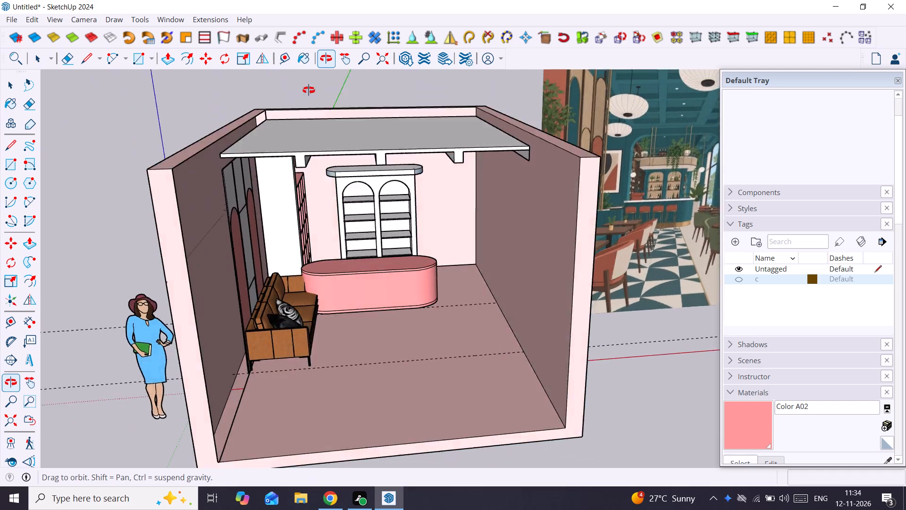
{"action": "middle_click_drag", "start_coordinate": [309, 90], "coordinate": [293, 0]}
{"action": "left_click", "coordinate": [376, 132]}
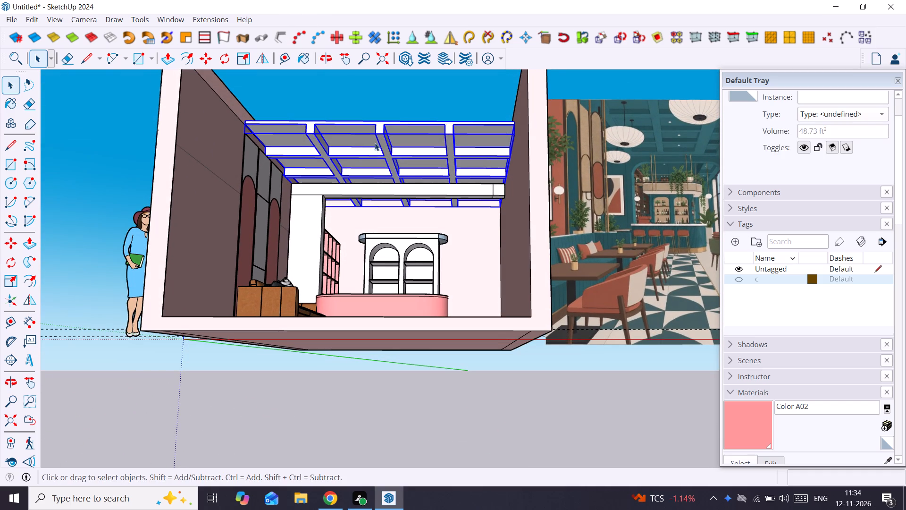
{"action": "middle_click_drag", "start_coordinate": [370, 149], "coordinate": [366, 362]}
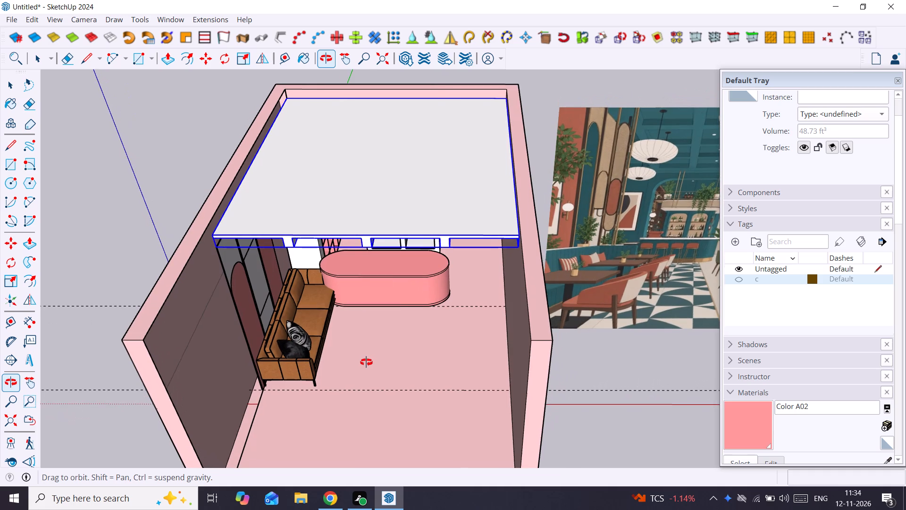
{"action": "middle_click_drag", "start_coordinate": [366, 362], "coordinate": [230, 403]}
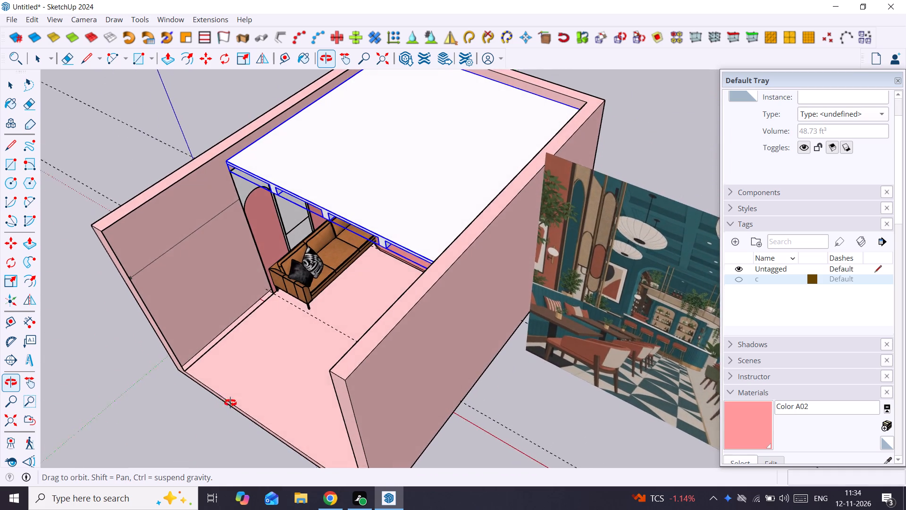
{"action": "middle_click_drag", "start_coordinate": [230, 403], "coordinate": [234, 404]}
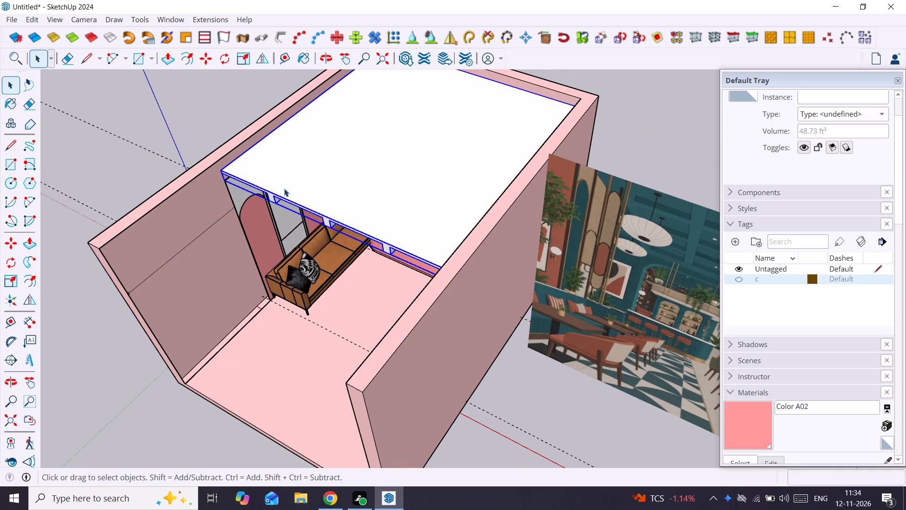
{"action": "scroll", "coordinate": [284, 188], "scroll_direction": "down", "scroll_amount": 3}
{"action": "middle_click_drag", "start_coordinate": [285, 188], "coordinate": [495, 224]}
{"action": "scroll", "coordinate": [608, 166], "scroll_direction": "up", "scroll_amount": 1}
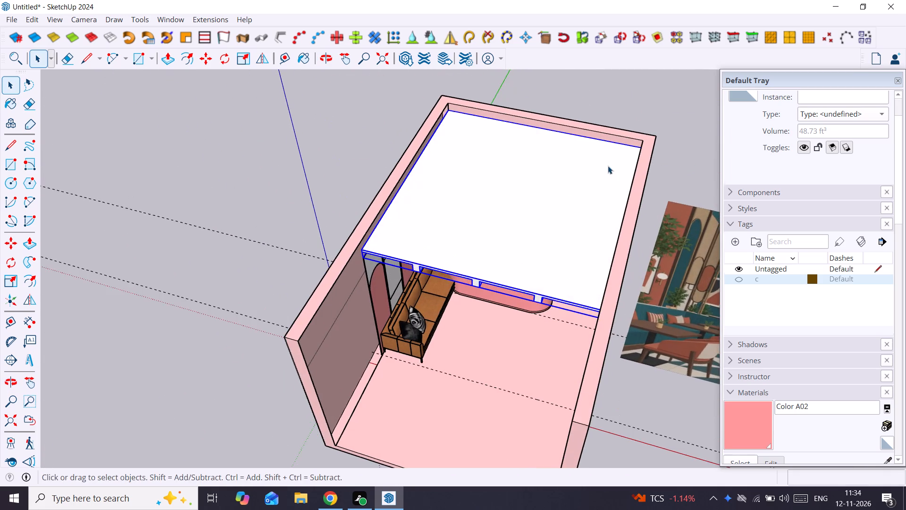
{"action": "middle_click_drag", "start_coordinate": [654, 155], "coordinate": [697, 154]}
{"action": "key", "text": "m"}
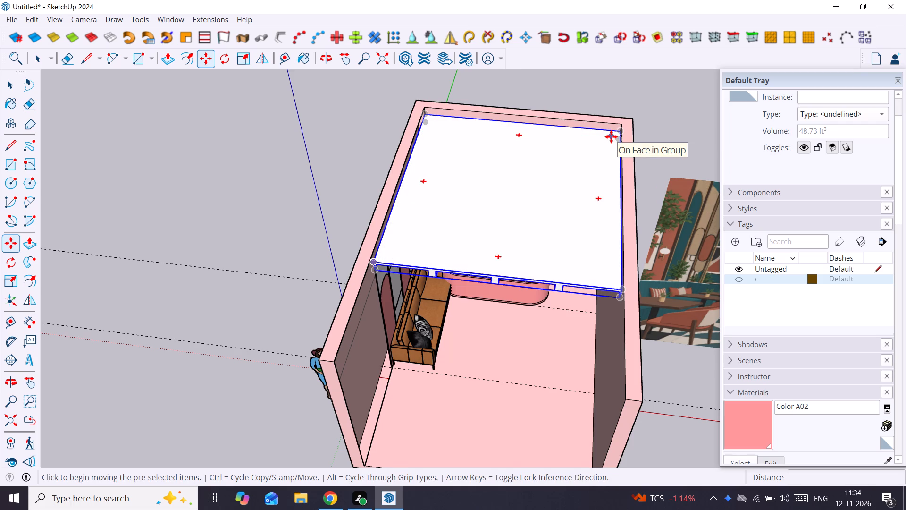
{"action": "scroll", "coordinate": [454, 116], "scroll_direction": "up", "scroll_amount": 4}
{"action": "scroll", "coordinate": [416, 116], "scroll_direction": "up", "scroll_amount": 2}
{"action": "middle_click_drag", "start_coordinate": [409, 116], "coordinate": [323, 121]}
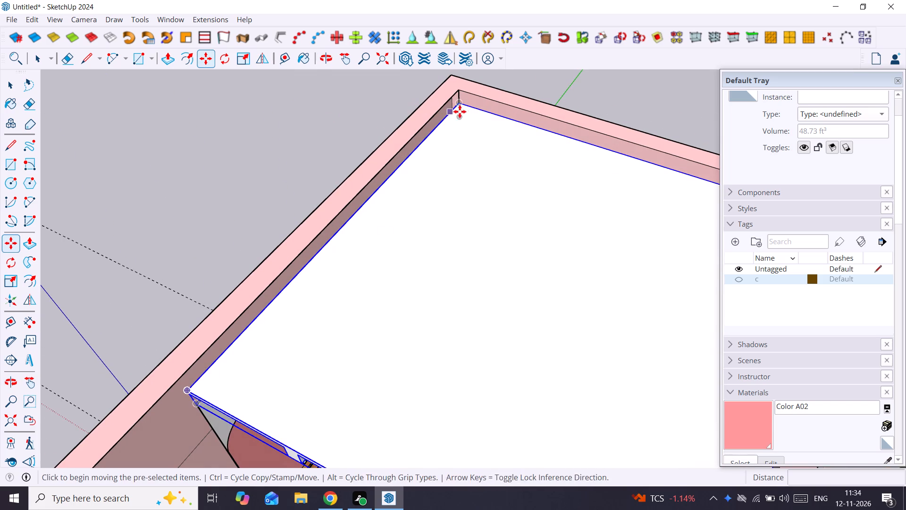
{"action": "left_click", "coordinate": [460, 102]}
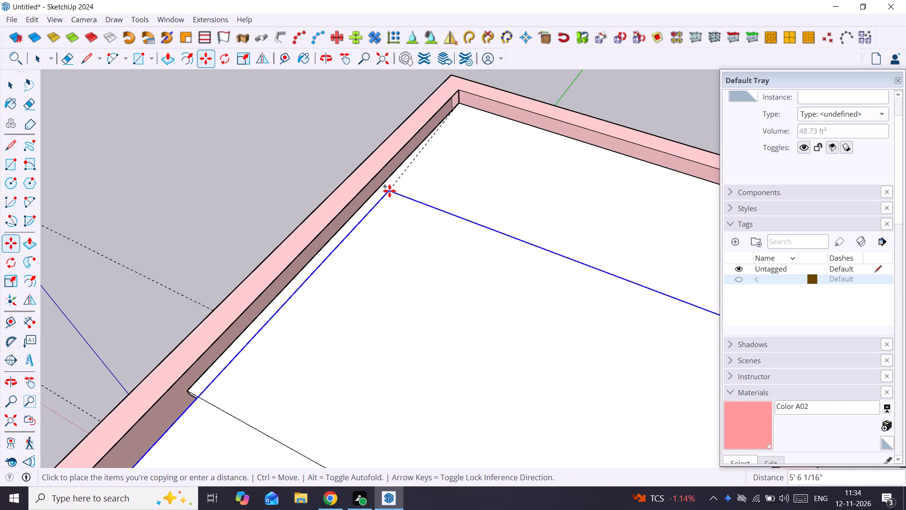
{"action": "scroll", "coordinate": [389, 191], "scroll_direction": "down", "scroll_amount": 11}
{"action": "scroll", "coordinate": [334, 258], "scroll_direction": "up", "scroll_amount": 3}
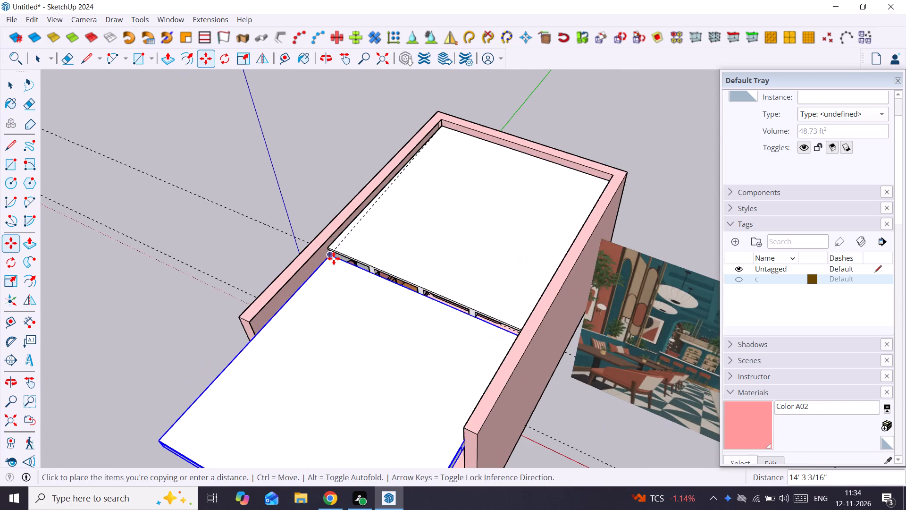
{"action": "scroll", "coordinate": [334, 258], "scroll_direction": "up", "scroll_amount": 15}
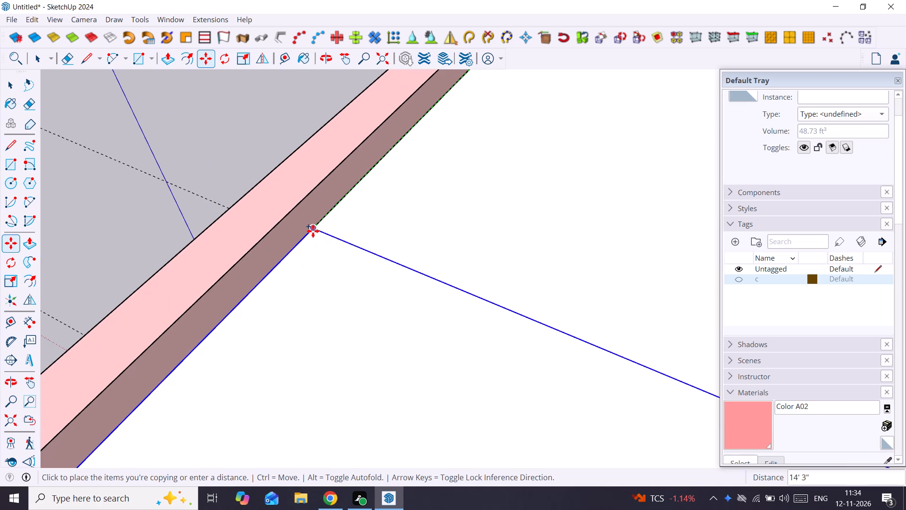
{"action": "left_click", "coordinate": [313, 231]}
{"action": "scroll", "coordinate": [313, 231], "scroll_direction": "down", "scroll_amount": 4}
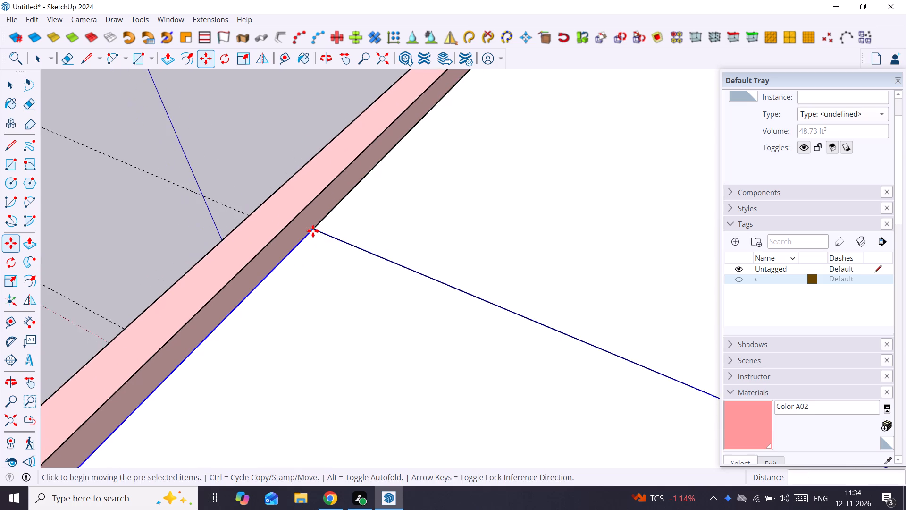
{"action": "scroll", "coordinate": [313, 231], "scroll_direction": "down", "scroll_amount": 18}
Examine the copied ceiling grid from above and below, checking its joint with the original and its reach relative to the walls.
{"action": "middle_click_drag", "start_coordinate": [323, 301], "coordinate": [398, 195]}
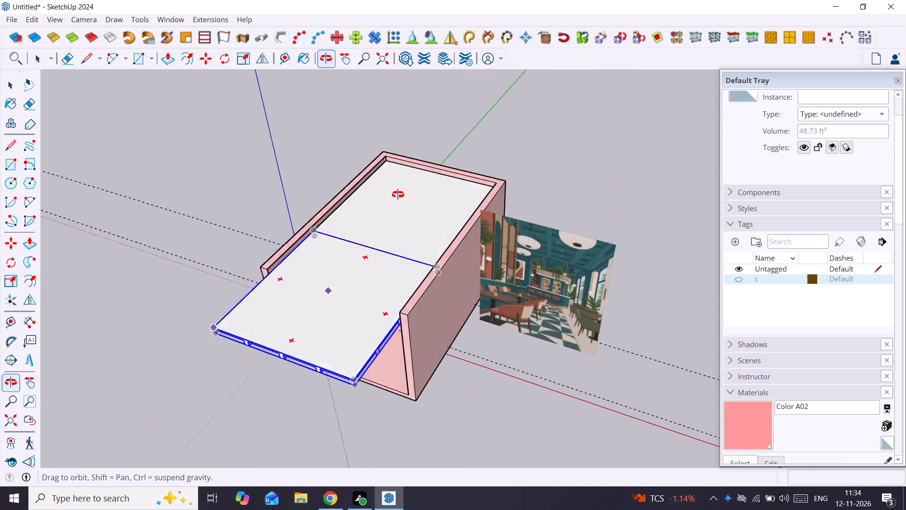
{"action": "middle_click_drag", "start_coordinate": [398, 195], "coordinate": [488, 24]}
{"action": "middle_click_drag", "start_coordinate": [432, 97], "coordinate": [234, 374]}
{"action": "scroll", "coordinate": [233, 373], "scroll_direction": "up", "scroll_amount": 1}
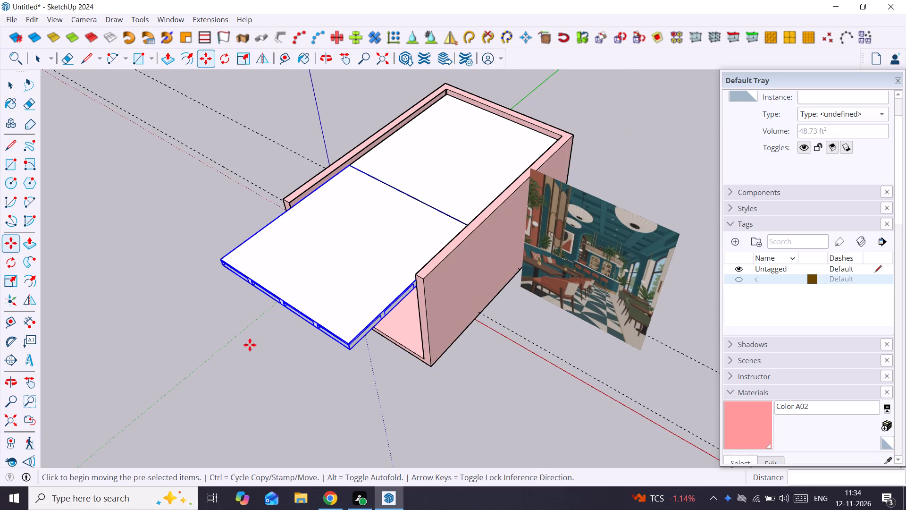
{"action": "key", "text": "space"}
{"action": "scroll", "coordinate": [286, 301], "scroll_direction": "up", "scroll_amount": 3}
{"action": "middle_click_drag", "start_coordinate": [290, 286], "coordinate": [452, 0]}
{"action": "scroll", "coordinate": [442, 159], "scroll_direction": "up", "scroll_amount": 3}
{"action": "middle_click_drag", "start_coordinate": [441, 159], "coordinate": [437, 83]}
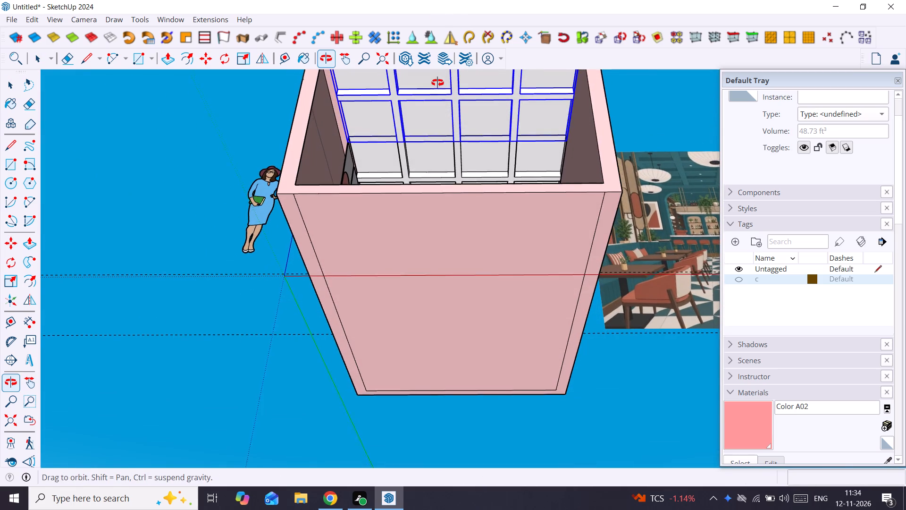
{"action": "middle_click_drag", "start_coordinate": [437, 83], "coordinate": [422, 102]}
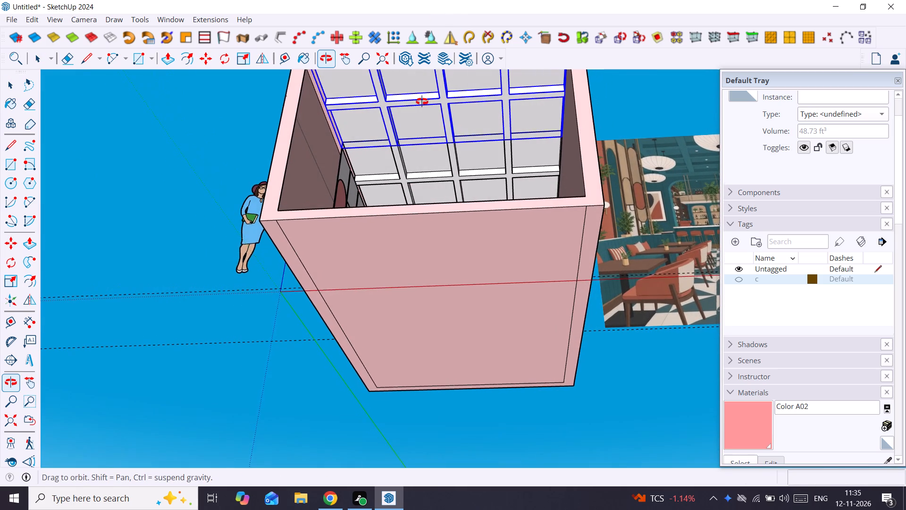
{"action": "middle_click_drag", "start_coordinate": [422, 102], "coordinate": [416, 144]}
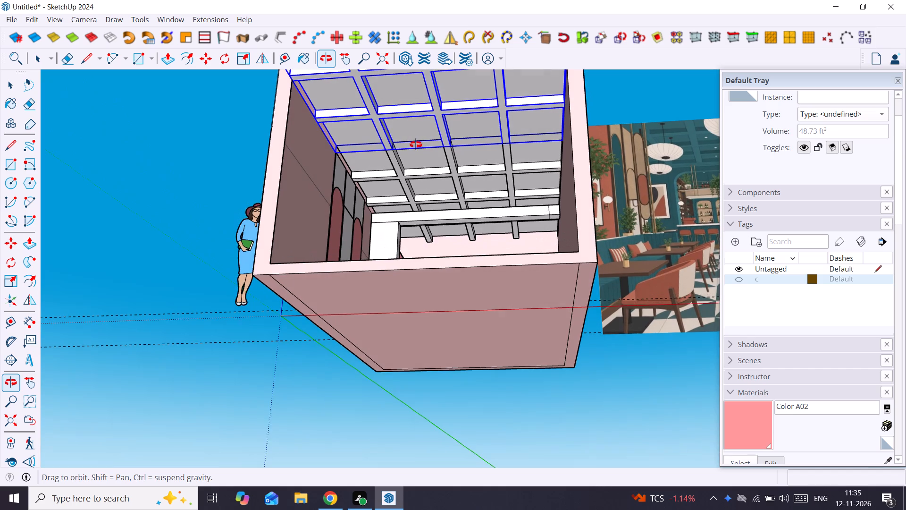
{"action": "middle_click_drag", "start_coordinate": [416, 144], "coordinate": [383, 155]}
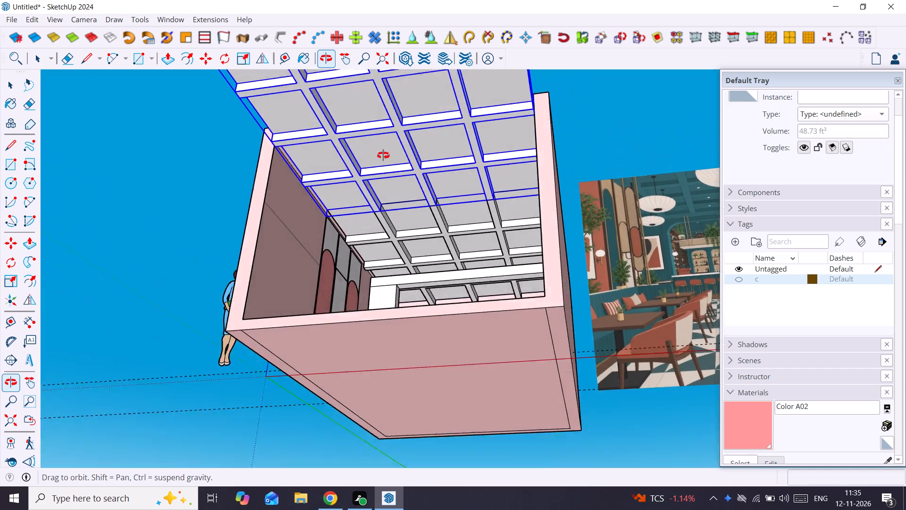
{"action": "middle_click_drag", "start_coordinate": [383, 155], "coordinate": [360, 214]}
Isolate the copied coffered ceiling grid so the rest of the model is hidden.
{"action": "scroll", "coordinate": [360, 215], "scroll_direction": "down", "scroll_amount": 9}
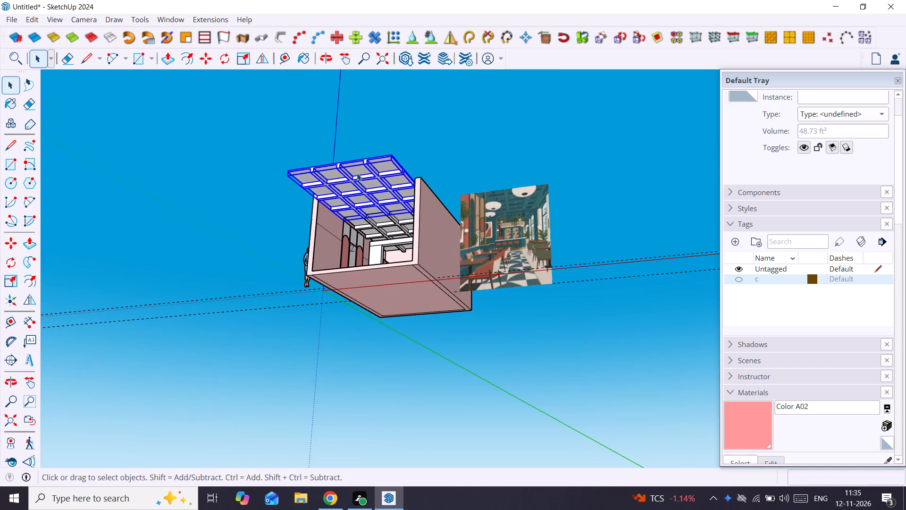
{"action": "middle_click_drag", "start_coordinate": [357, 173], "coordinate": [342, 319]}
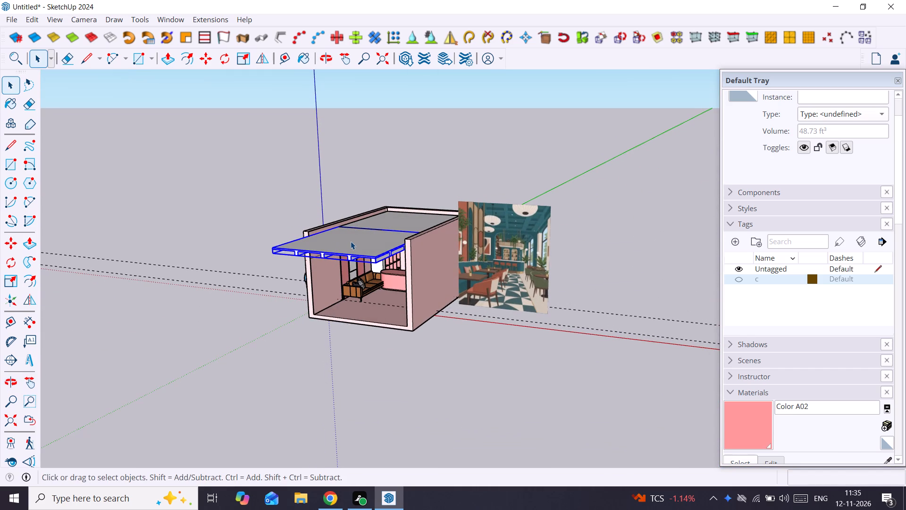
{"action": "right_click", "coordinate": [351, 241]}
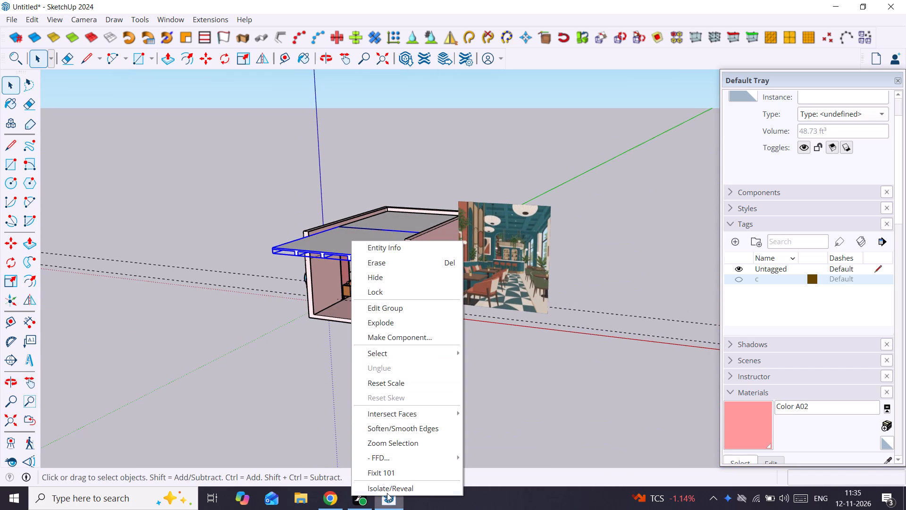
{"action": "left_click", "coordinate": [387, 493]}
Push the back end face of the copied ceiling grid in by about 3' 3" to remove one row of coffers.
{"action": "scroll", "coordinate": [381, 333], "scroll_direction": "up", "scroll_amount": 2}
{"action": "middle_click_drag", "start_coordinate": [377, 288], "coordinate": [188, 66]}
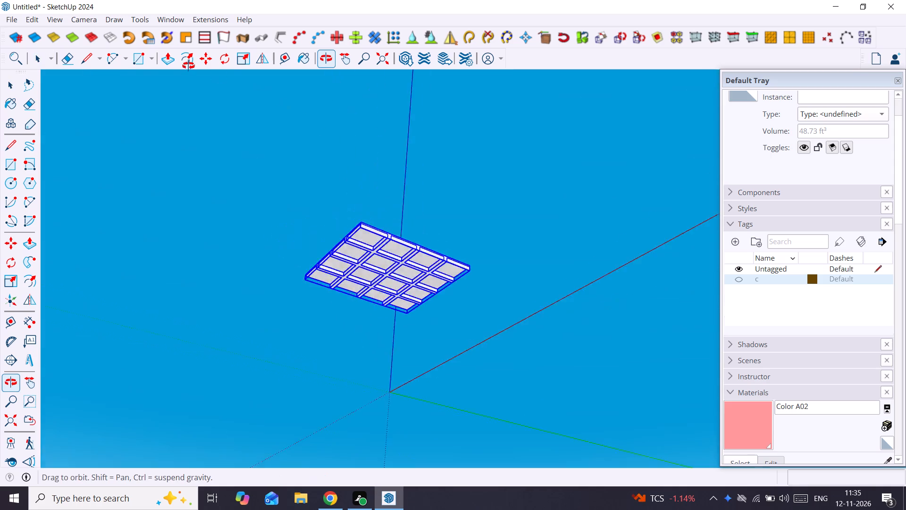
{"action": "middle_click_drag", "start_coordinate": [188, 66], "coordinate": [130, 42]}
{"action": "scroll", "coordinate": [396, 251], "scroll_direction": "up", "scroll_amount": 5}
{"action": "middle_click_drag", "start_coordinate": [503, 294], "coordinate": [447, 255]}
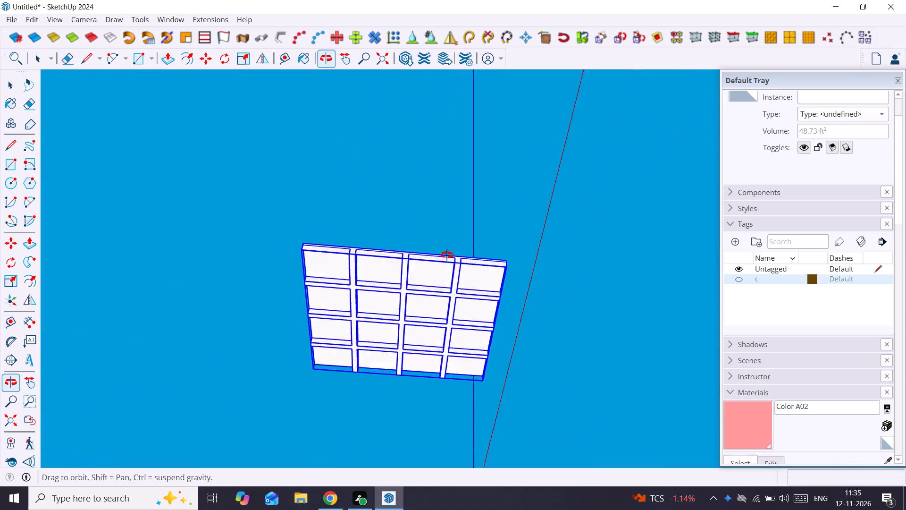
{"action": "middle_click_drag", "start_coordinate": [447, 255], "coordinate": [431, 245]}
{"action": "double_click", "coordinate": [484, 273]}
{"action": "scroll", "coordinate": [489, 276], "scroll_direction": "up", "scroll_amount": 7}
{"action": "middle_click_drag", "start_coordinate": [501, 280], "coordinate": [492, 280]}
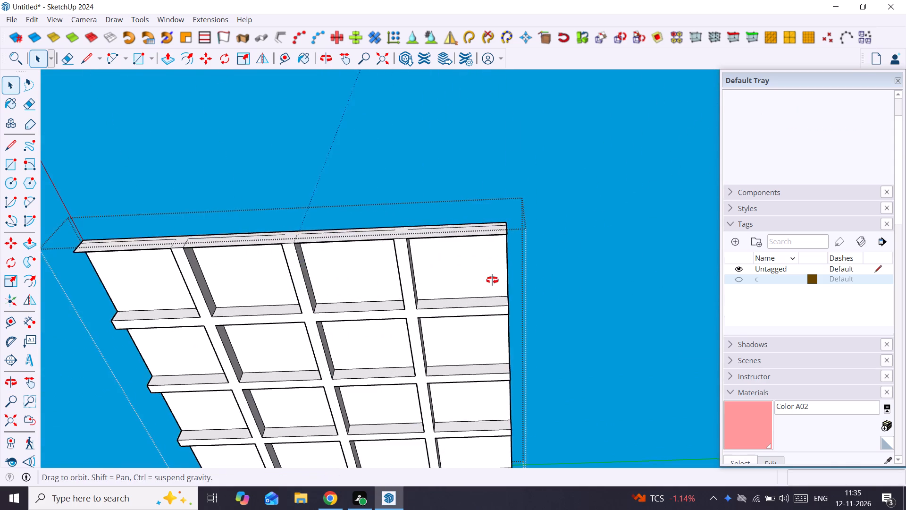
{"action": "middle_click_drag", "start_coordinate": [492, 280], "coordinate": [270, 401]}
{"action": "scroll", "coordinate": [494, 265], "scroll_direction": "up", "scroll_amount": 3}
{"action": "left_click", "coordinate": [526, 289]}
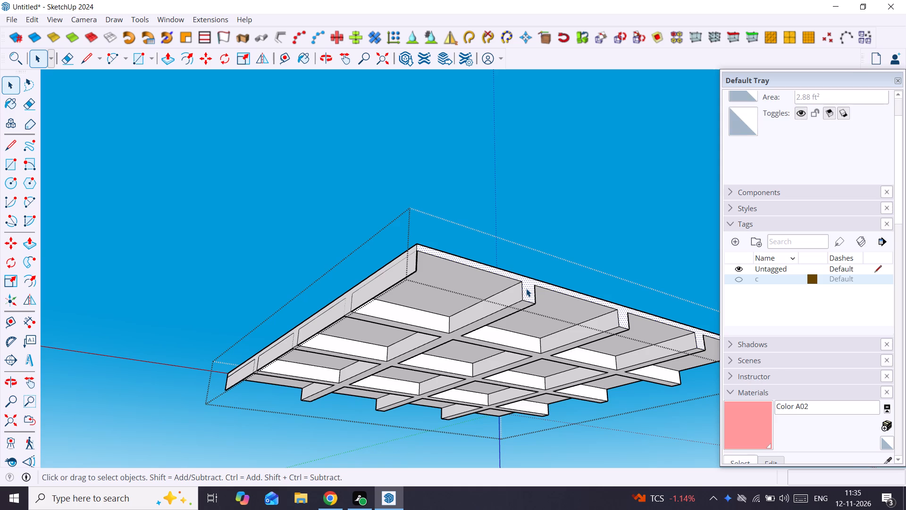
{"action": "key", "text": "p"}
{"action": "left_click", "coordinate": [529, 287]}
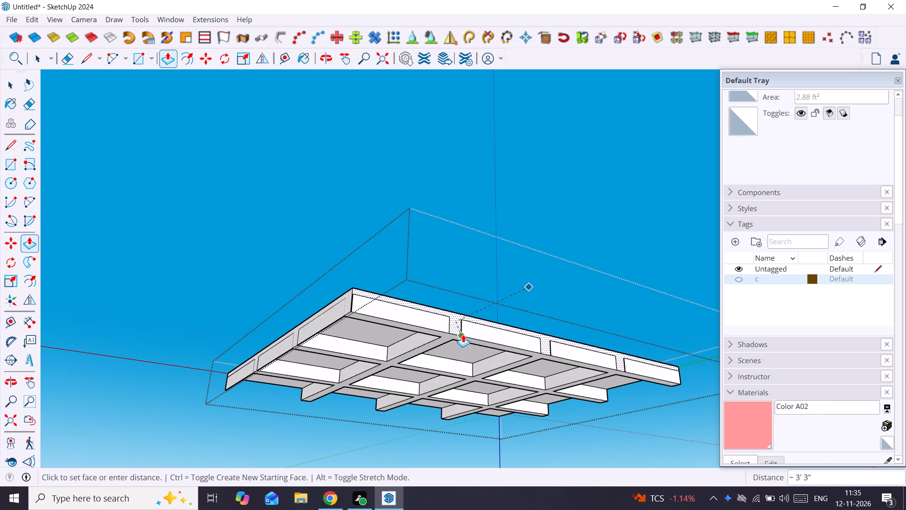
{"action": "middle_click_drag", "start_coordinate": [479, 332], "coordinate": [556, 234]}
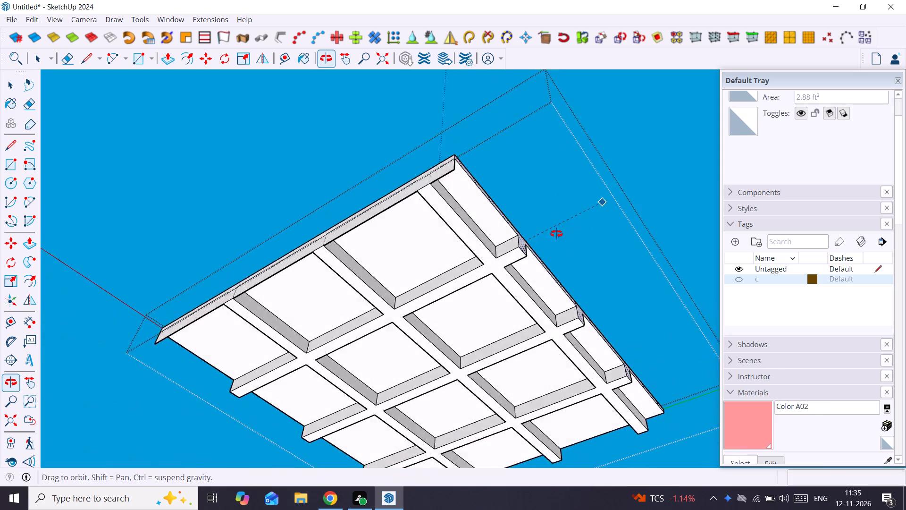
{"action": "middle_click_drag", "start_coordinate": [556, 234], "coordinate": [502, 263]}
{"action": "left_click", "coordinate": [495, 293]}
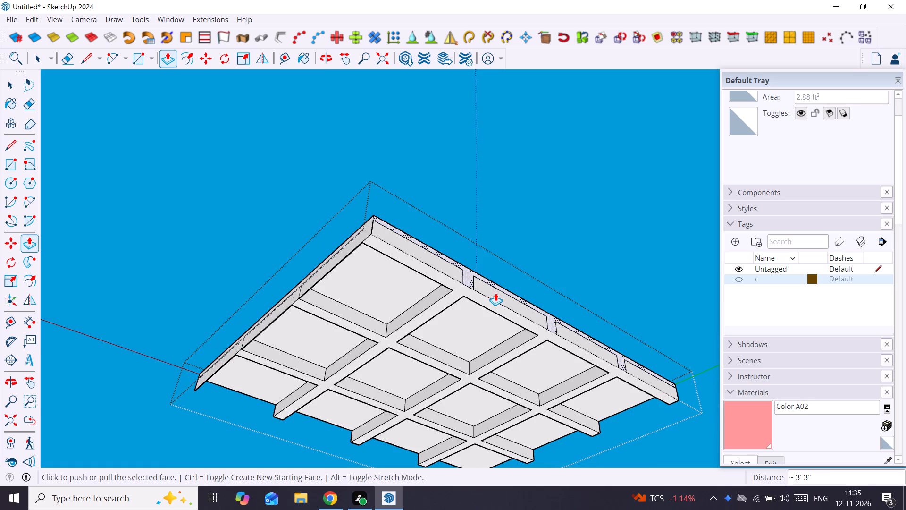
{"action": "key", "text": "space"}
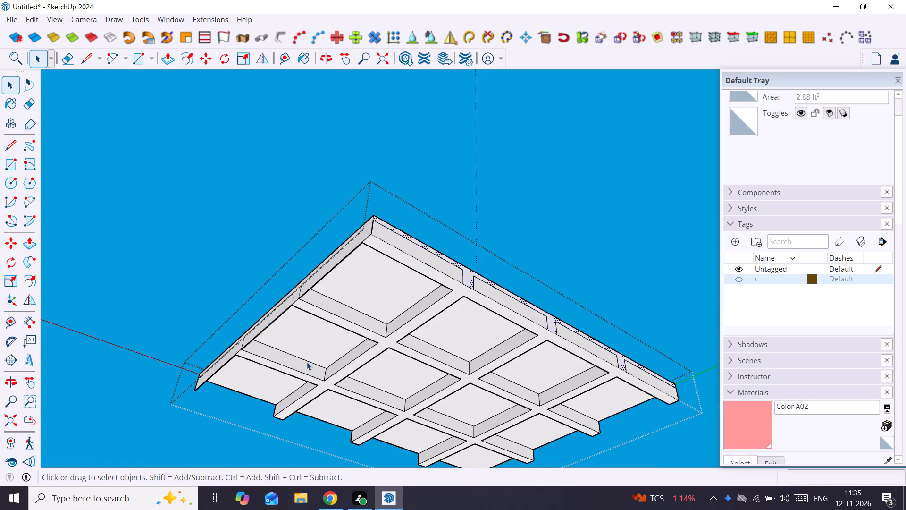
Leave the ceiling grid group and reveal the rest of the model.
{"action": "scroll", "coordinate": [308, 362], "scroll_direction": "down", "scroll_amount": 3}
{"action": "middle_click_drag", "start_coordinate": [313, 358], "coordinate": [487, 291]}
{"action": "left_click", "coordinate": [542, 220]}
{"action": "left_click", "coordinate": [461, 236]}
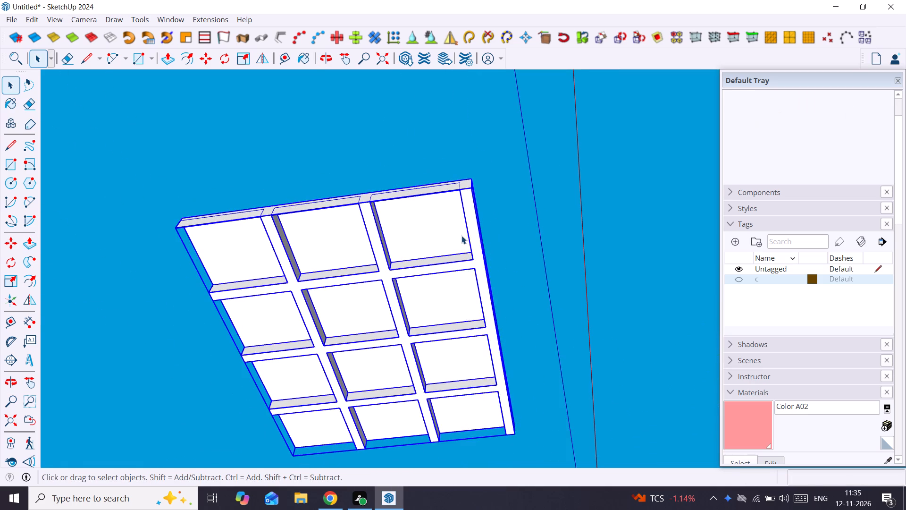
{"action": "right_click", "coordinate": [461, 236]}
{"action": "left_click", "coordinate": [517, 480]}
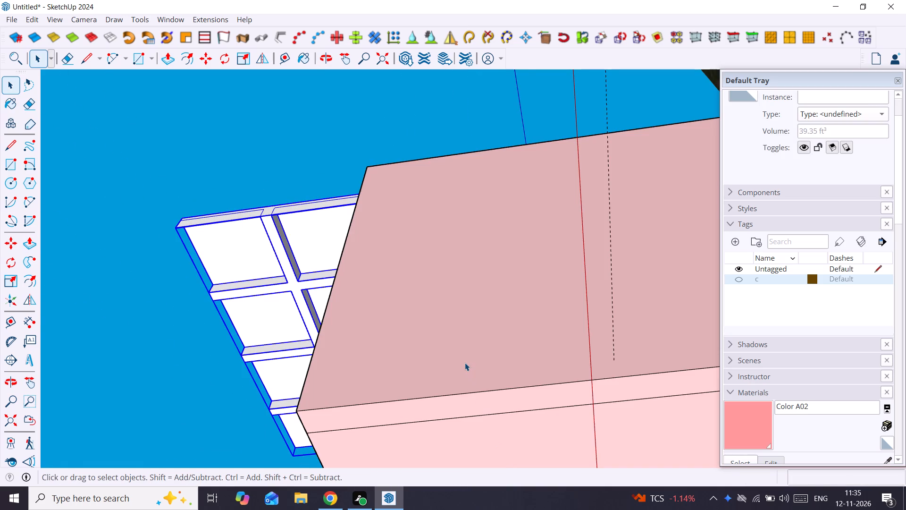
Move the shortened ceiling grid copy back about 3' 3" so its back corner meets the original grid's front corner.
{"action": "scroll", "coordinate": [465, 361], "scroll_direction": "down", "scroll_amount": 3}
{"action": "middle_click_drag", "start_coordinate": [465, 361], "coordinate": [869, 343]}
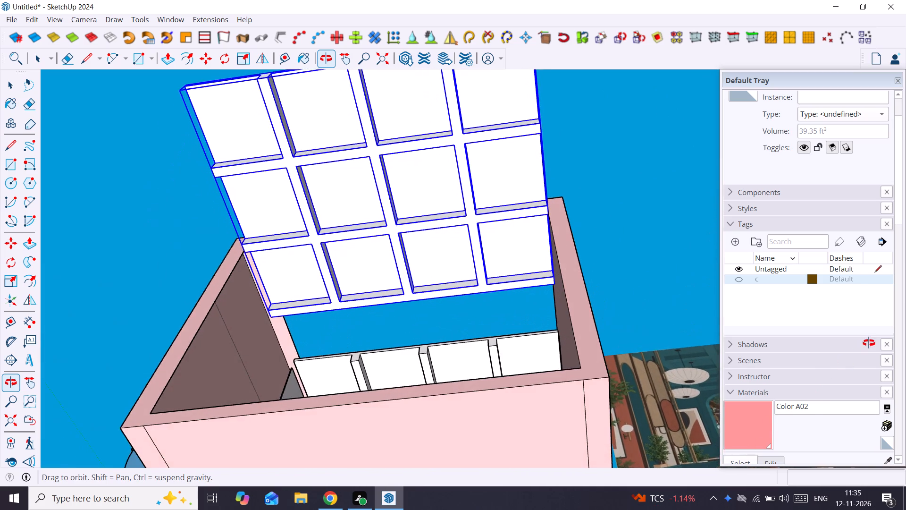
{"action": "middle_click_drag", "start_coordinate": [869, 343], "coordinate": [861, 345]}
{"action": "scroll", "coordinate": [512, 283], "scroll_direction": "up", "scroll_amount": 2}
{"action": "middle_click_drag", "start_coordinate": [512, 283], "coordinate": [516, 509]}
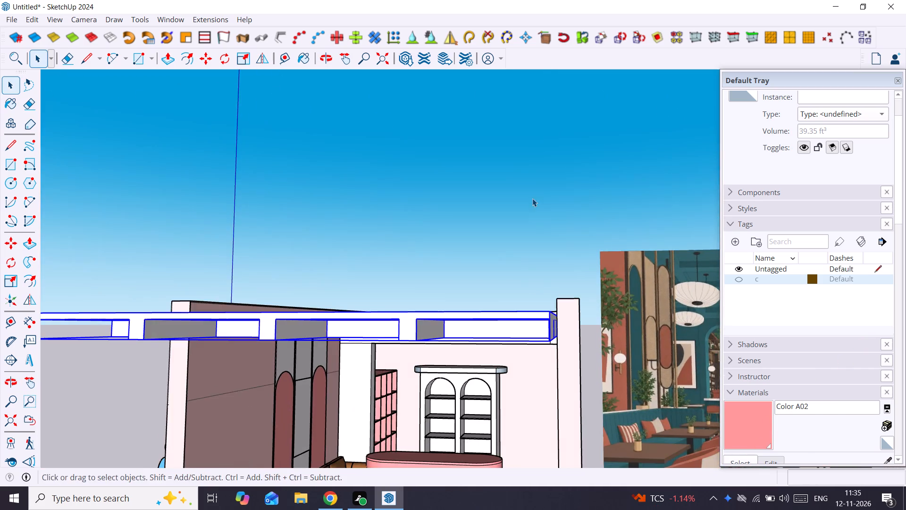
{"action": "middle_click_drag", "start_coordinate": [532, 198], "coordinate": [529, 419]}
{"action": "scroll", "coordinate": [532, 444], "scroll_direction": "up", "scroll_amount": 1}
{"action": "middle_click_drag", "start_coordinate": [532, 442], "coordinate": [551, 383]}
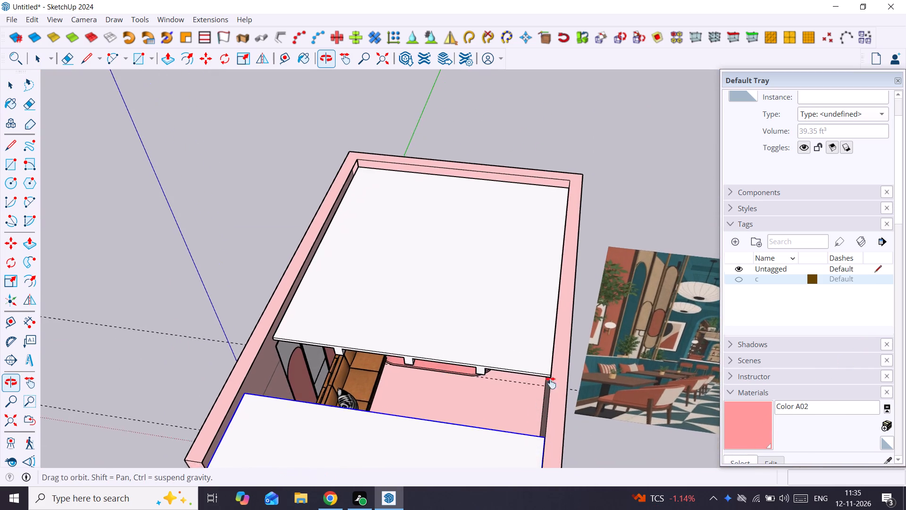
{"action": "middle_click_drag", "start_coordinate": [551, 383], "coordinate": [713, 349]}
{"action": "scroll", "coordinate": [667, 266], "scroll_direction": "up", "scroll_amount": 2}
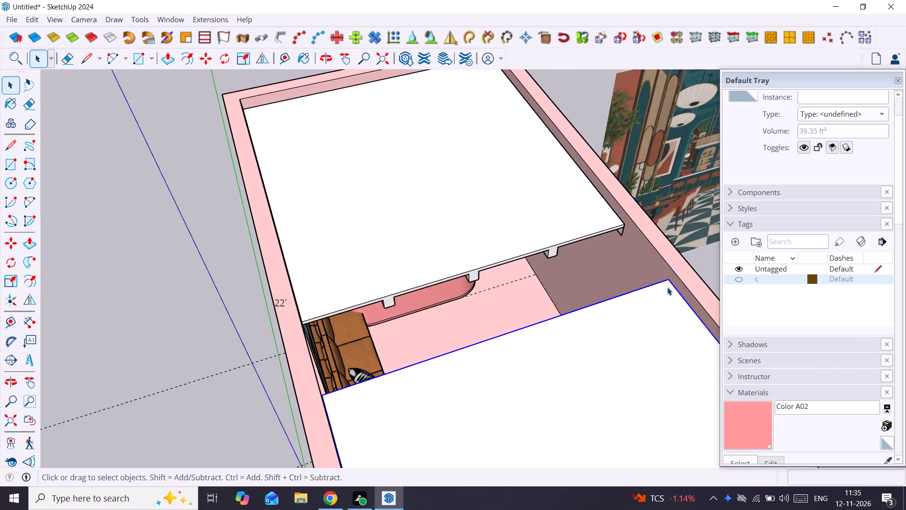
{"action": "key", "text": "m"}
{"action": "left_click", "coordinate": [670, 278]}
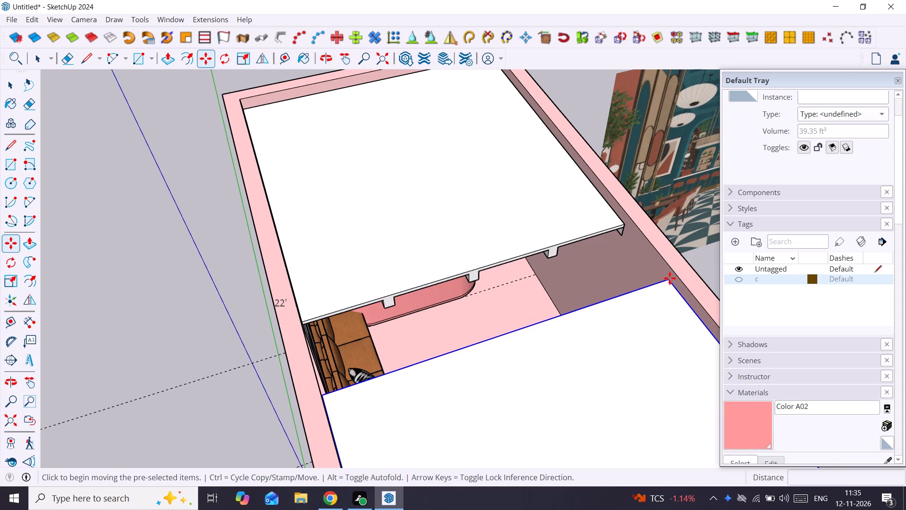
{"action": "scroll", "coordinate": [622, 228], "scroll_direction": "up", "scroll_amount": 2}
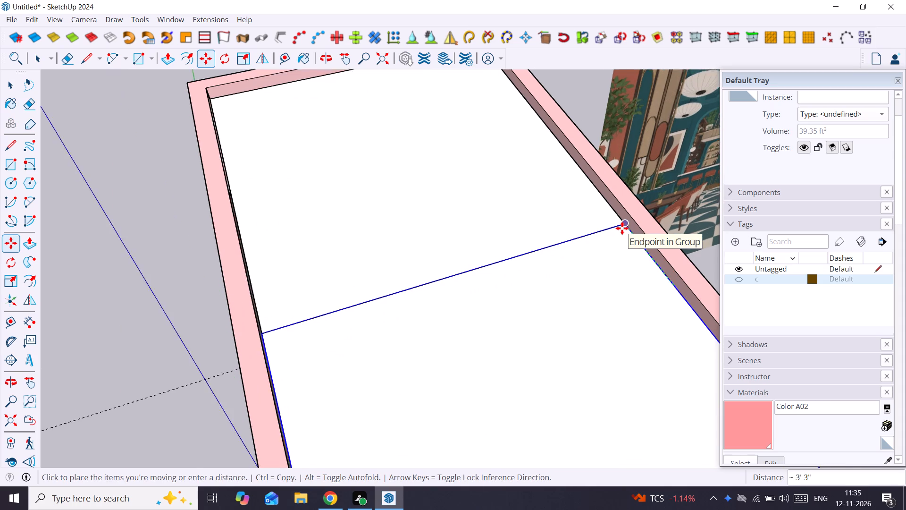
{"action": "scroll", "coordinate": [622, 228], "scroll_direction": "up", "scroll_amount": 5}
{"action": "left_click", "coordinate": [624, 223]}
{"action": "key", "text": "space"}
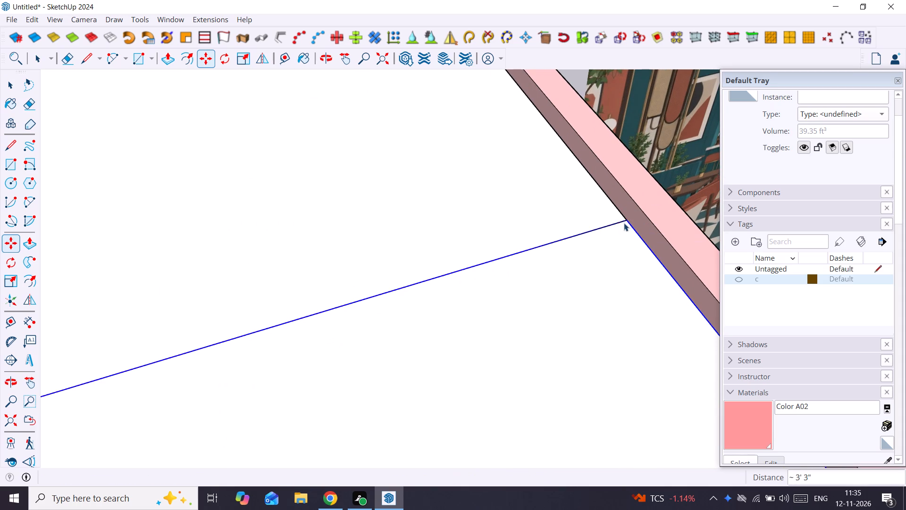
Examine the moved ceiling grid from below and outside, checking how far it overhangs the front ends of the walls.
{"action": "scroll", "coordinate": [624, 223], "scroll_direction": "down", "scroll_amount": 19}
{"action": "middle_click_drag", "start_coordinate": [609, 265], "coordinate": [327, 46]}
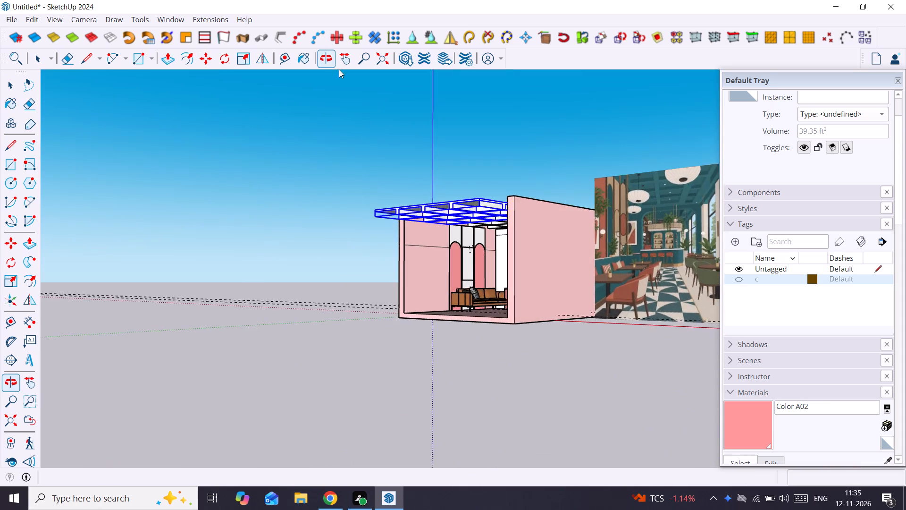
{"action": "scroll", "coordinate": [385, 214], "scroll_direction": "up", "scroll_amount": 6}
{"action": "middle_click_drag", "start_coordinate": [424, 188], "coordinate": [489, 98]}
{"action": "middle_click_drag", "start_coordinate": [503, 99], "coordinate": [463, 112]}
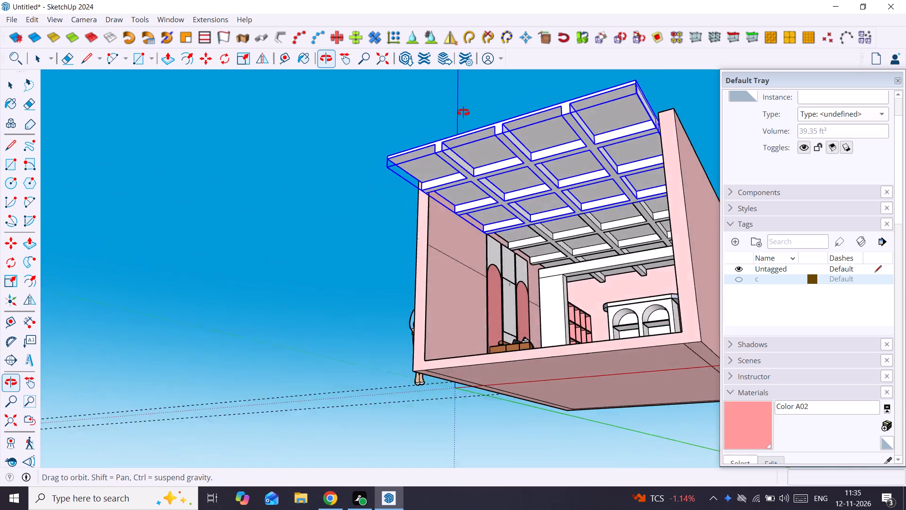
{"action": "middle_click_drag", "start_coordinate": [463, 112], "coordinate": [613, 138]}
{"action": "scroll", "coordinate": [508, 224], "scroll_direction": "up", "scroll_amount": 7}
{"action": "middle_click_drag", "start_coordinate": [489, 179], "coordinate": [576, 262]}
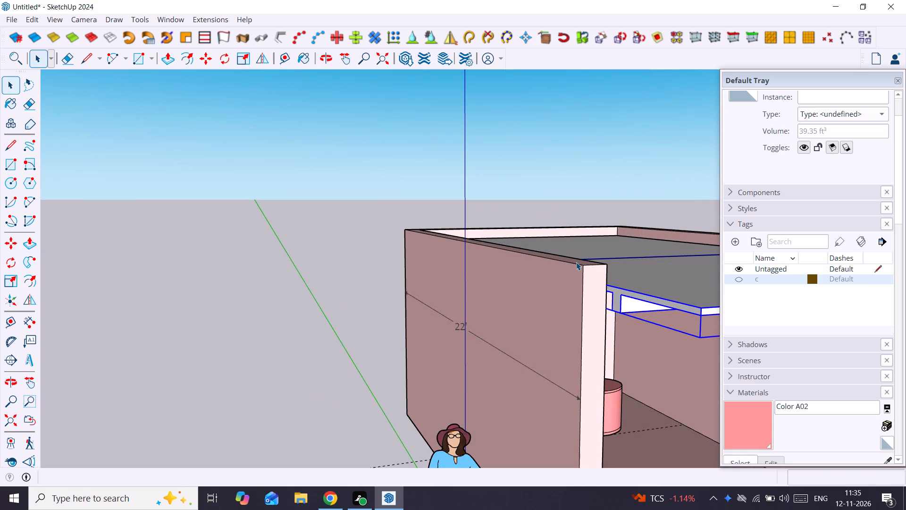
Isolate the front ceiling grid copy again for editing.
{"action": "scroll", "coordinate": [576, 262], "scroll_direction": "down", "scroll_amount": 2}
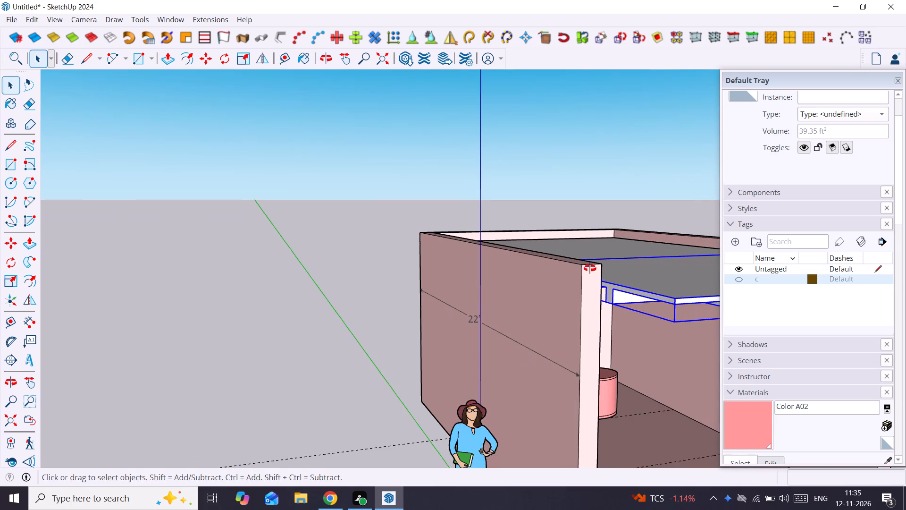
{"action": "middle_click_drag", "start_coordinate": [590, 268], "coordinate": [482, 225], "text": "shift"}
{"action": "double_click", "coordinate": [582, 250]}
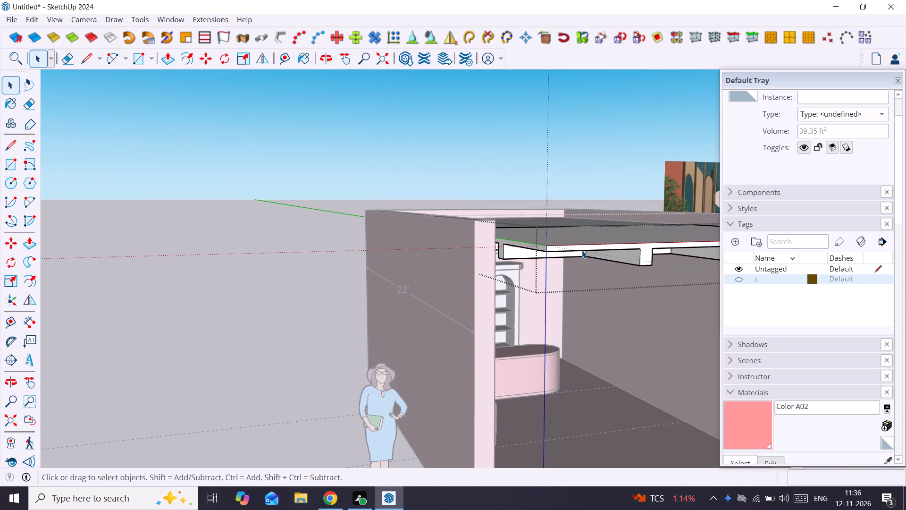
{"action": "left_click", "coordinate": [348, 198]}
{"action": "left_click", "coordinate": [578, 240]}
{"action": "right_click", "coordinate": [578, 240]}
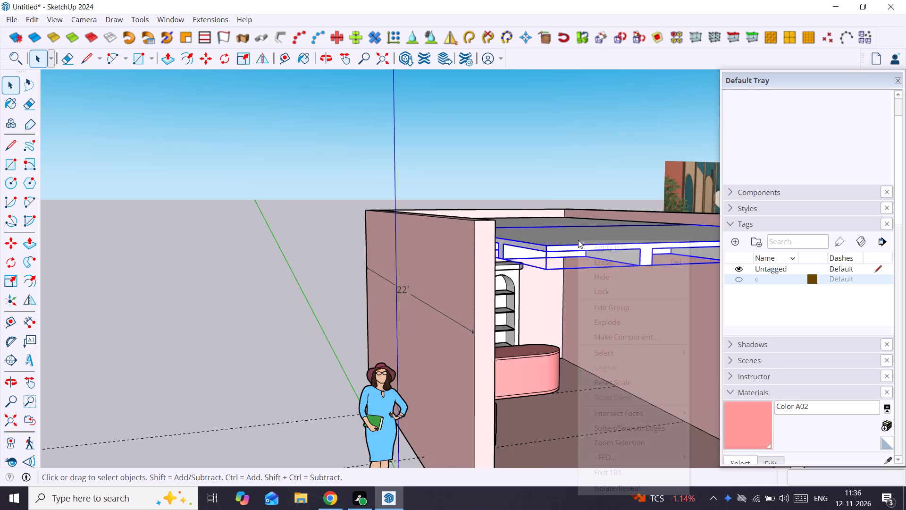
{"action": "left_click", "coordinate": [275, 213]}
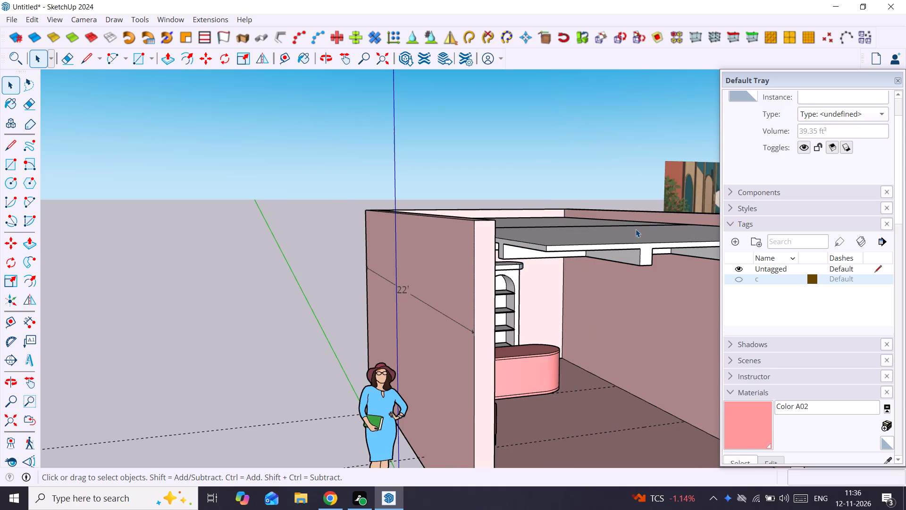
{"action": "right_click_drag", "start_coordinate": [637, 229], "coordinate": [637, 237]}
{"action": "left_click", "coordinate": [666, 473]}
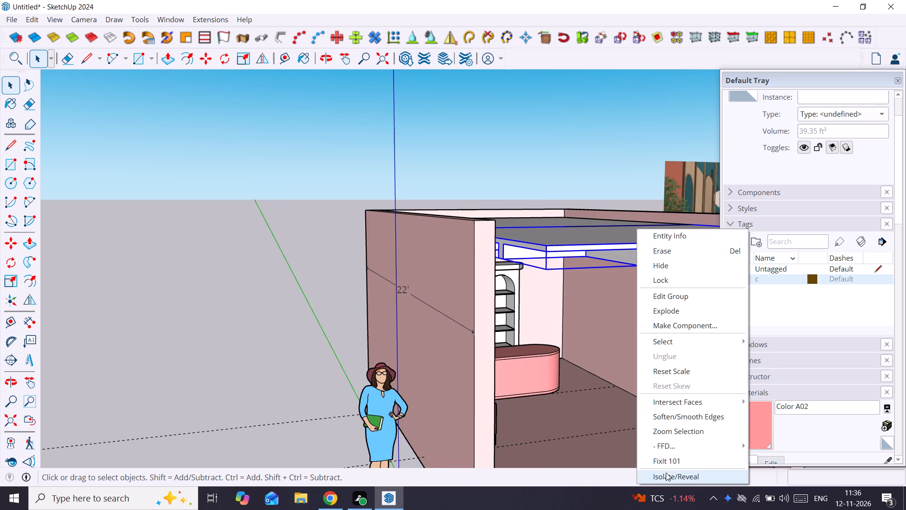
Push the front end face of the copied ceiling grid in by about 3' 3" to the face of the next cross beam.
{"action": "scroll", "coordinate": [620, 280], "scroll_direction": "up", "scroll_amount": 2}
{"action": "double_click", "coordinate": [598, 233]}
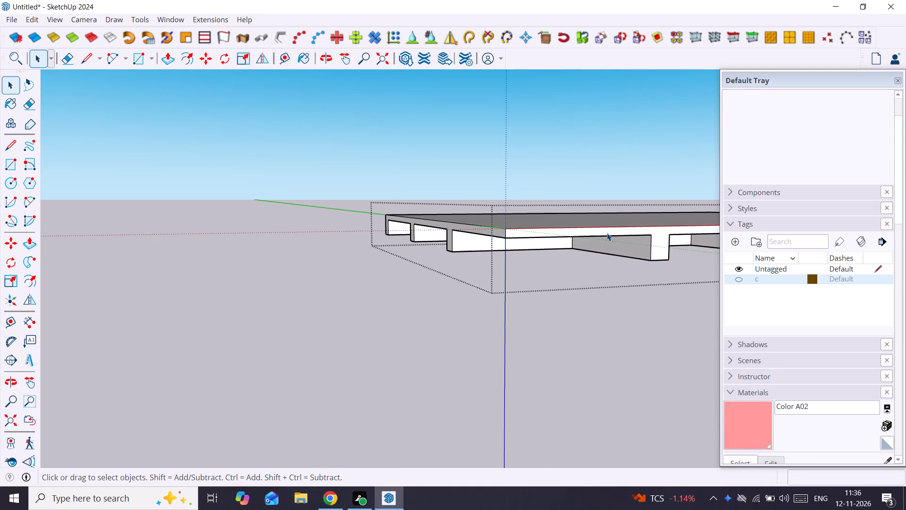
{"action": "left_click", "coordinate": [611, 229]}
{"action": "key", "text": "p"}
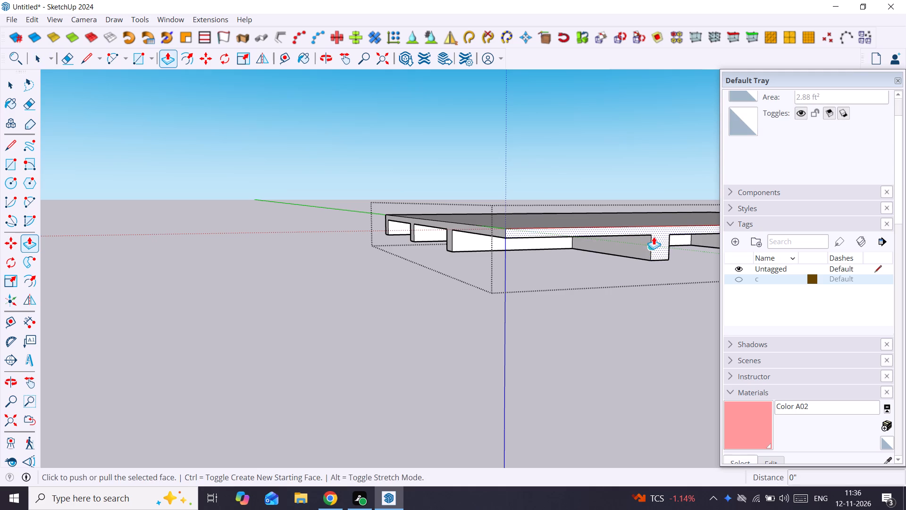
{"action": "left_click", "coordinate": [654, 236]}
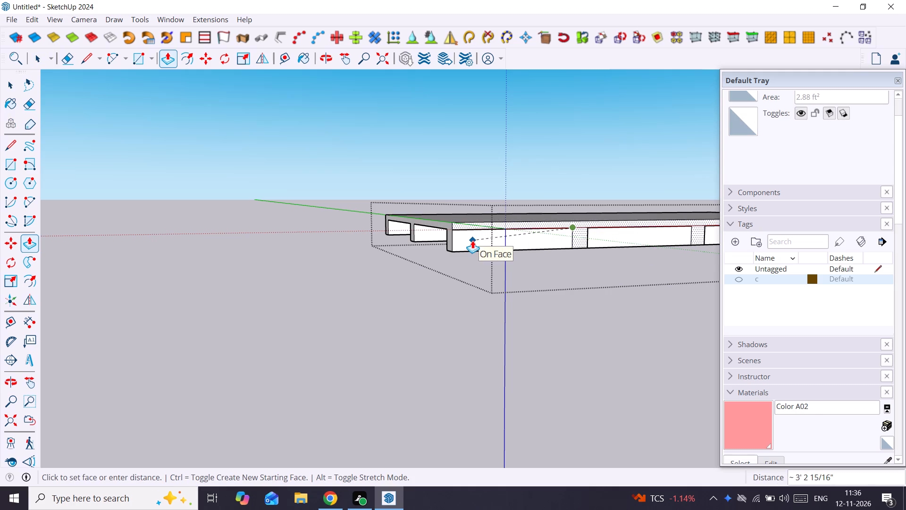
{"action": "left_click", "coordinate": [472, 240]}
{"action": "key", "text": "space"}
Leave the ceiling grid group and reveal the hidden room and furniture.
{"action": "left_click", "coordinate": [321, 260]}
{"action": "left_click", "coordinate": [477, 239]}
{"action": "right_click", "coordinate": [477, 239]}
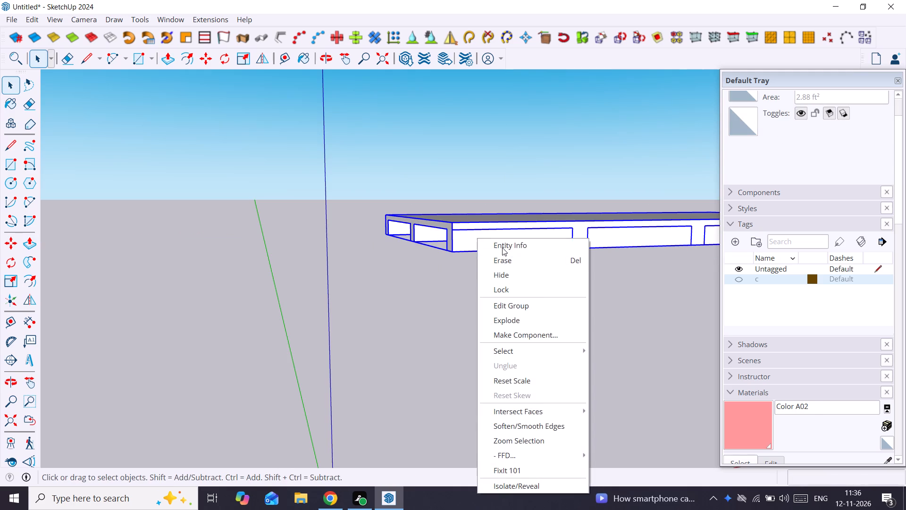
{"action": "left_click", "coordinate": [535, 486]}
{"action": "key", "text": "space"}
Open the room shell for editing, pull its front end face outward by about 9", and leave the shell.
{"action": "scroll", "coordinate": [411, 252], "scroll_direction": "down", "scroll_amount": 4}
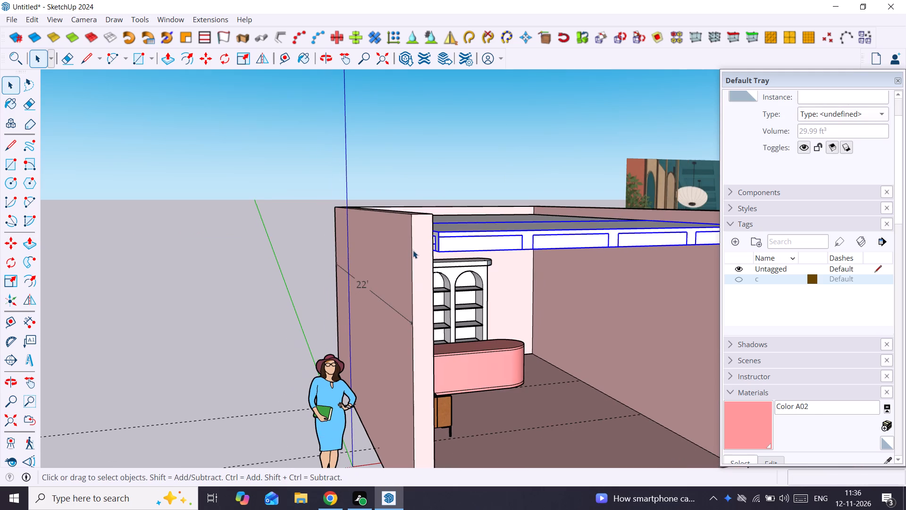
{"action": "left_click", "coordinate": [427, 245]}
{"action": "triple_click", "coordinate": [427, 245]}
{"action": "left_click", "coordinate": [427, 245]}
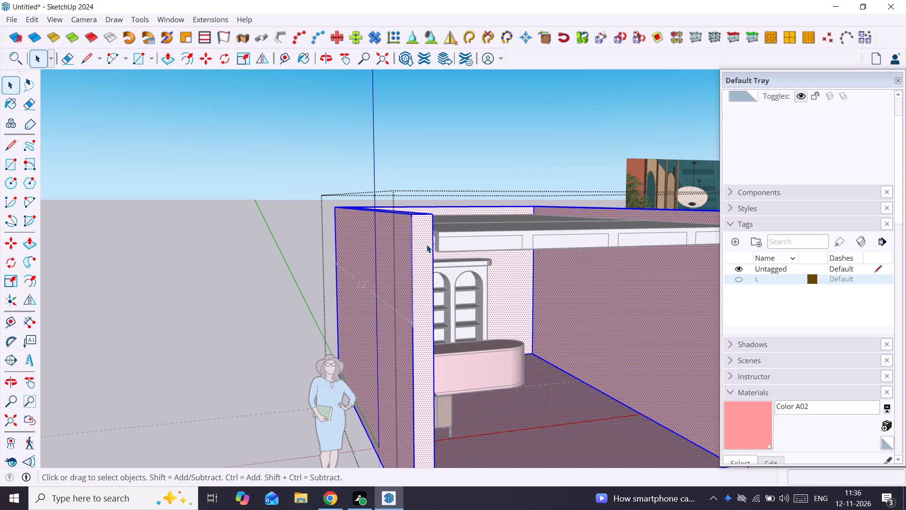
{"action": "key", "text": "p"}
{"action": "left_click", "coordinate": [427, 245]}
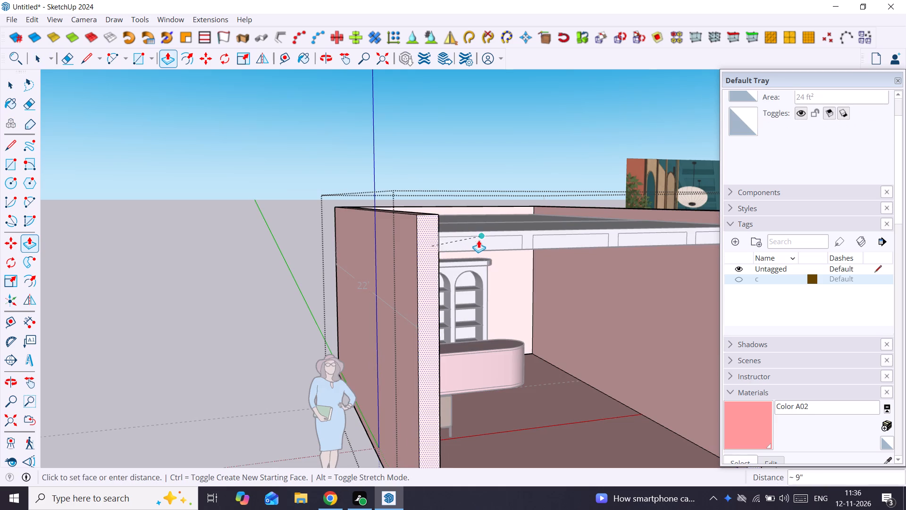
{"action": "left_click", "coordinate": [479, 240]}
{"action": "key", "text": "space"}
{"action": "left_click", "coordinate": [316, 227]}
{"action": "scroll", "coordinate": [316, 227], "scroll_direction": "down", "scroll_amount": 5}
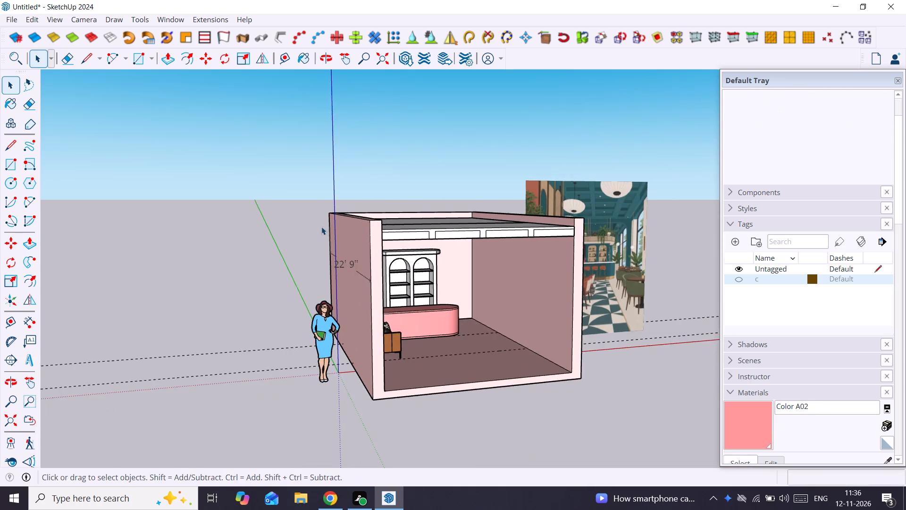
{"action": "scroll", "coordinate": [323, 227], "scroll_direction": "down", "scroll_amount": 1}
{"action": "middle_click_drag", "start_coordinate": [323, 227], "coordinate": [311, 363]}
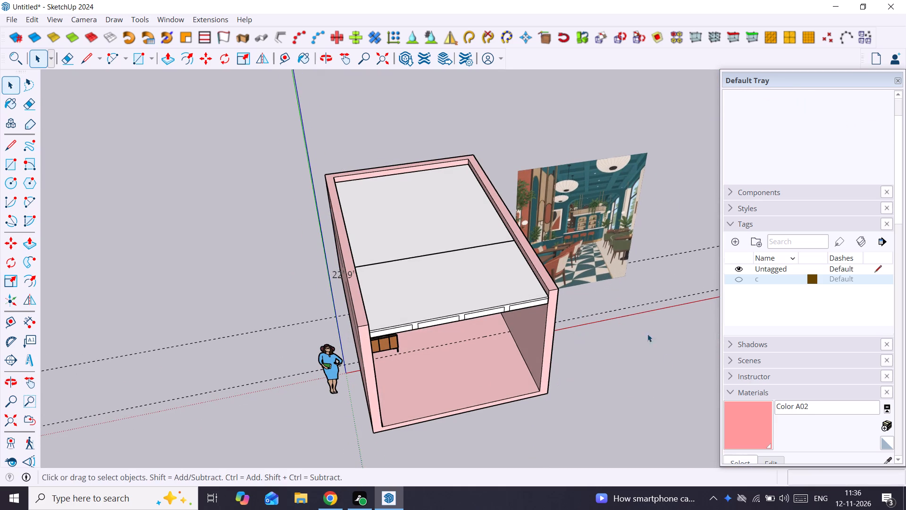
Select the front and rear coffered ceiling grid sections and make them one group.
{"action": "left_click", "coordinate": [680, 375]}
{"action": "left_click", "coordinate": [537, 298]}
{"action": "left_click", "coordinate": [457, 221], "text": "ctrl"}
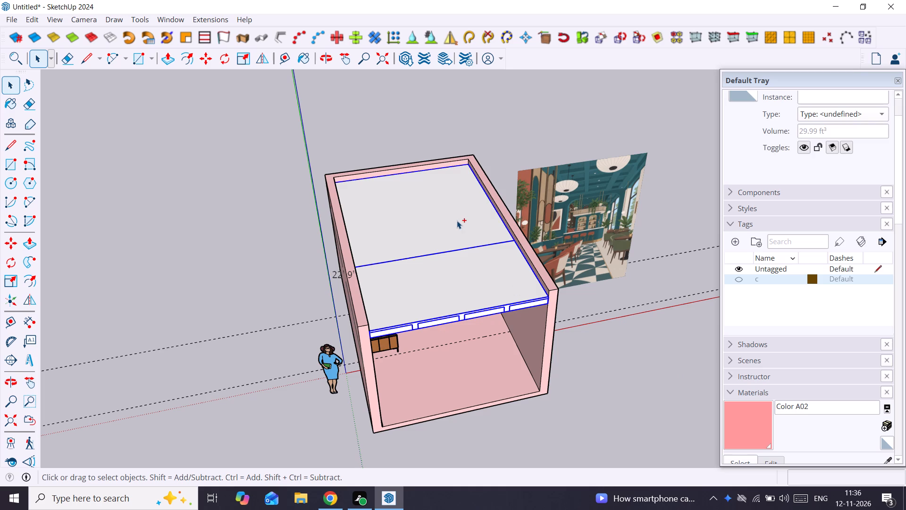
{"action": "right_click", "coordinate": [457, 221], "text": "ctrl"}
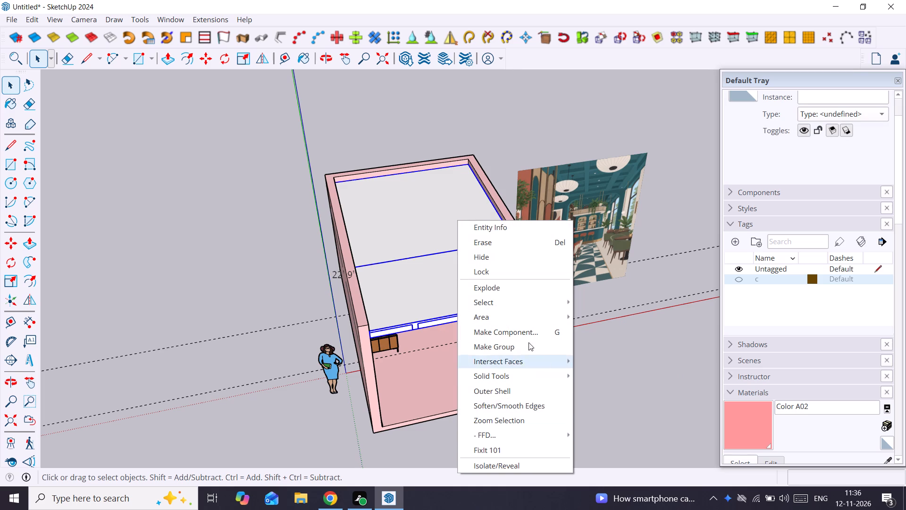
{"action": "left_click", "coordinate": [543, 354], "text": "ctrl"}
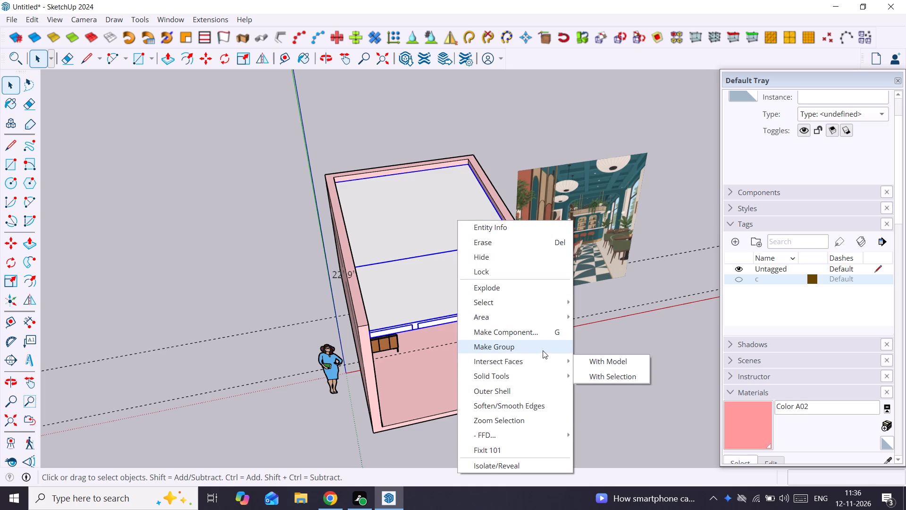
{"action": "left_click", "coordinate": [543, 350], "text": "ctrl"}
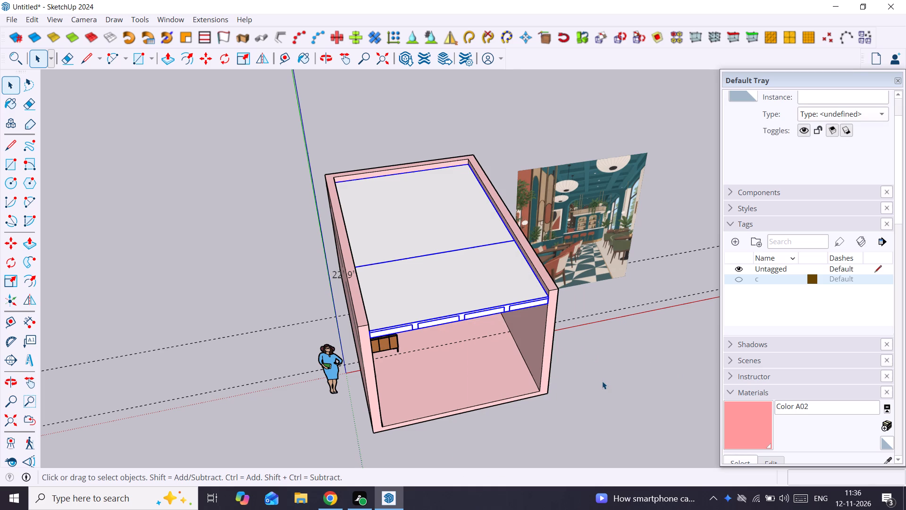
{"action": "key", "text": "space"}
{"action": "left_click", "coordinate": [602, 381]}
Examine the coffered ceiling from below and the front, checking how it fits between the walls and beam.
{"action": "scroll", "coordinate": [522, 303], "scroll_direction": "up", "scroll_amount": 1}
{"action": "middle_click_drag", "start_coordinate": [514, 294], "coordinate": [423, 51]}
{"action": "scroll", "coordinate": [425, 220], "scroll_direction": "up", "scroll_amount": 1}
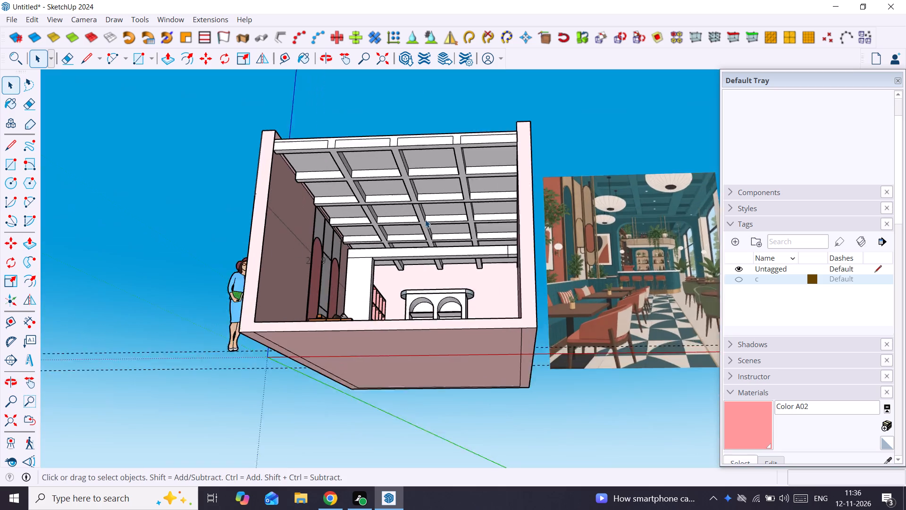
{"action": "scroll", "coordinate": [425, 220], "scroll_direction": "up", "scroll_amount": 4}
{"action": "middle_click_drag", "start_coordinate": [430, 172], "coordinate": [436, 138]}
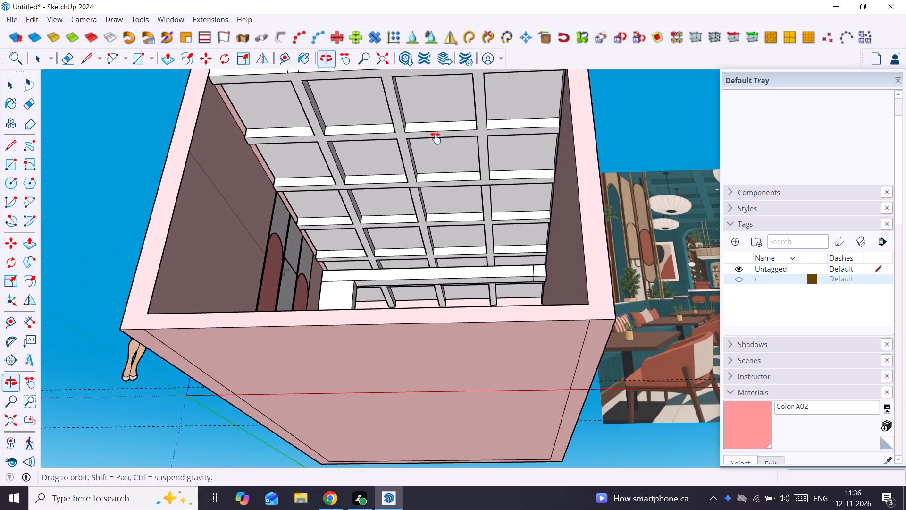
{"action": "middle_click_drag", "start_coordinate": [436, 138], "coordinate": [467, 200]}
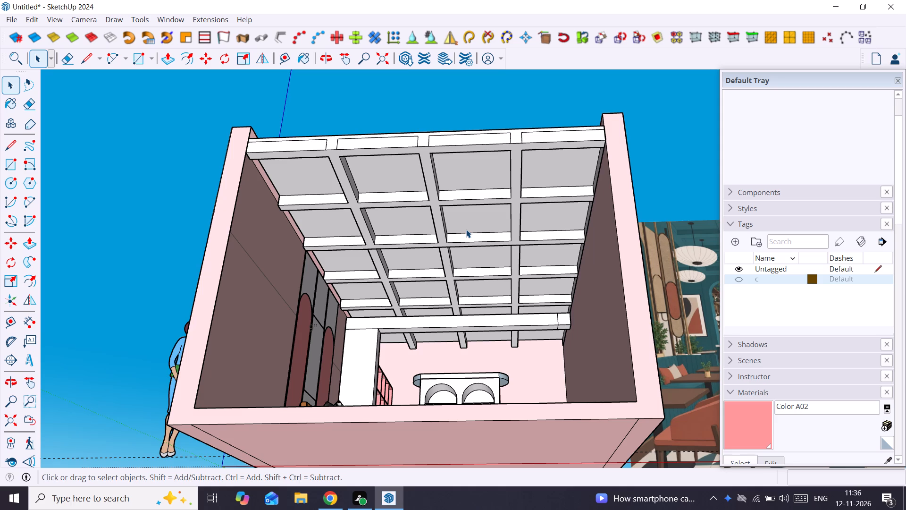
{"action": "scroll", "coordinate": [374, 355], "scroll_direction": "up", "scroll_amount": 3}
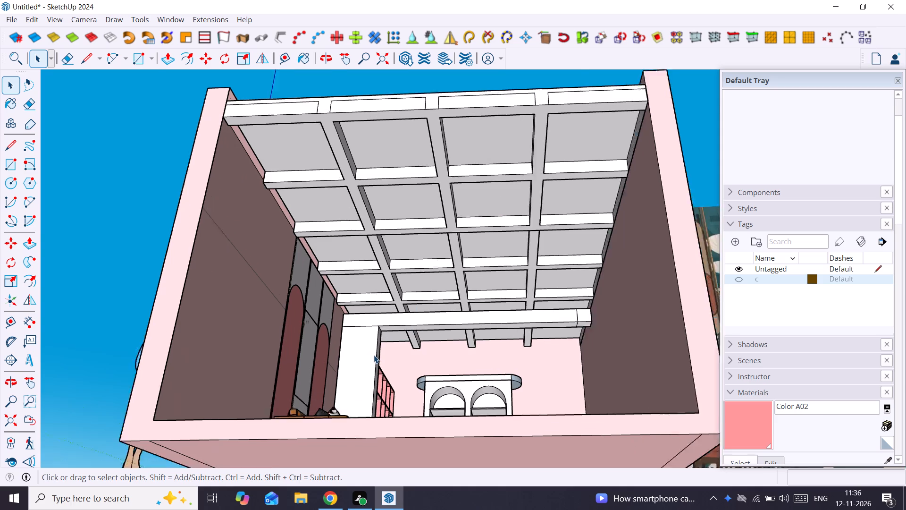
{"action": "scroll", "coordinate": [374, 355], "scroll_direction": "down", "scroll_amount": 7}
{"action": "middle_click_drag", "start_coordinate": [379, 361], "coordinate": [436, 487]}
Open the white beam frame and pull the underside of its free end about 8' 11" down to the floor as a post.
{"action": "scroll", "coordinate": [485, 350], "scroll_direction": "up", "scroll_amount": 6}
{"action": "middle_click_drag", "start_coordinate": [479, 324], "coordinate": [482, 276]}
{"action": "left_click", "coordinate": [495, 262]}
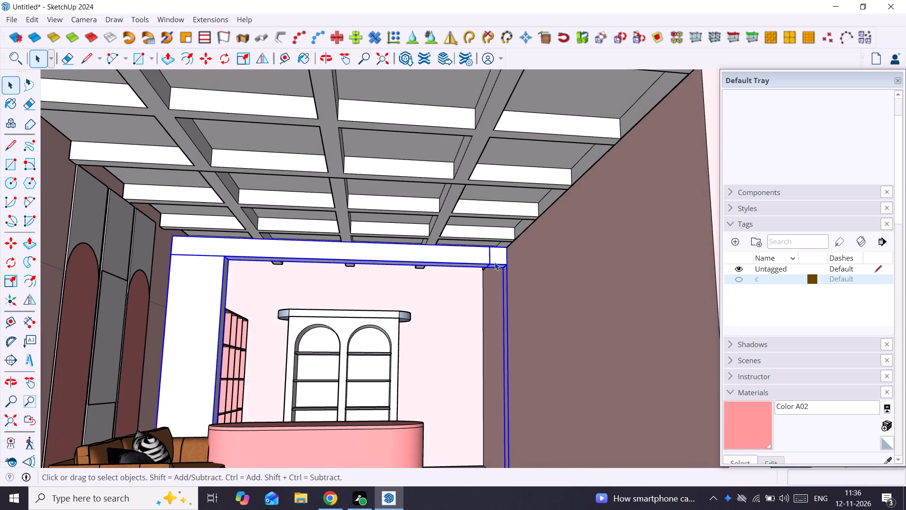
{"action": "scroll", "coordinate": [495, 262], "scroll_direction": "up", "scroll_amount": 5}
{"action": "middle_click_drag", "start_coordinate": [495, 262], "coordinate": [495, 236]}
{"action": "double_click", "coordinate": [495, 236]}
{"action": "left_click", "coordinate": [500, 255]}
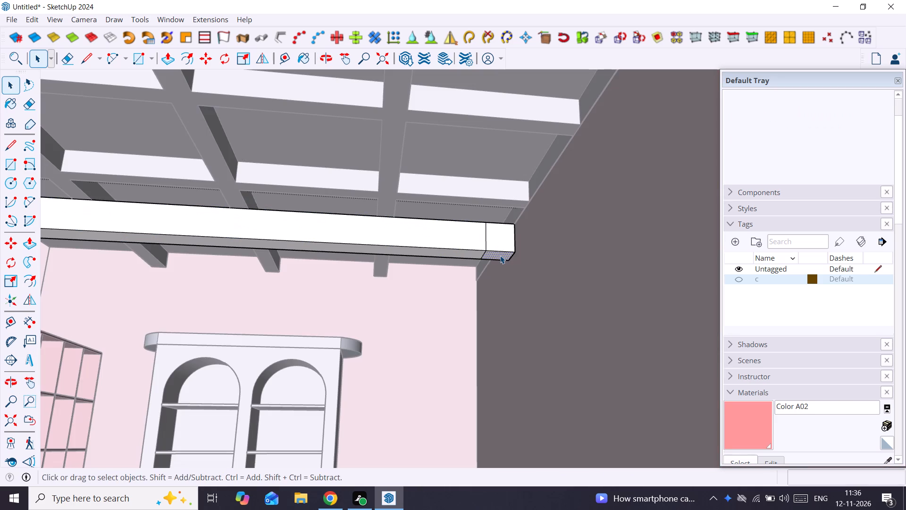
{"action": "key", "text": "p"}
{"action": "left_click", "coordinate": [500, 255]}
{"action": "scroll", "coordinate": [494, 325], "scroll_direction": "down", "scroll_amount": 8}
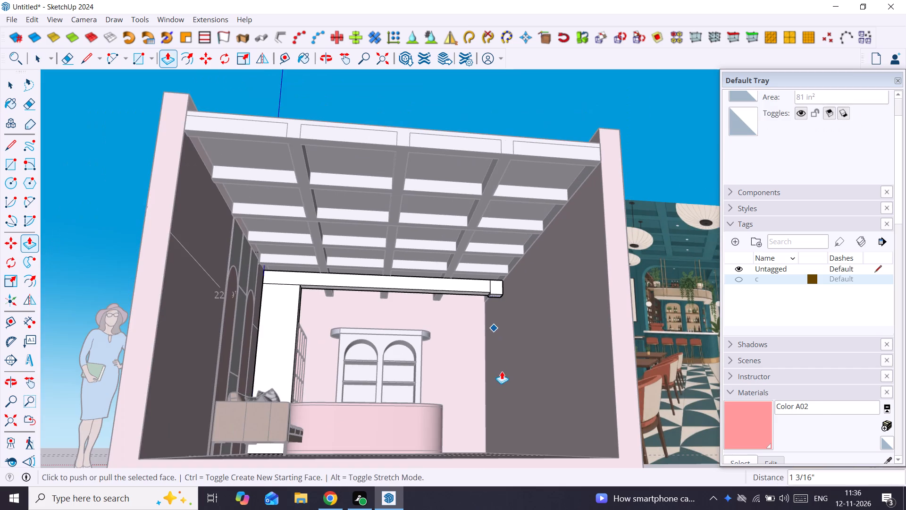
{"action": "scroll", "coordinate": [499, 302], "scroll_direction": "up", "scroll_amount": 3}
{"action": "left_click", "coordinate": [498, 297]}
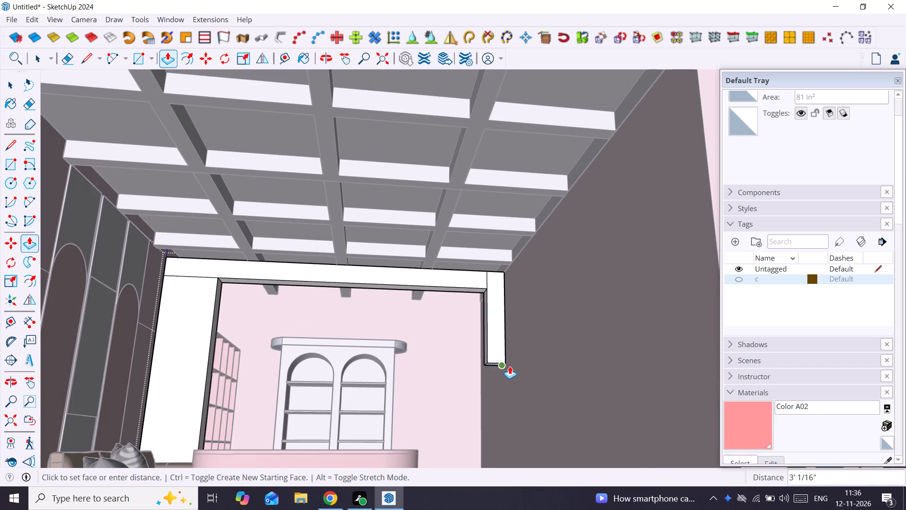
{"action": "scroll", "coordinate": [510, 366], "scroll_direction": "down", "scroll_amount": 8}
{"action": "middle_click_drag", "start_coordinate": [510, 366], "coordinate": [521, 493]}
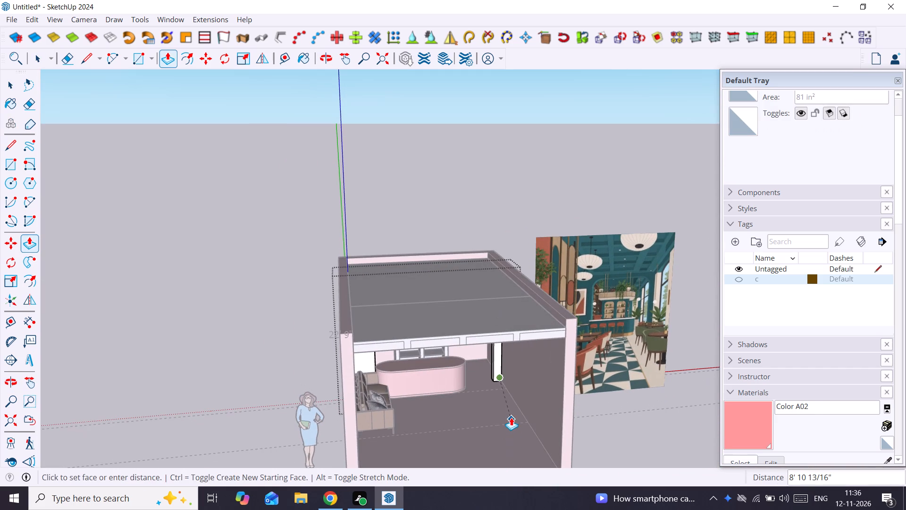
{"action": "left_click", "coordinate": [511, 417]}
{"action": "key", "text": "space"}
Draw a tangent arc of about 1' 3 3/4" radius across the frame opening's upper inner corner beside the wide post.
{"action": "scroll", "coordinate": [502, 380], "scroll_direction": "up", "scroll_amount": 5}
{"action": "middle_click_drag", "start_coordinate": [503, 382], "coordinate": [473, 365], "text": "shift"}
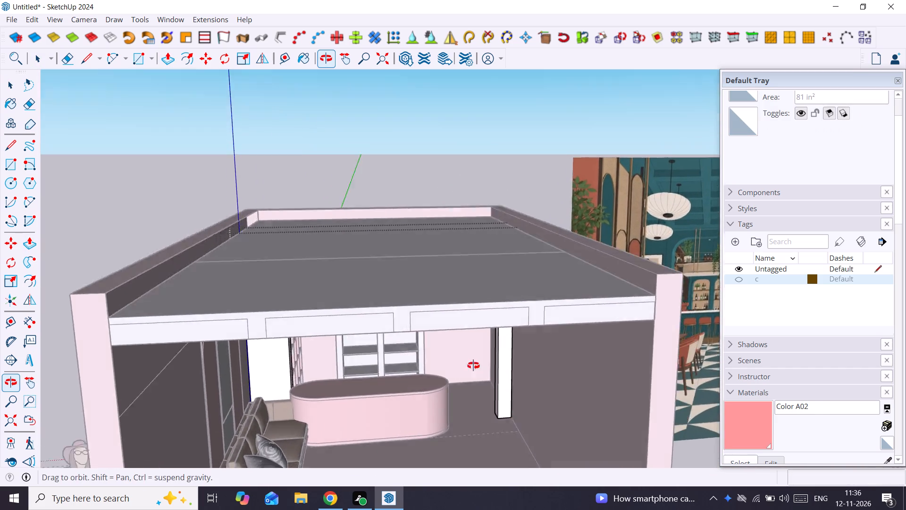
{"action": "middle_click_drag", "start_coordinate": [473, 365], "coordinate": [472, 340], "text": "shift"}
{"action": "scroll", "coordinate": [328, 322], "scroll_direction": "up", "scroll_amount": 6}
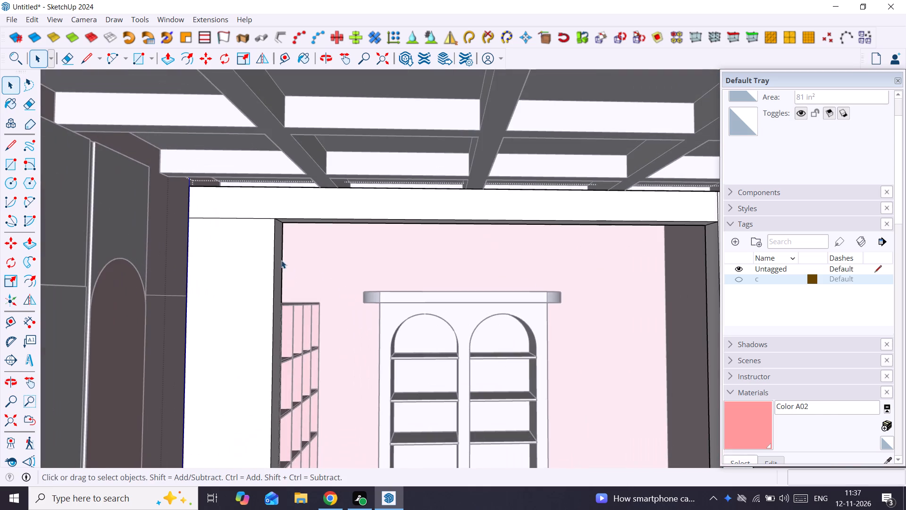
{"action": "scroll", "coordinate": [272, 243], "scroll_direction": "up", "scroll_amount": 2}
{"action": "left_click", "coordinate": [260, 214]}
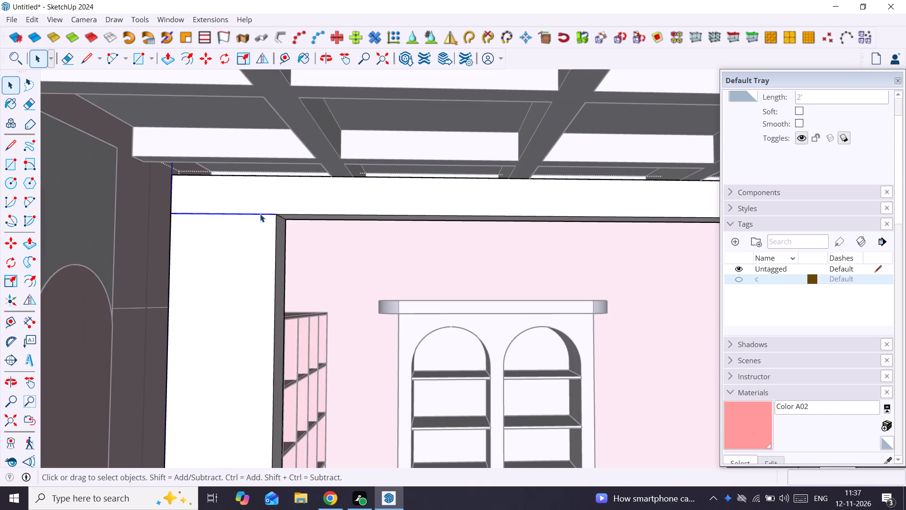
{"action": "key", "text": "a"}
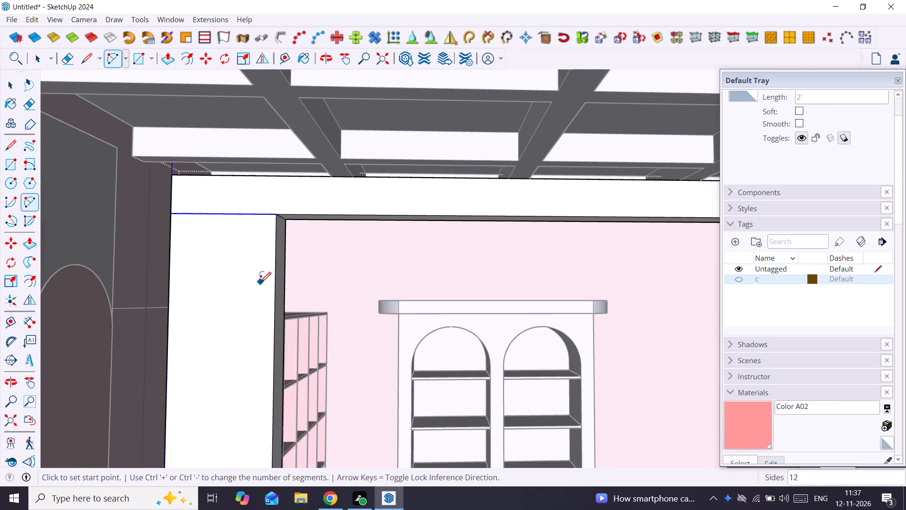
{"action": "left_click", "coordinate": [275, 282]}
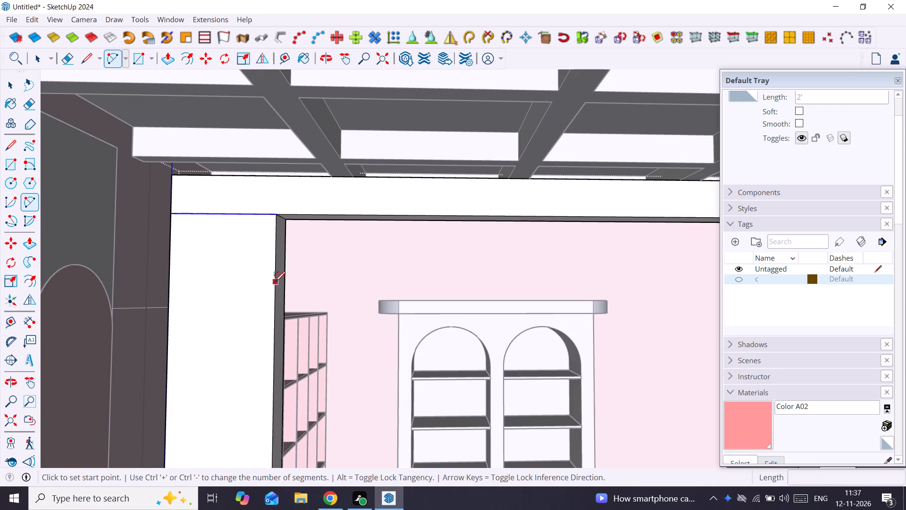
{"action": "left_click", "coordinate": [349, 218]}
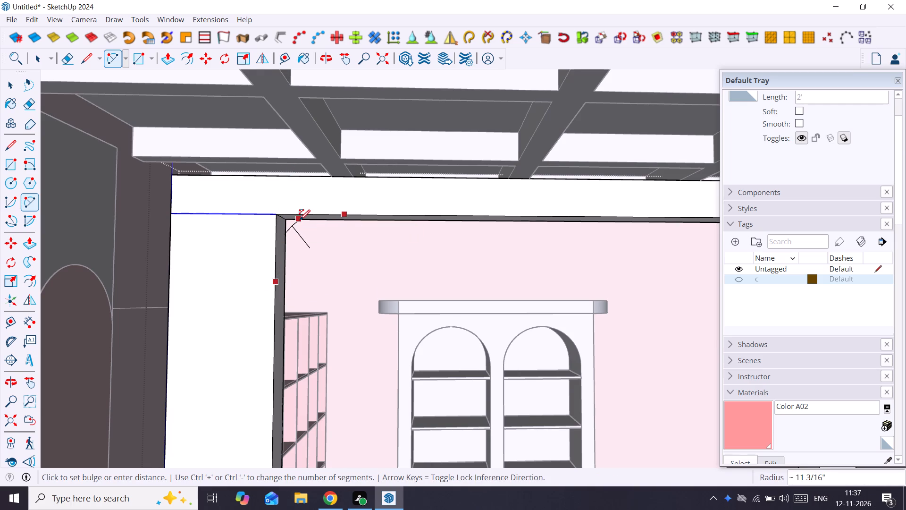
{"action": "middle_click_drag", "start_coordinate": [331, 225], "coordinate": [371, 218]}
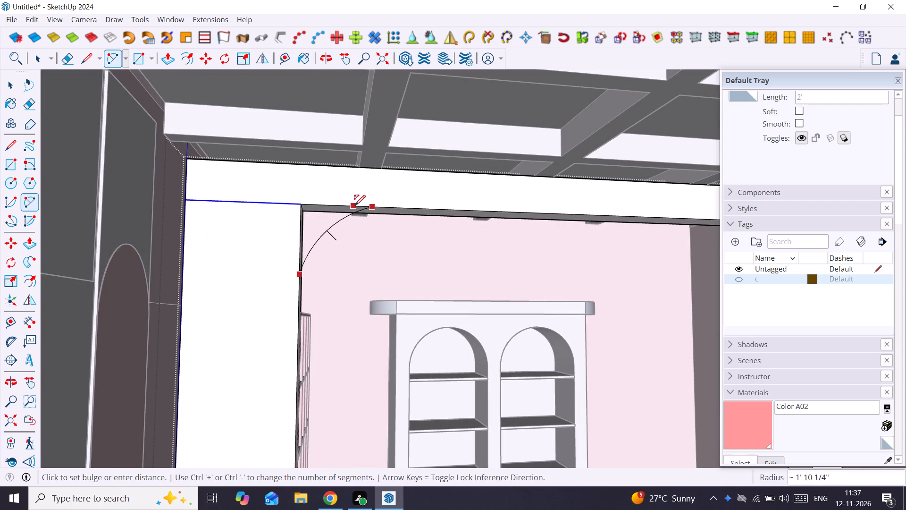
{"action": "left_click", "coordinate": [347, 206]}
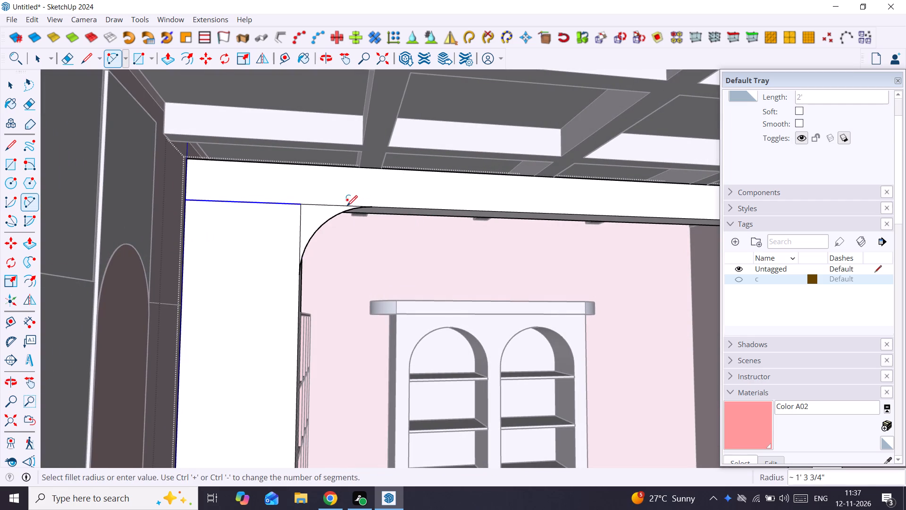
{"action": "key", "text": "space"}
Push the corner face bounded by the arc 9" through the frame's depth to form a solid rounded corner.
{"action": "scroll", "coordinate": [312, 220], "scroll_direction": "up", "scroll_amount": 11}
{"action": "middle_click_drag", "start_coordinate": [323, 209], "coordinate": [255, 209]}
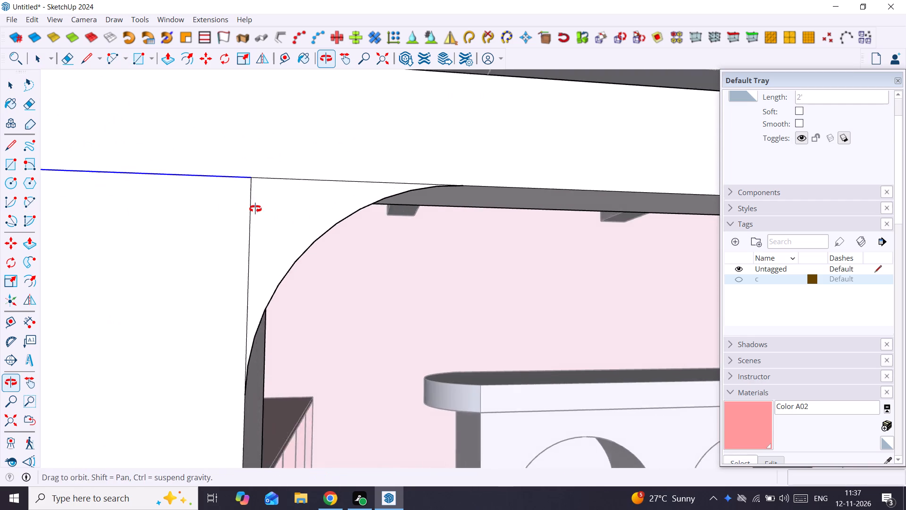
{"action": "middle_click_drag", "start_coordinate": [255, 209], "coordinate": [116, 198]}
{"action": "scroll", "coordinate": [130, 229], "scroll_direction": "up", "scroll_amount": 3}
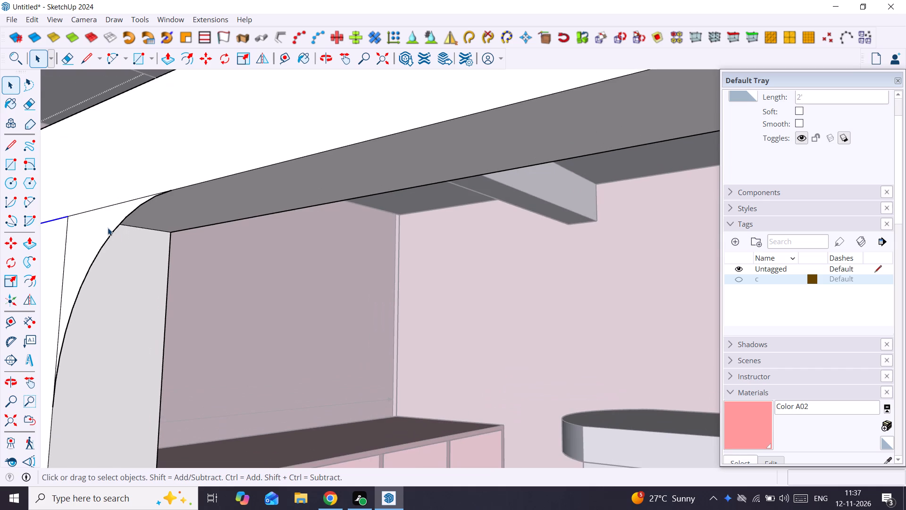
{"action": "left_click", "coordinate": [106, 227]}
{"action": "key", "text": "p"}
{"action": "left_click", "coordinate": [106, 227]}
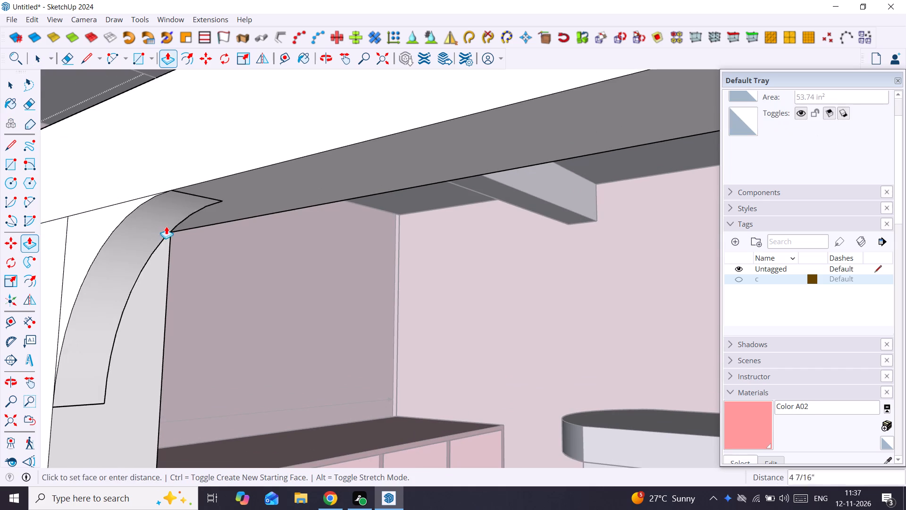
{"action": "left_click", "coordinate": [331, 203]}
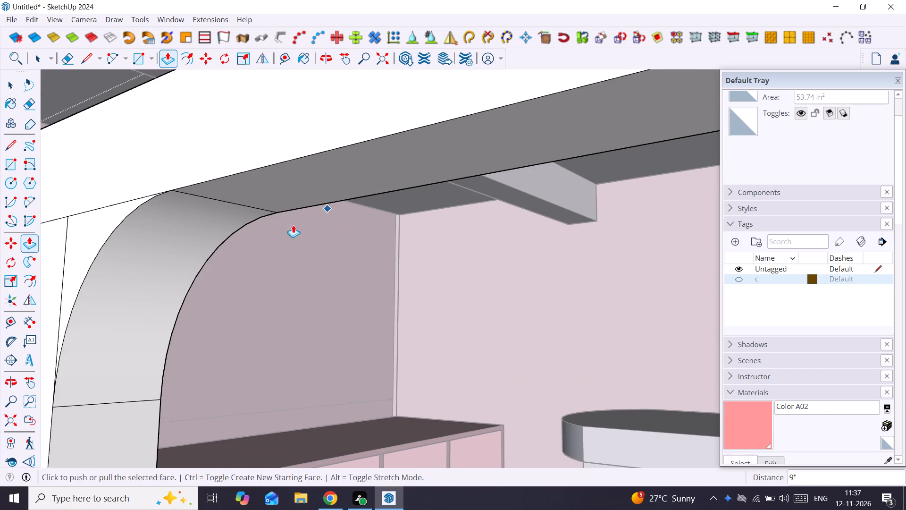
{"action": "key", "text": "space"}
Examine the rounded corner, the frame's opposite upper corner and the new post from inside and in front of the room.
{"action": "scroll", "coordinate": [282, 229], "scroll_direction": "down", "scroll_amount": 2}
{"action": "middle_click_drag", "start_coordinate": [285, 228], "coordinate": [319, 228]}
{"action": "scroll", "coordinate": [319, 228], "scroll_direction": "down", "scroll_amount": 7}
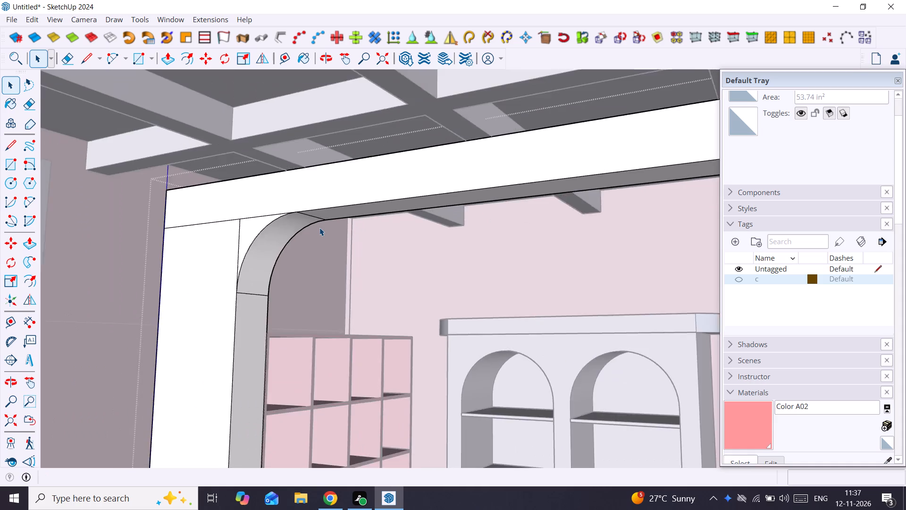
{"action": "scroll", "coordinate": [319, 228], "scroll_direction": "down", "scroll_amount": 2}
{"action": "middle_click_drag", "start_coordinate": [336, 229], "coordinate": [595, 245]}
{"action": "scroll", "coordinate": [587, 259], "scroll_direction": "down", "scroll_amount": 19}
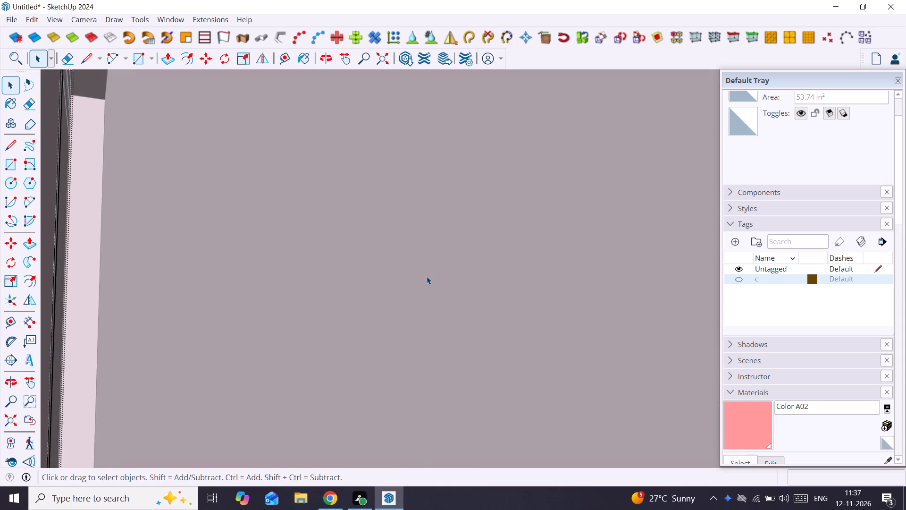
{"action": "scroll", "coordinate": [427, 276], "scroll_direction": "down", "scroll_amount": 20}
{"action": "scroll", "coordinate": [427, 276], "scroll_direction": "down", "scroll_amount": 20}
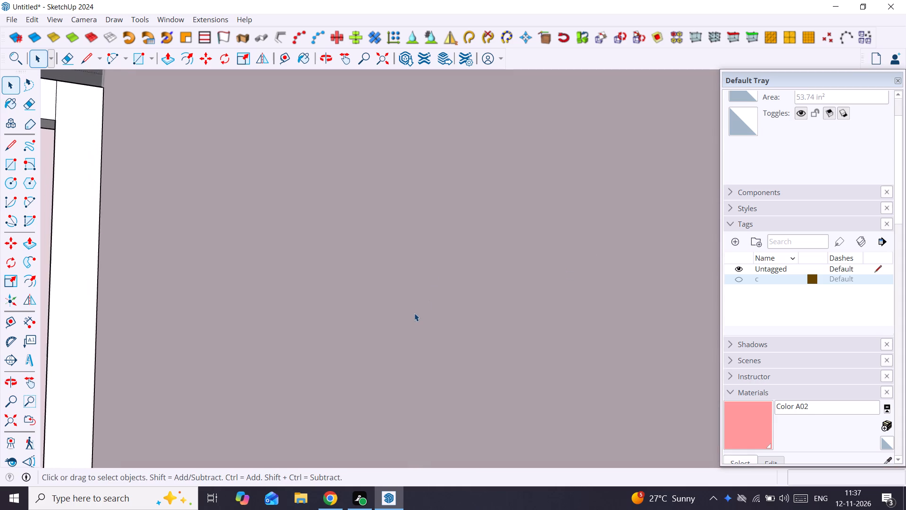
{"action": "scroll", "coordinate": [414, 313], "scroll_direction": "down", "scroll_amount": 20}
{"action": "scroll", "coordinate": [414, 313], "scroll_direction": "down", "scroll_amount": 20}
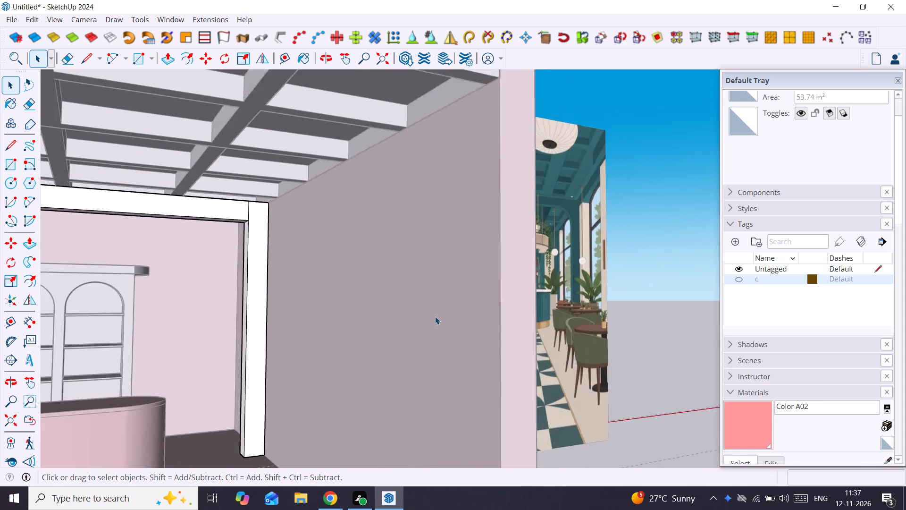
{"action": "scroll", "coordinate": [435, 316], "scroll_direction": "down", "scroll_amount": 9}
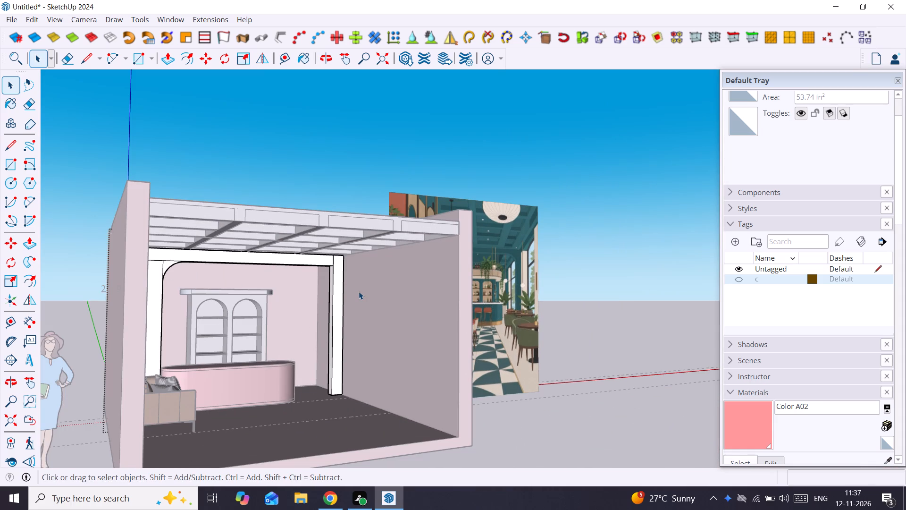
Copy the rounded corner's front arc about 9' 1" along the beam's underside toward the narrow post.
{"action": "middle_click_drag", "start_coordinate": [359, 291], "coordinate": [434, 295], "text": "shift"}
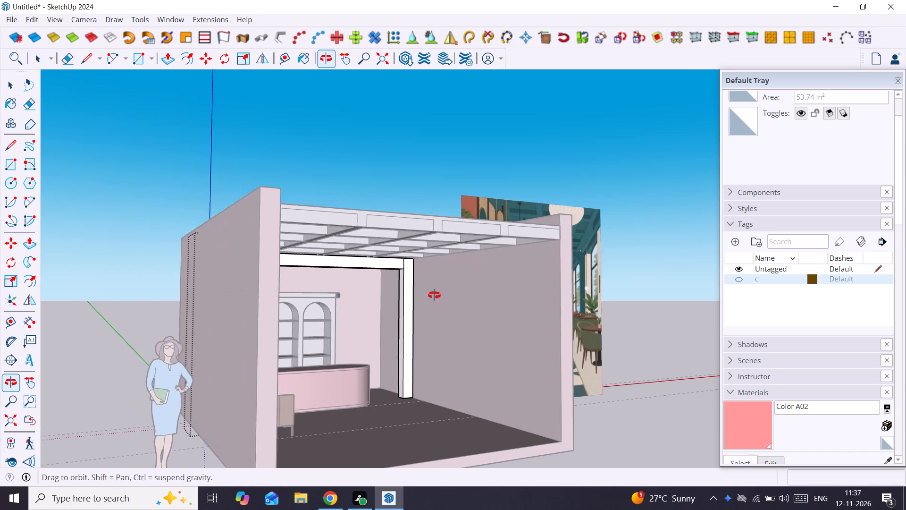
{"action": "middle_click_drag", "start_coordinate": [434, 295], "coordinate": [399, 300], "text": "shift"}
{"action": "middle_click_drag", "start_coordinate": [351, 297], "coordinate": [301, 296]}
{"action": "scroll", "coordinate": [293, 277], "scroll_direction": "up", "scroll_amount": 3}
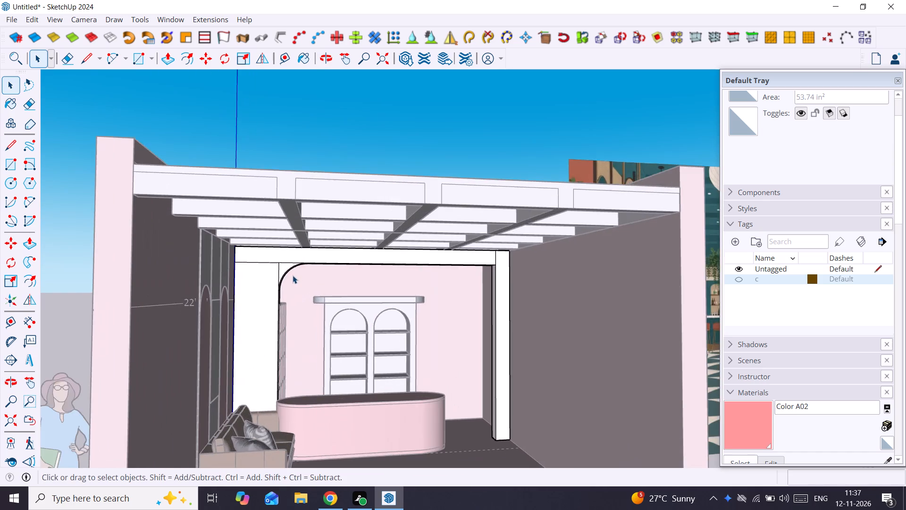
{"action": "scroll", "coordinate": [293, 275], "scroll_direction": "up", "scroll_amount": 4}
{"action": "left_click", "coordinate": [284, 266]}
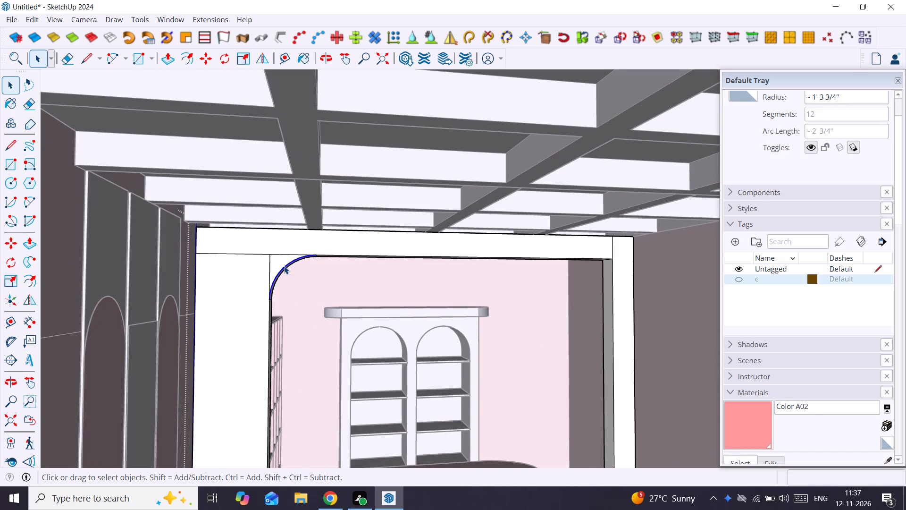
{"action": "scroll", "coordinate": [284, 266], "scroll_direction": "up", "scroll_amount": 1}
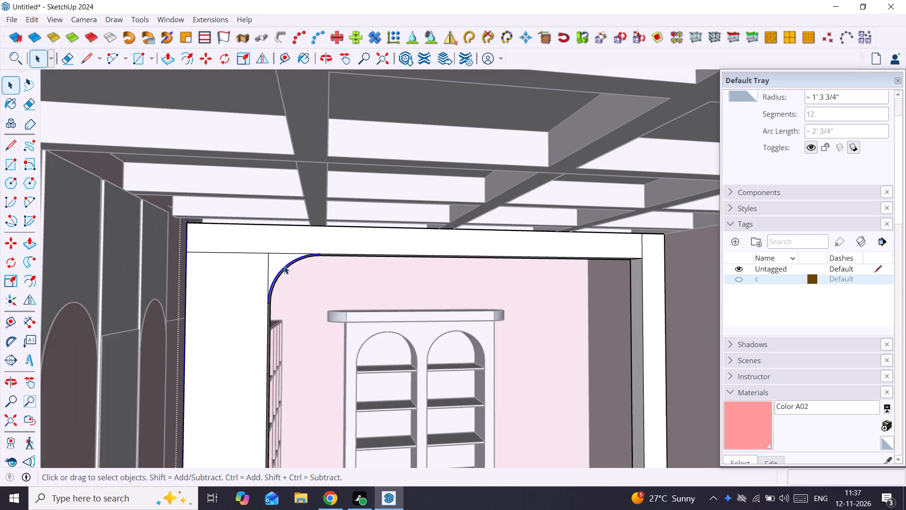
{"action": "key", "text": "ctrl+c"}
{"action": "key", "text": "m"}
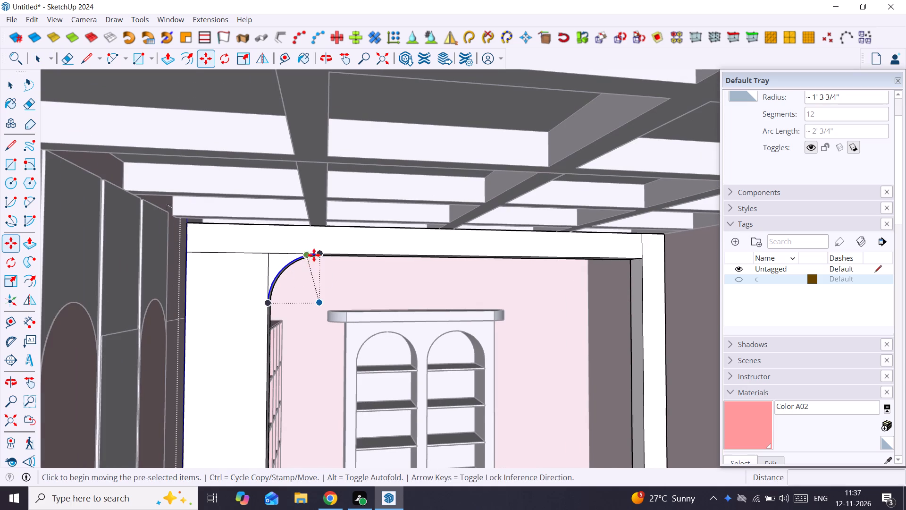
{"action": "scroll", "coordinate": [322, 252], "scroll_direction": "up", "scroll_amount": 8}
{"action": "left_click", "coordinate": [319, 254]}
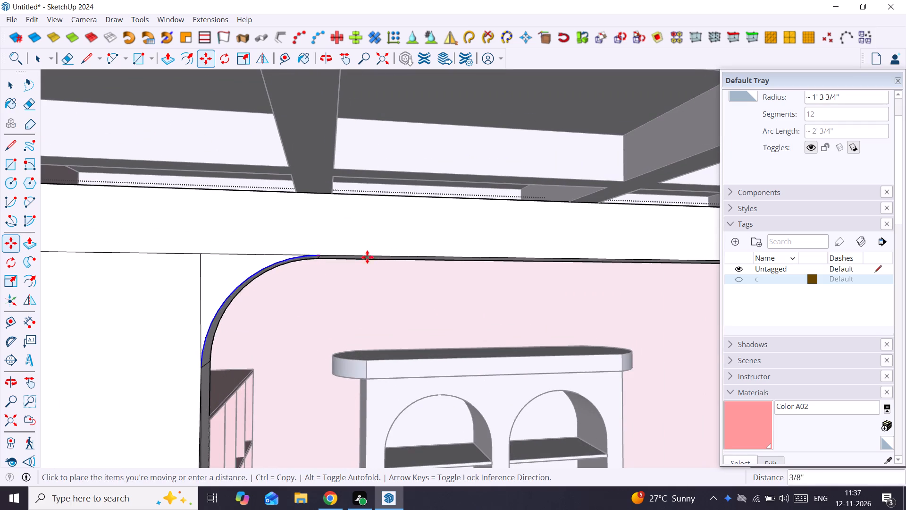
{"action": "scroll", "coordinate": [427, 258], "scroll_direction": "down", "scroll_amount": 8}
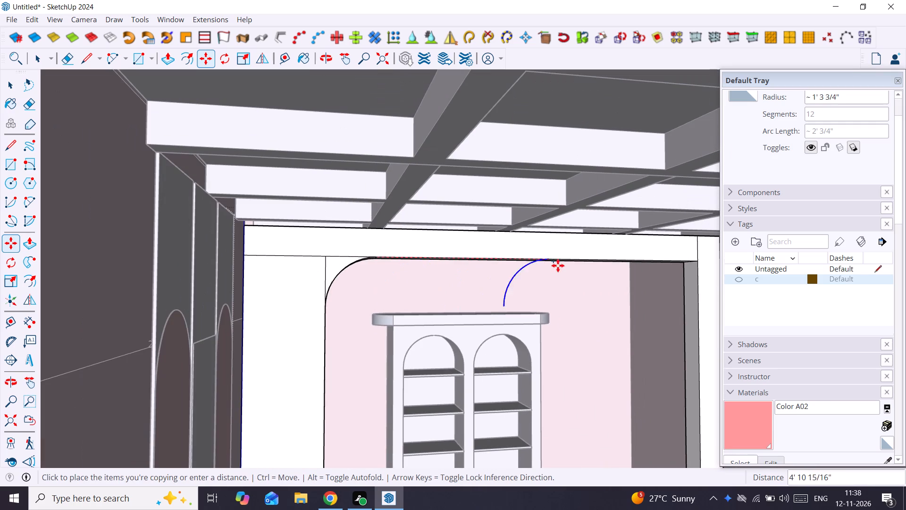
{"action": "middle_click_drag", "start_coordinate": [646, 272], "coordinate": [570, 270]}
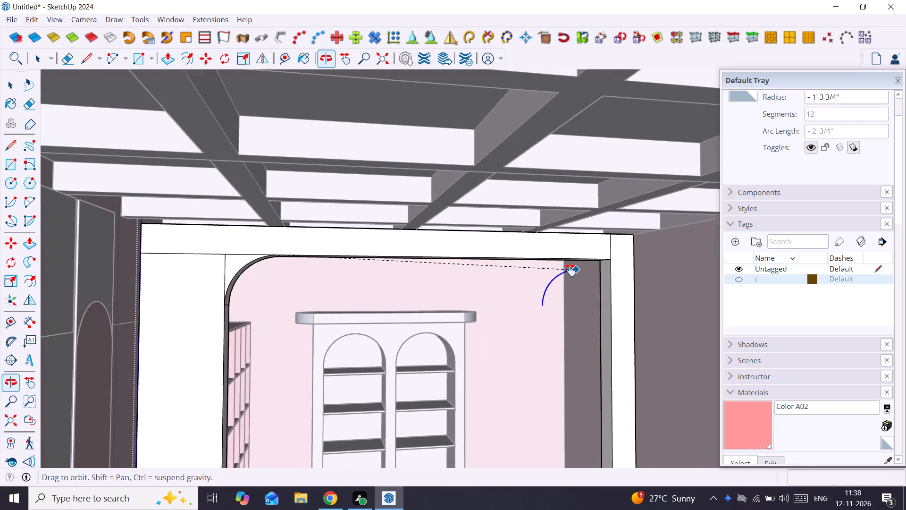
{"action": "middle_click_drag", "start_coordinate": [570, 270], "coordinate": [568, 270]}
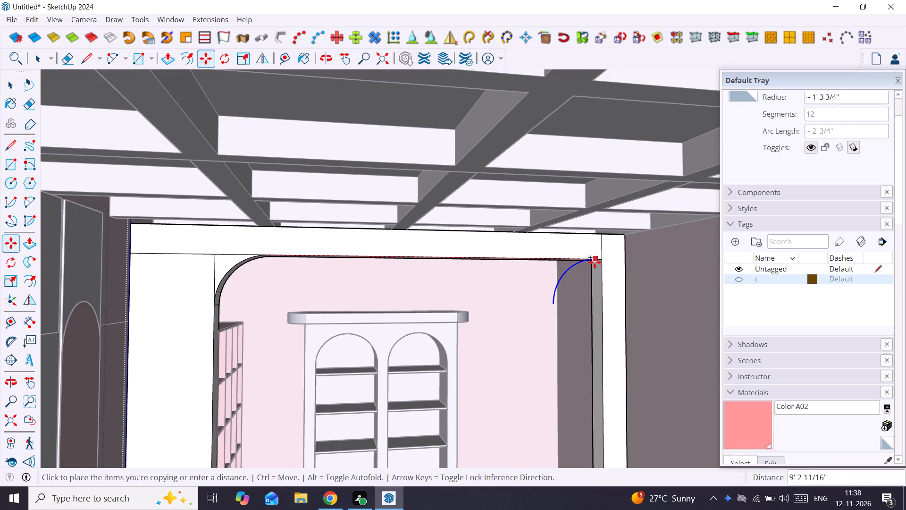
{"action": "left_click", "coordinate": [580, 263]}
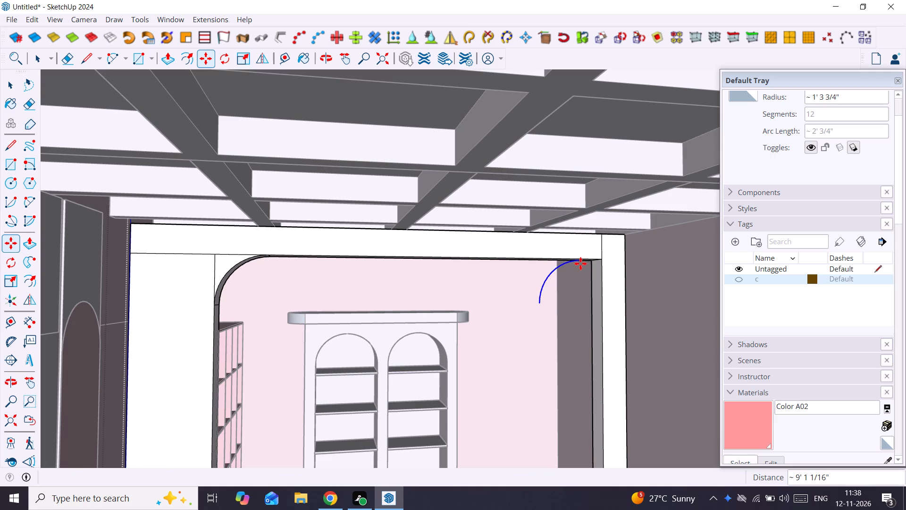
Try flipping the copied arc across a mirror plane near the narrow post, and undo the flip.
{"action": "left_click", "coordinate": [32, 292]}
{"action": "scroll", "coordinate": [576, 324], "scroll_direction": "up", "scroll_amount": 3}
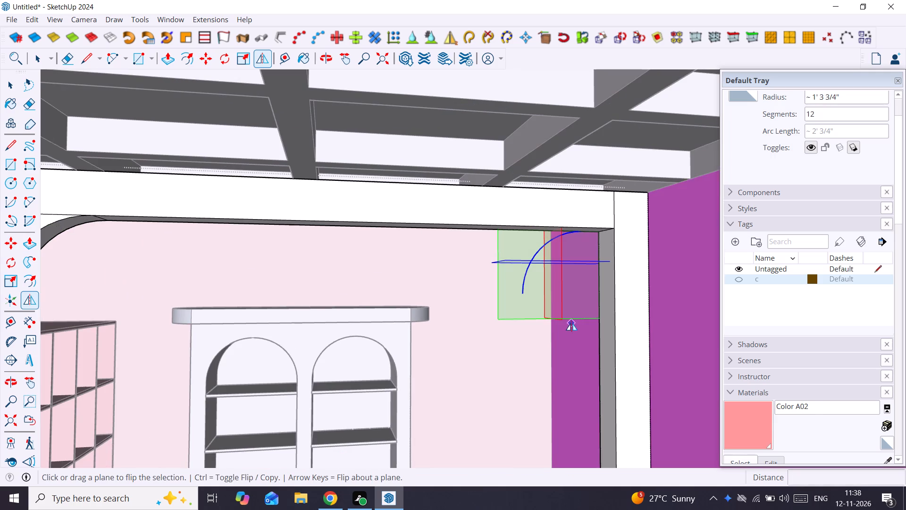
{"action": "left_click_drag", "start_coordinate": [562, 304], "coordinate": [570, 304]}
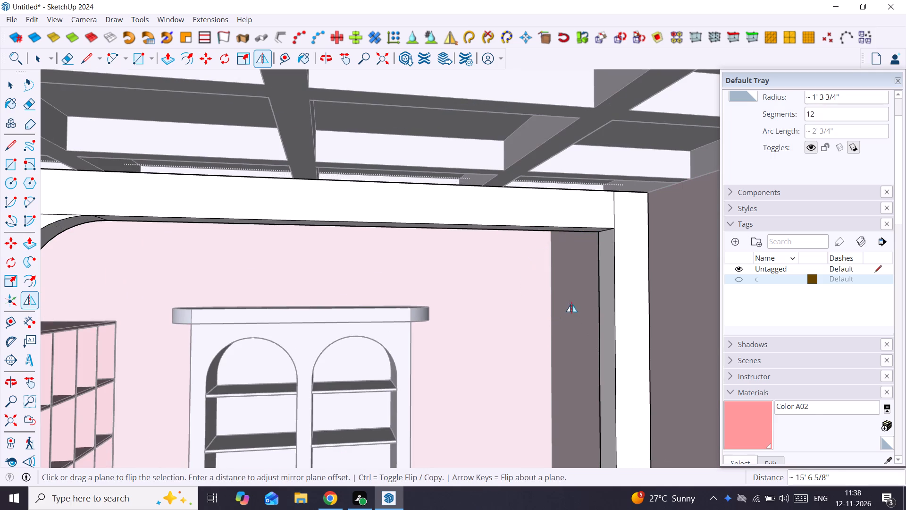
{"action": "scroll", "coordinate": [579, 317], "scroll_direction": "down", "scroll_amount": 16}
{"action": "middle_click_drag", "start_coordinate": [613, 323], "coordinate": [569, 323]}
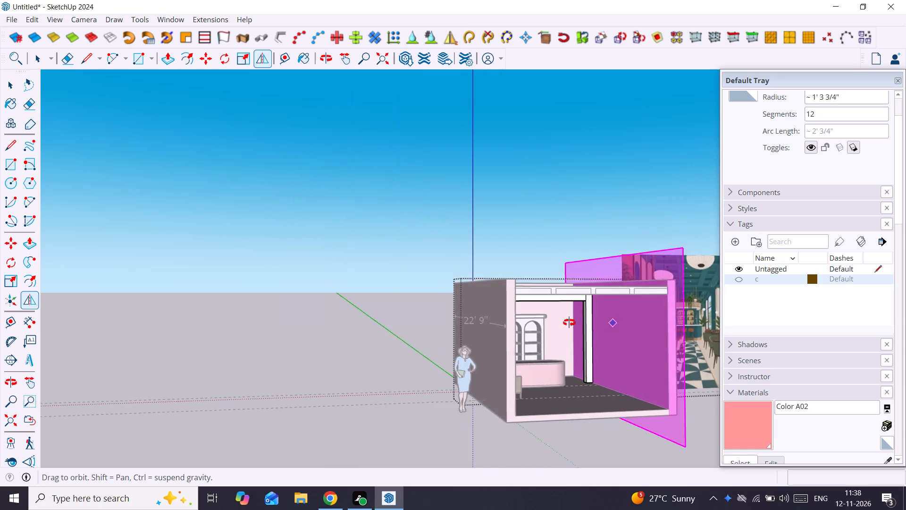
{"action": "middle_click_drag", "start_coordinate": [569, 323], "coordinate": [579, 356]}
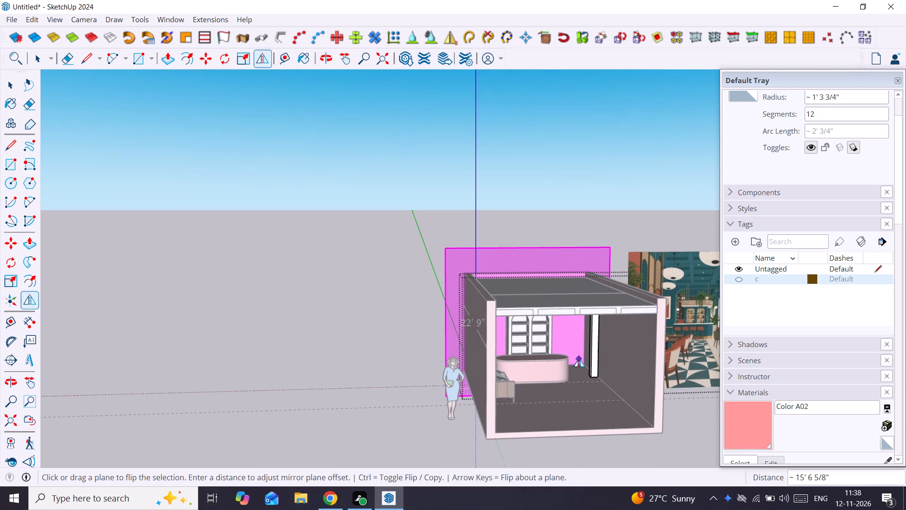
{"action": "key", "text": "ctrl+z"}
Flip the copied arc across its red-axis plane so that it curves down toward the narrow post.
{"action": "scroll", "coordinate": [577, 359], "scroll_direction": "up", "scroll_amount": 7}
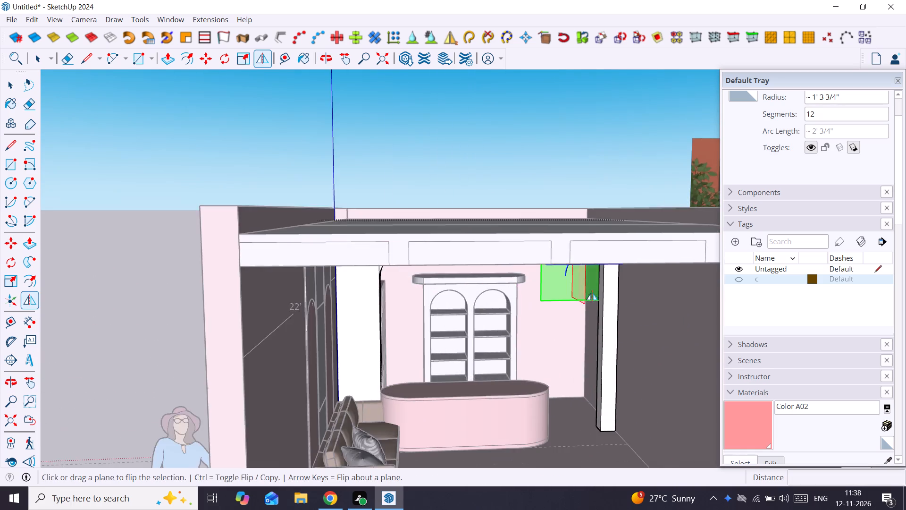
{"action": "scroll", "coordinate": [592, 293], "scroll_direction": "up", "scroll_amount": 3}
{"action": "middle_click_drag", "start_coordinate": [592, 275], "coordinate": [593, 227]}
{"action": "scroll", "coordinate": [583, 252], "scroll_direction": "up", "scroll_amount": 10}
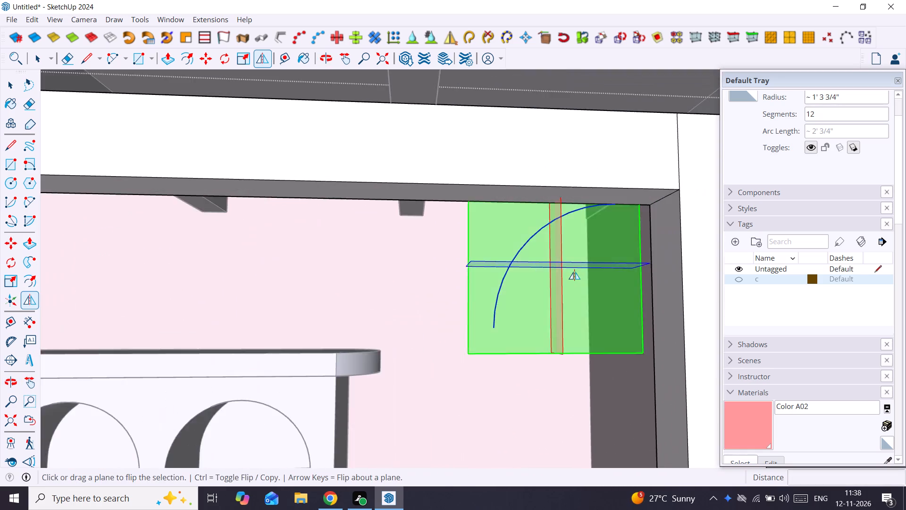
{"action": "scroll", "coordinate": [574, 272], "scroll_direction": "up", "scroll_amount": 2}
{"action": "left_click_drag", "start_coordinate": [536, 262], "coordinate": [354, 279]}
{"action": "scroll", "coordinate": [408, 279], "scroll_direction": "down", "scroll_amount": 13}
{"action": "middle_click_drag", "start_coordinate": [456, 291], "coordinate": [500, 263]}
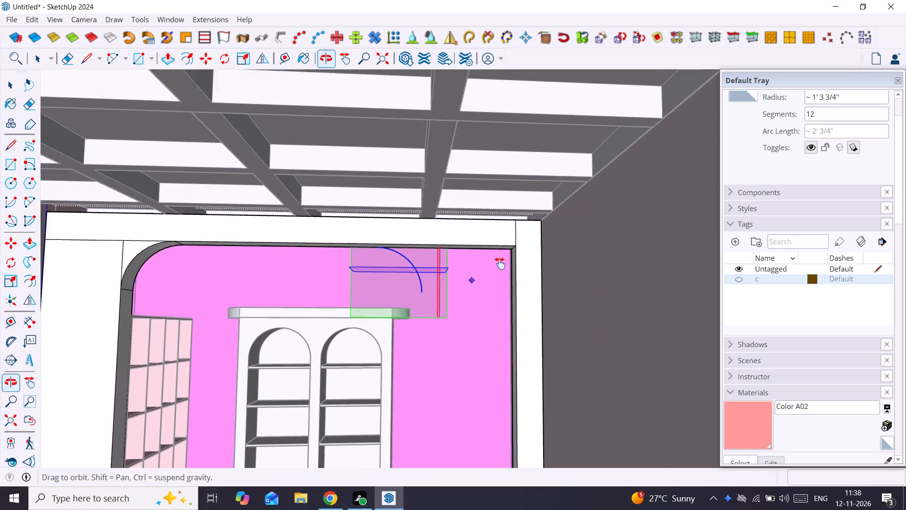
{"action": "middle_click_drag", "start_coordinate": [500, 263], "coordinate": [518, 263]}
{"action": "key", "text": "space"}
{"action": "scroll", "coordinate": [475, 263], "scroll_direction": "up", "scroll_amount": 2}
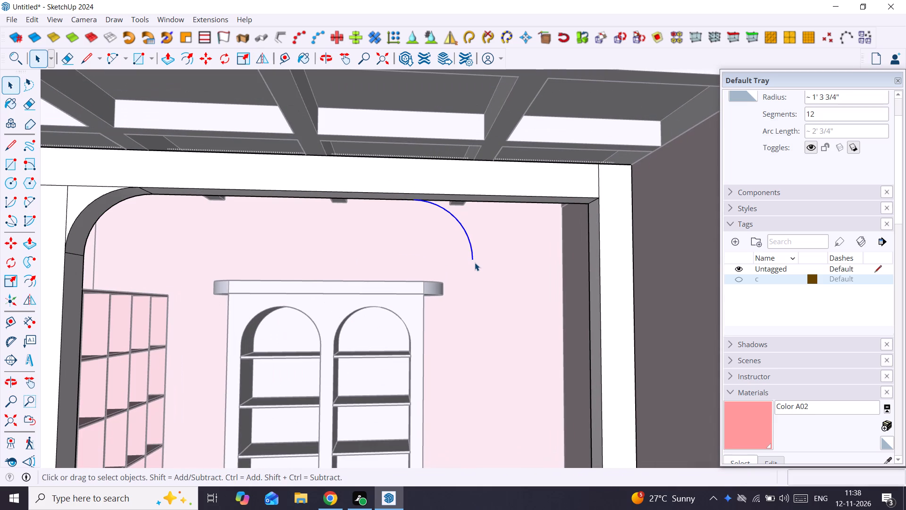
{"action": "scroll", "coordinate": [514, 230], "scroll_direction": "down", "scroll_amount": 7}
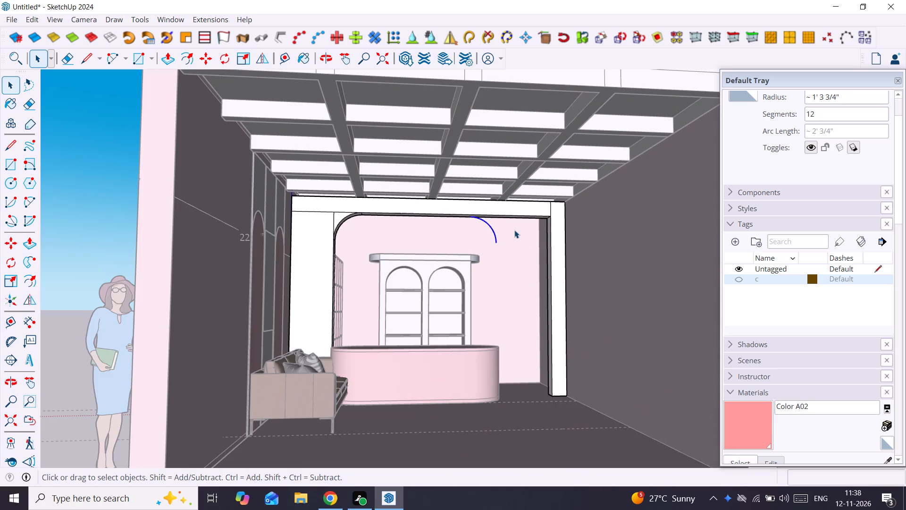
Move the flipped arc along the red axis until its lower end meets the narrow post's inner edge.
{"action": "left_click", "coordinate": [556, 218]}
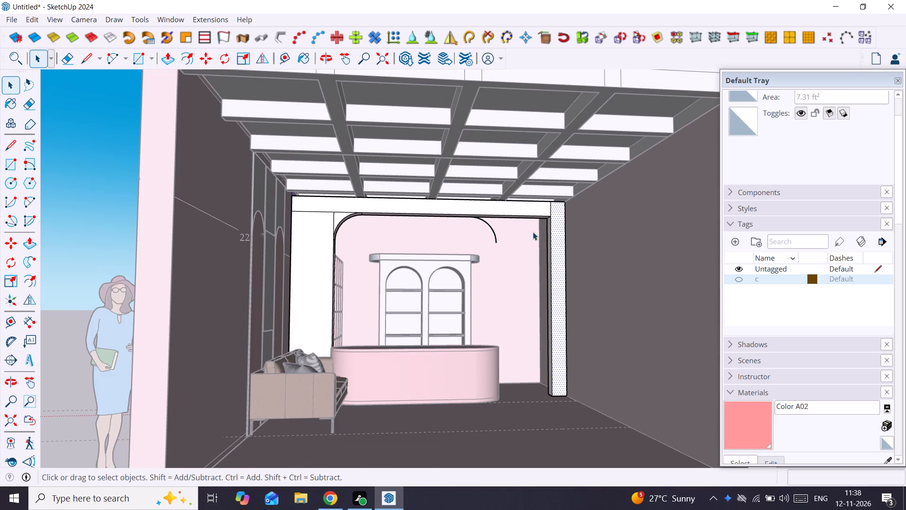
{"action": "scroll", "coordinate": [492, 240], "scroll_direction": "up", "scroll_amount": 4}
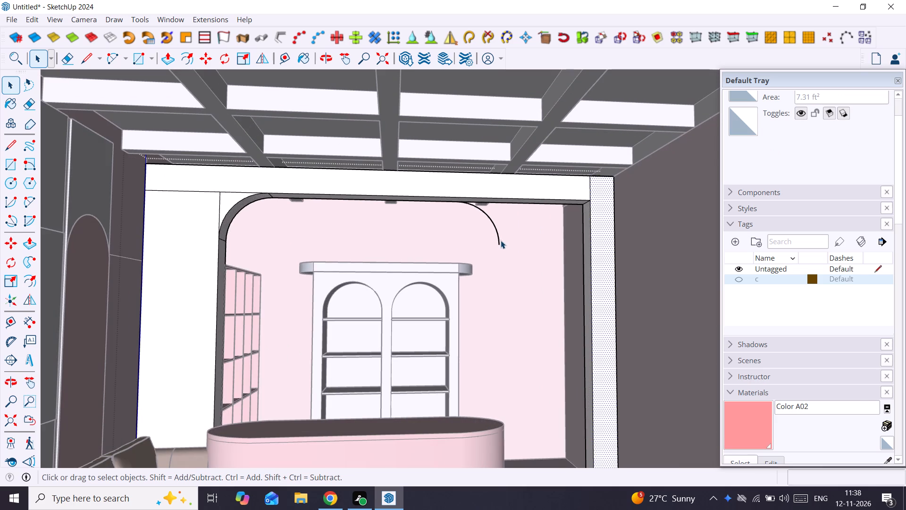
{"action": "left_click", "coordinate": [496, 233]}
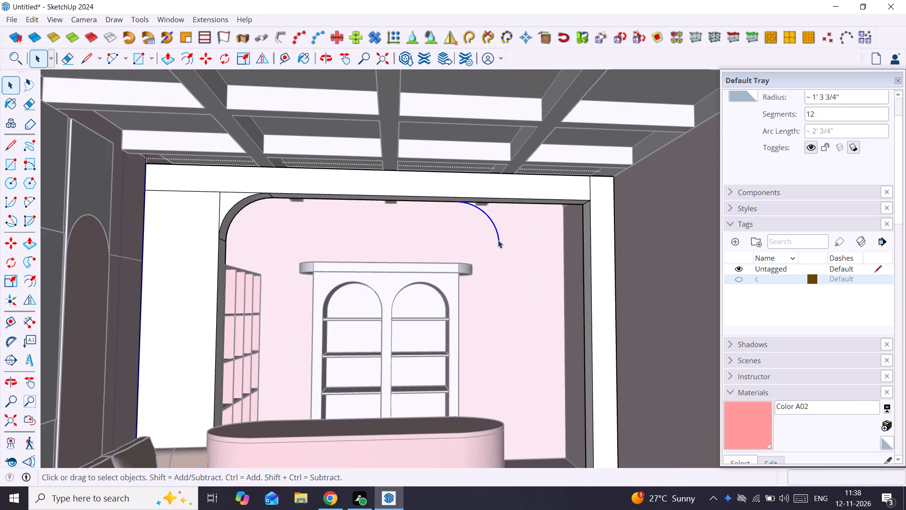
{"action": "key", "text": "m"}
{"action": "left_click", "coordinate": [498, 245]}
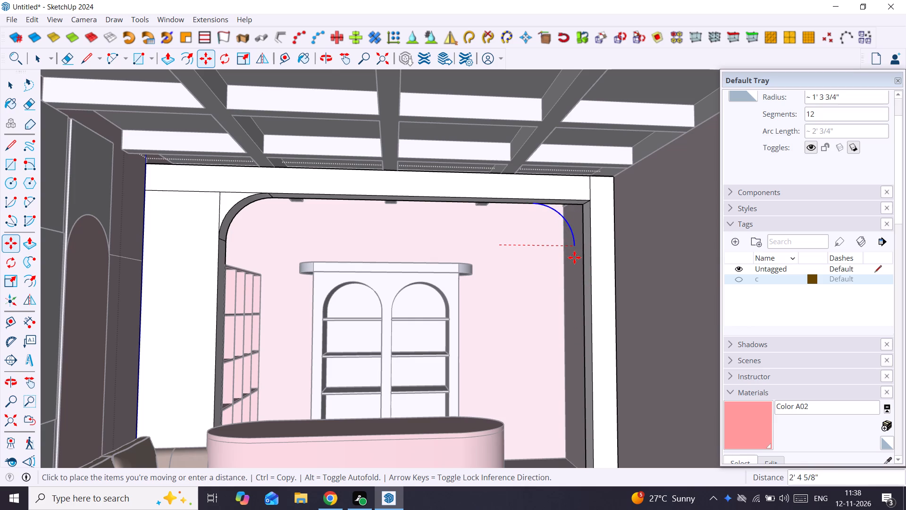
{"action": "scroll", "coordinate": [579, 255], "scroll_direction": "up", "scroll_amount": 2}
{"action": "middle_click_drag", "start_coordinate": [581, 255], "coordinate": [670, 262]}
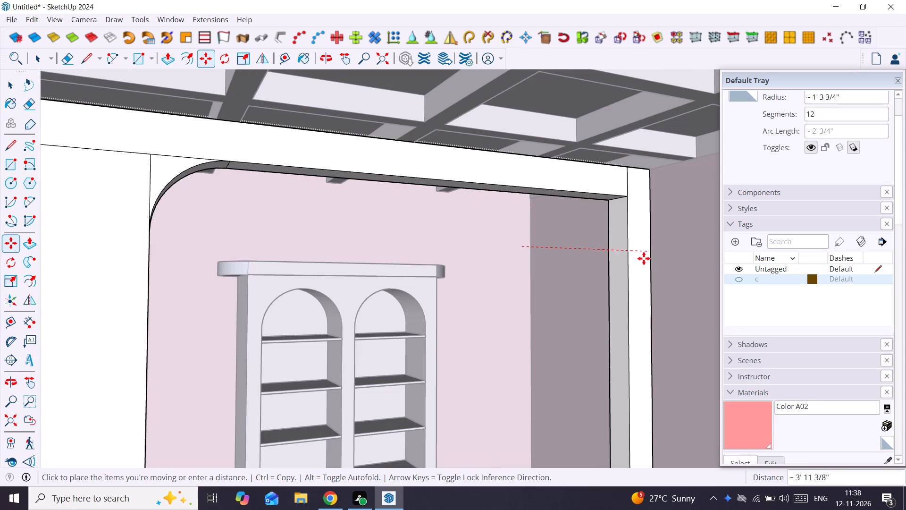
{"action": "left_click", "coordinate": [607, 255]}
{"action": "scroll", "coordinate": [596, 234], "scroll_direction": "up", "scroll_amount": 4}
{"action": "middle_click_drag", "start_coordinate": [584, 210], "coordinate": [563, 156]}
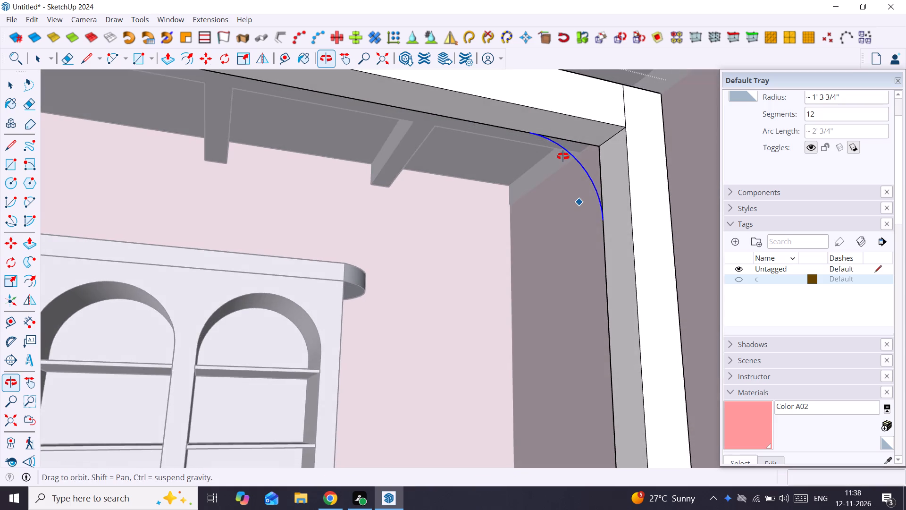
{"action": "middle_click_drag", "start_coordinate": [563, 156], "coordinate": [543, 176]}
{"action": "scroll", "coordinate": [562, 167], "scroll_direction": "up", "scroll_amount": 7}
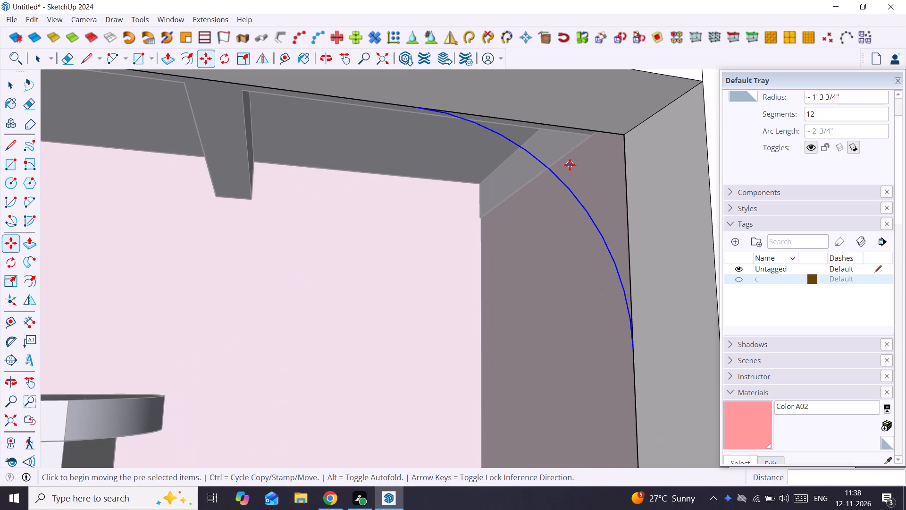
Draw lines along the narrow post's inner edge from the arc's lower end to the upper corner, closing the corner face.
{"action": "key", "text": "space"}
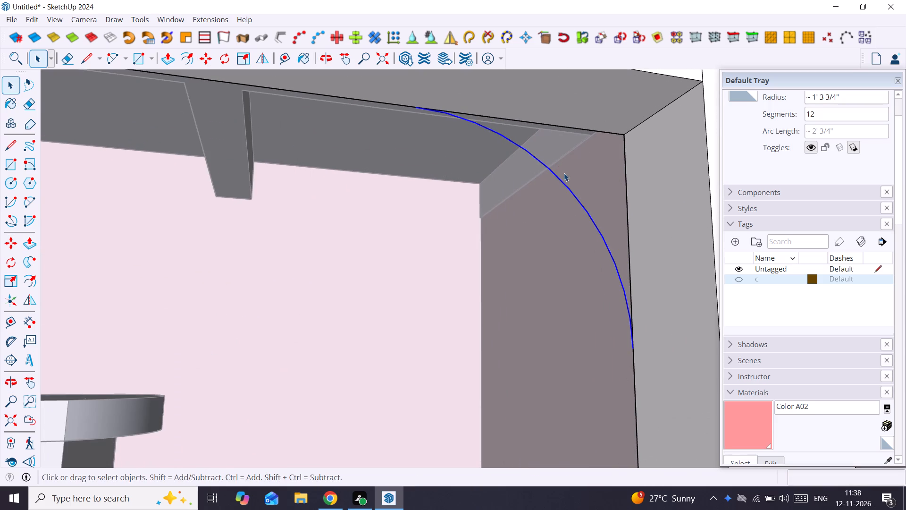
{"action": "left_click_drag", "start_coordinate": [563, 174], "coordinate": [571, 164]}
{"action": "key", "text": "l"}
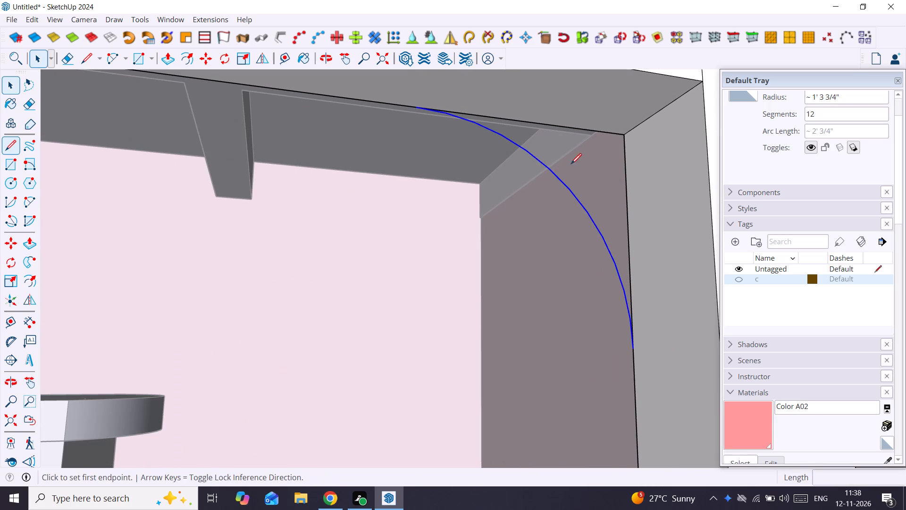
{"action": "left_click_drag", "start_coordinate": [571, 164], "coordinate": [573, 163]}
{"action": "left_click", "coordinate": [634, 332]}
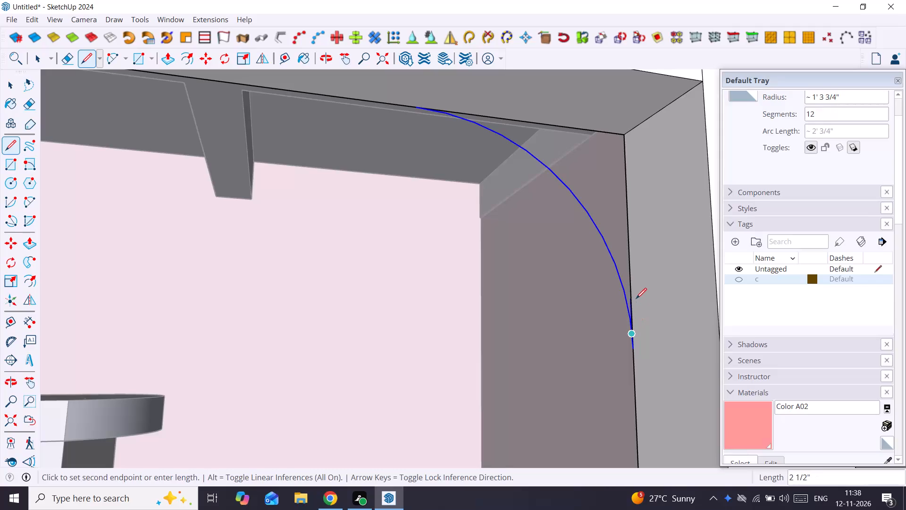
{"action": "left_click", "coordinate": [636, 297]}
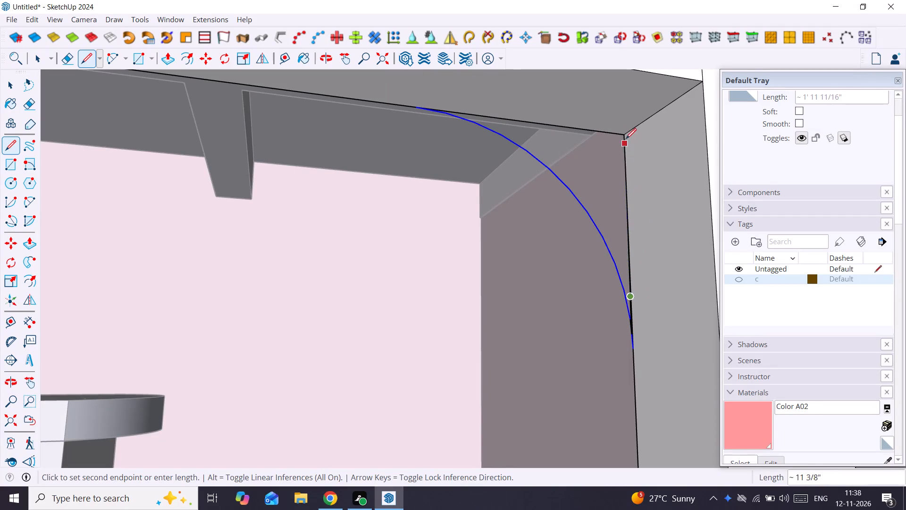
{"action": "left_click", "coordinate": [626, 137]}
{"action": "key", "text": "space"}
Push the new corner face 9" through the frame's depth to form the second solid rounded corner.
{"action": "left_click", "coordinate": [606, 151]}
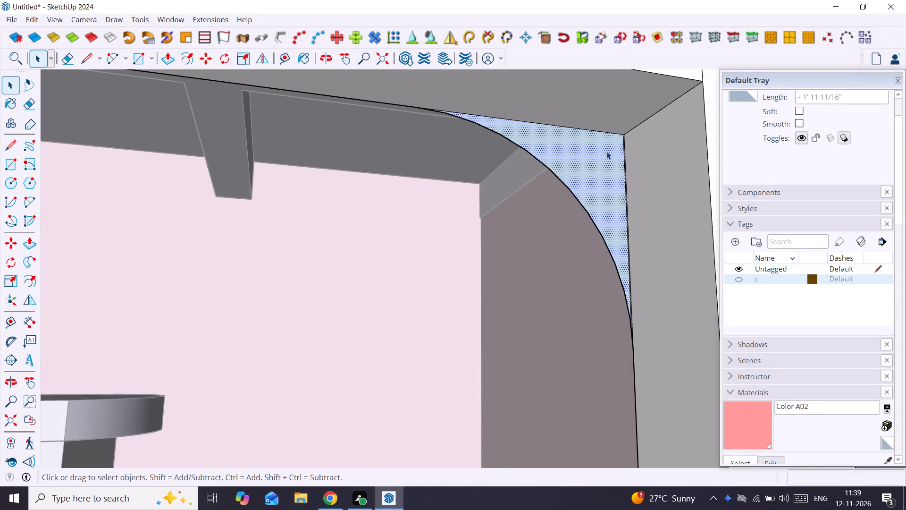
{"action": "key", "text": "p"}
{"action": "left_click", "coordinate": [606, 151]}
{"action": "scroll", "coordinate": [649, 169], "scroll_direction": "down", "scroll_amount": 6}
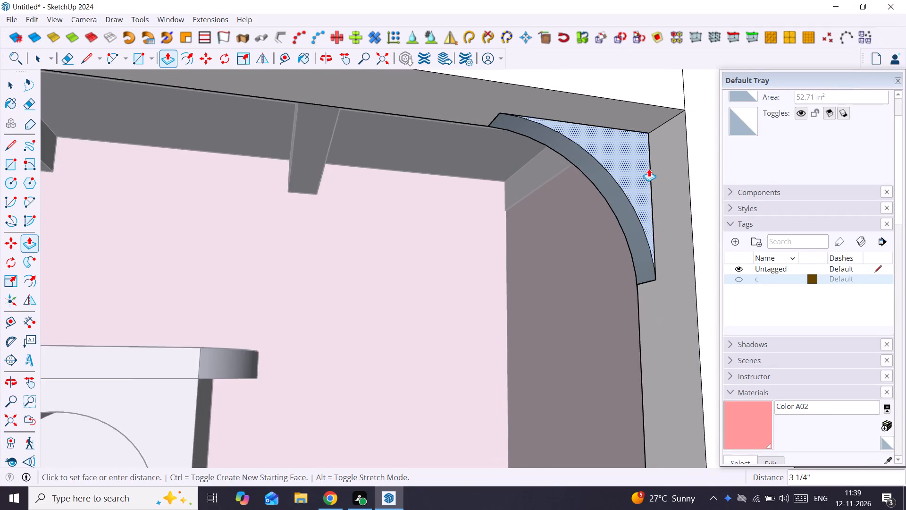
{"action": "scroll", "coordinate": [649, 169], "scroll_direction": "down", "scroll_amount": 3}
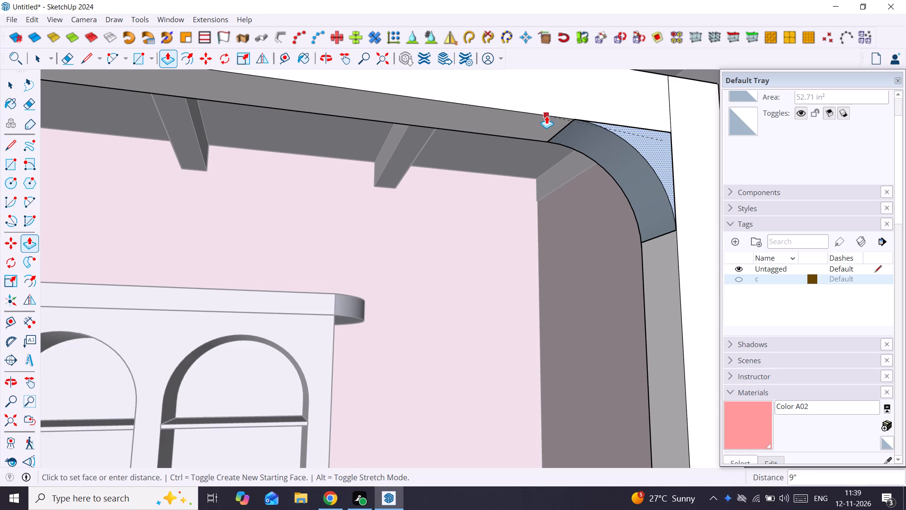
{"action": "left_click", "coordinate": [546, 116]}
{"action": "key", "text": "space"}
{"action": "scroll", "coordinate": [543, 154], "scroll_direction": "up", "scroll_amount": 2}
{"action": "middle_click_drag", "start_coordinate": [543, 154], "coordinate": [599, 155]}
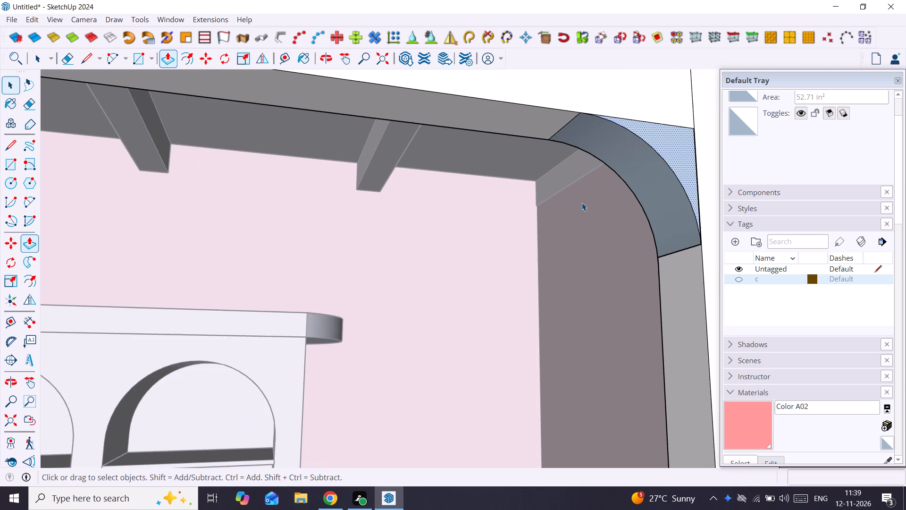
Leave the frame group and isolate it so that only the white beam frame is displayed.
{"action": "middle_click_drag", "start_coordinate": [581, 203], "coordinate": [546, 208]}
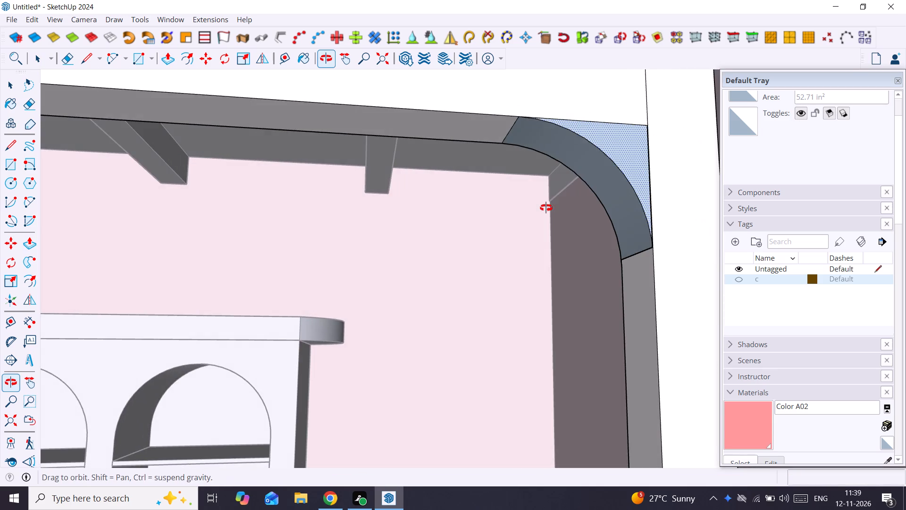
{"action": "middle_click_drag", "start_coordinate": [546, 208], "coordinate": [553, 205]}
{"action": "scroll", "coordinate": [553, 205], "scroll_direction": "down", "scroll_amount": 13}
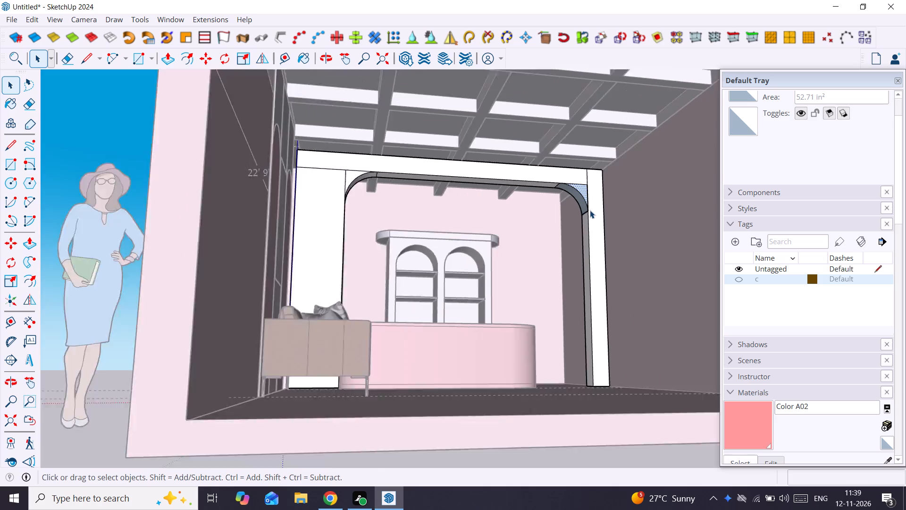
{"action": "scroll", "coordinate": [590, 210], "scroll_direction": "down", "scroll_amount": 5}
{"action": "left_click", "coordinate": [369, 188]}
{"action": "left_click", "coordinate": [591, 193]}
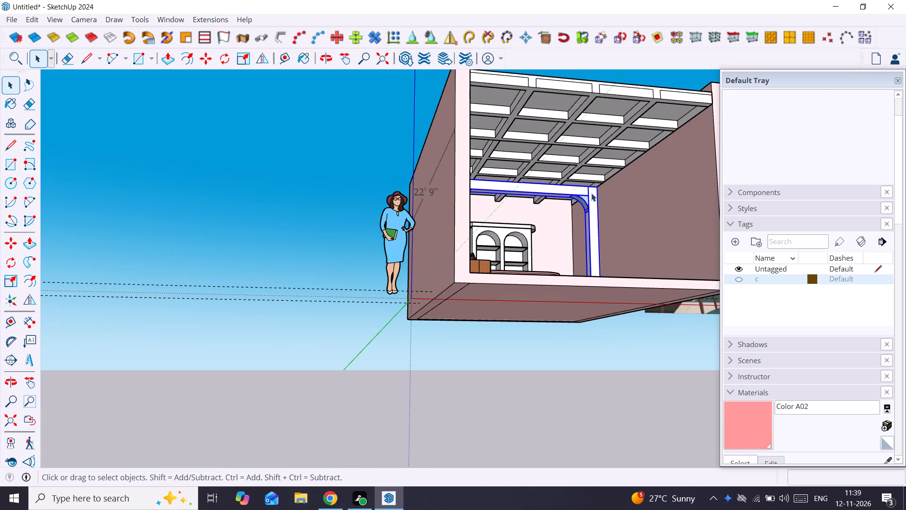
{"action": "right_click", "coordinate": [591, 193]}
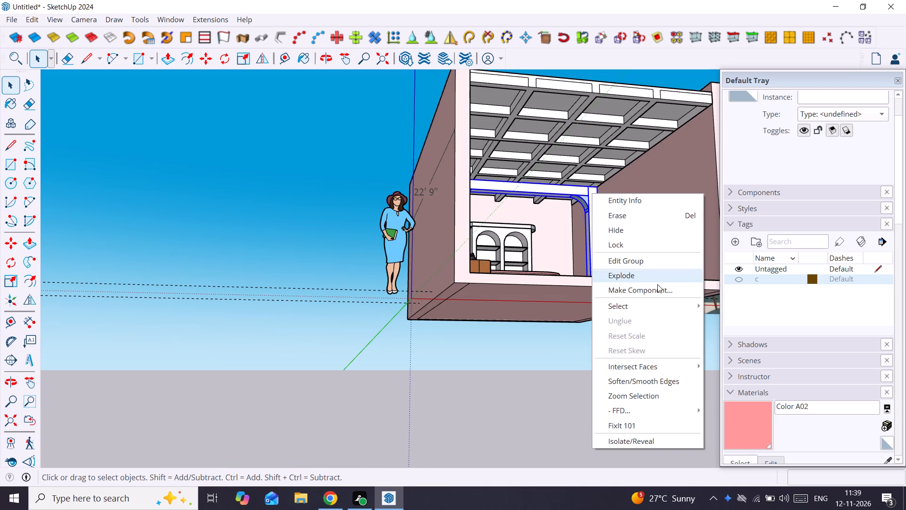
{"action": "key", "text": "space"}
{"action": "key", "text": "space"}
{"action": "key", "text": "space"}
{"action": "key", "text": "space"}
{"action": "key", "text": "space"}
{"action": "key", "text": "space"}
{"action": "key", "text": "space"}
{"action": "key", "text": "space"}
{"action": "key", "text": "space"}
{"action": "key", "text": "space"}
{"action": "key", "text": "space"}
{"action": "key", "text": "space"}
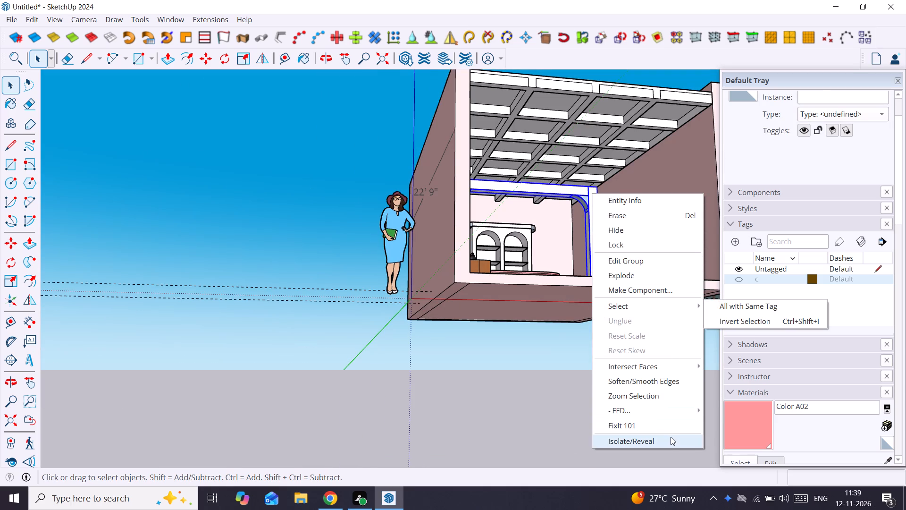
{"action": "left_click", "coordinate": [670, 438]}
Open the frame group and trace a line along the narrow post's inner edge to close the missing flat face at its rounded corner.
{"action": "scroll", "coordinate": [517, 274], "scroll_direction": "up", "scroll_amount": 1}
{"action": "middle_click_drag", "start_coordinate": [517, 274], "coordinate": [769, 374]}
{"action": "scroll", "coordinate": [388, 328], "scroll_direction": "up", "scroll_amount": 2}
{"action": "middle_click_drag", "start_coordinate": [386, 326], "coordinate": [592, 335]}
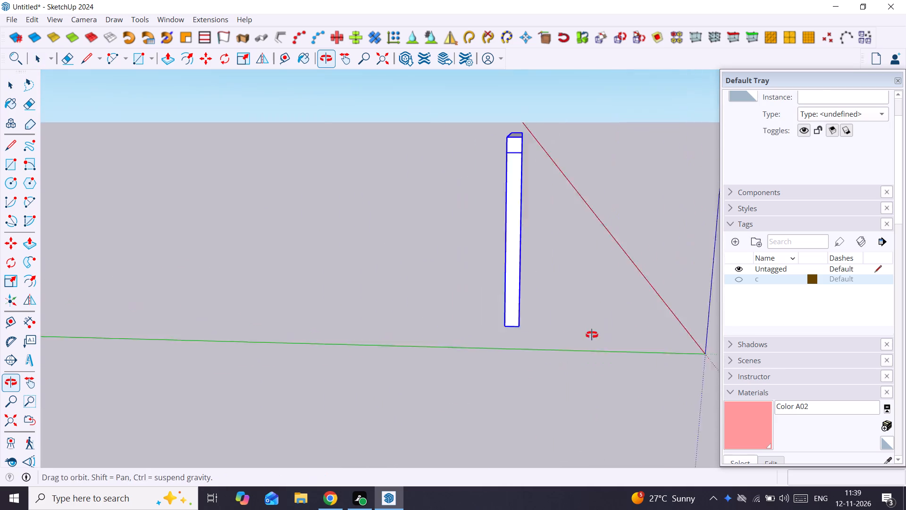
{"action": "middle_click_drag", "start_coordinate": [592, 335], "coordinate": [772, 344]}
{"action": "scroll", "coordinate": [303, 176], "scroll_direction": "up", "scroll_amount": 3}
{"action": "double_click", "coordinate": [418, 119]}
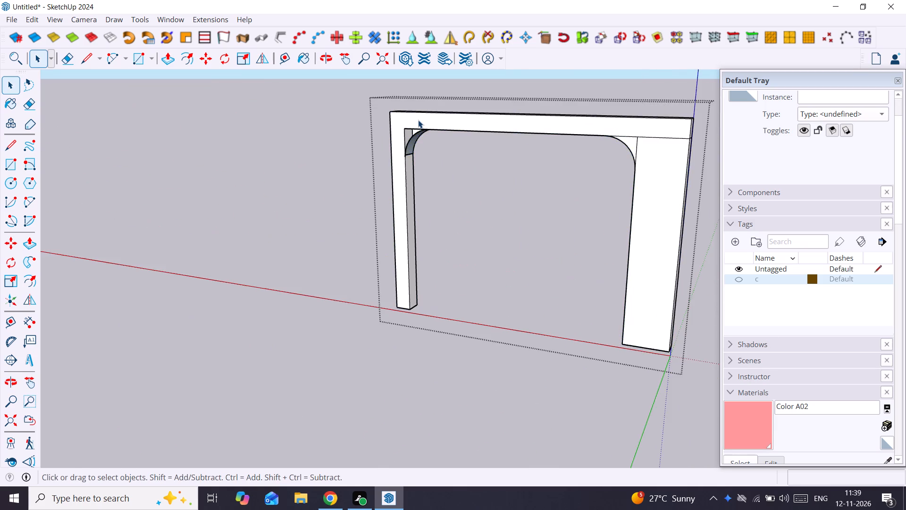
{"action": "key", "text": "space"}
{"action": "scroll", "coordinate": [412, 137], "scroll_direction": "up", "scroll_amount": 15}
{"action": "middle_click_drag", "start_coordinate": [386, 144], "coordinate": [447, 140]}
{"action": "scroll", "coordinate": [409, 138], "scroll_direction": "up", "scroll_amount": 3}
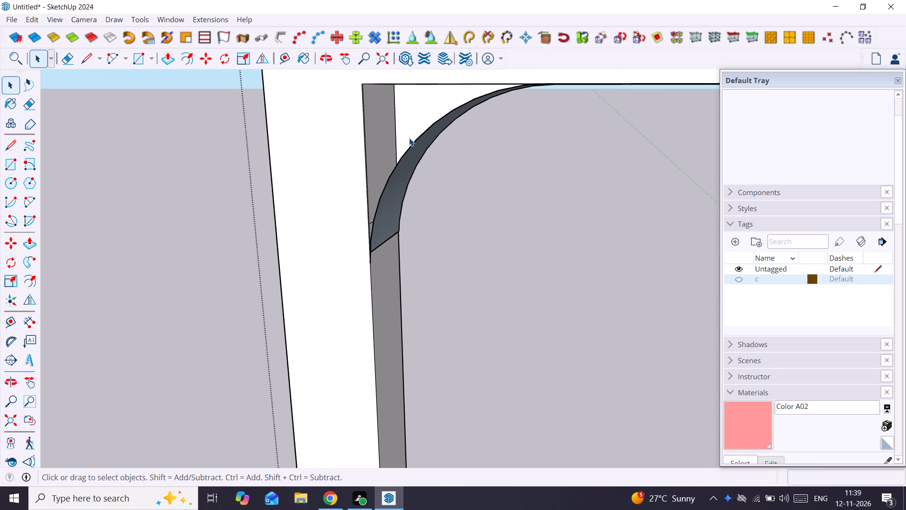
{"action": "key", "text": "l"}
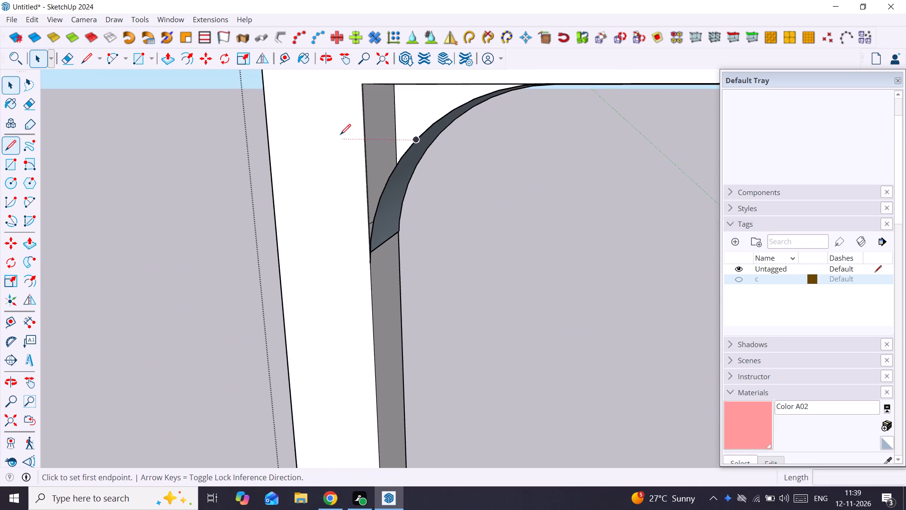
{"action": "left_click", "coordinate": [364, 113]}
{"action": "left_click", "coordinate": [366, 144]}
{"action": "key", "text": "space"}
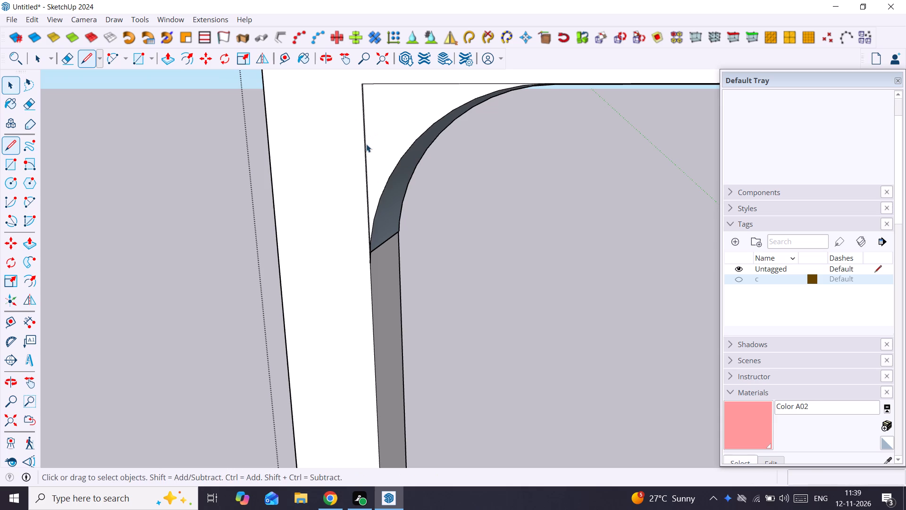
Reverse the flat corner face and the curved inner face at the narrow post so that their white front sides face outward.
{"action": "scroll", "coordinate": [367, 146], "scroll_direction": "down", "scroll_amount": 8}
{"action": "middle_click_drag", "start_coordinate": [393, 177], "coordinate": [188, 132]}
{"action": "scroll", "coordinate": [470, 272], "scroll_direction": "down", "scroll_amount": 9}
{"action": "middle_click_drag", "start_coordinate": [463, 273], "coordinate": [58, 309]}
{"action": "left_click", "coordinate": [536, 247]}
{"action": "scroll", "coordinate": [536, 247], "scroll_direction": "up", "scroll_amount": 4}
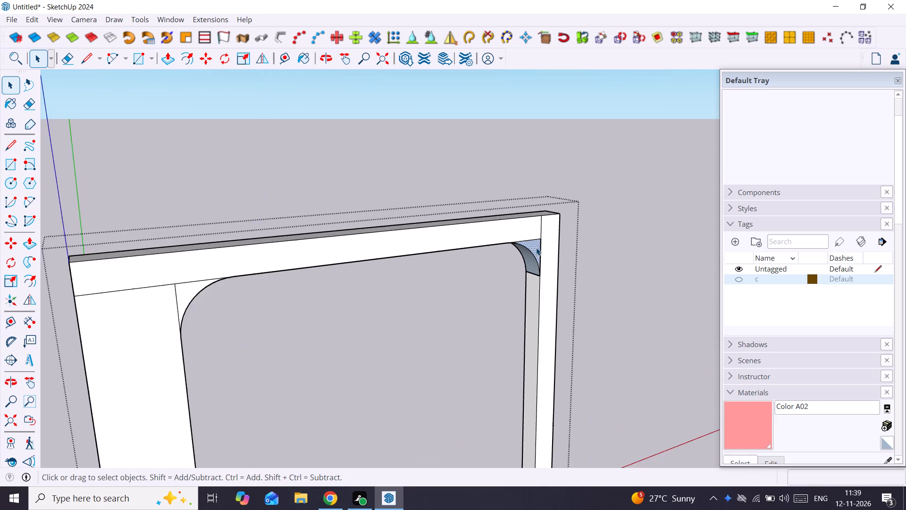
{"action": "scroll", "coordinate": [536, 247], "scroll_direction": "up", "scroll_amount": 3}
{"action": "right_click", "coordinate": [536, 248]}
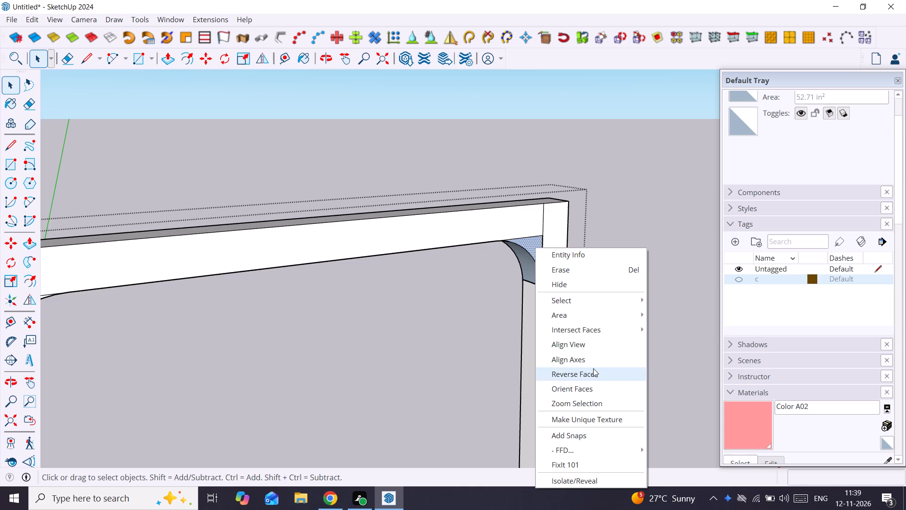
{"action": "left_click", "coordinate": [593, 368]}
{"action": "scroll", "coordinate": [564, 329], "scroll_direction": "up", "scroll_amount": 3}
{"action": "middle_click_drag", "start_coordinate": [532, 248], "coordinate": [545, 157]}
{"action": "left_click", "coordinate": [511, 227]}
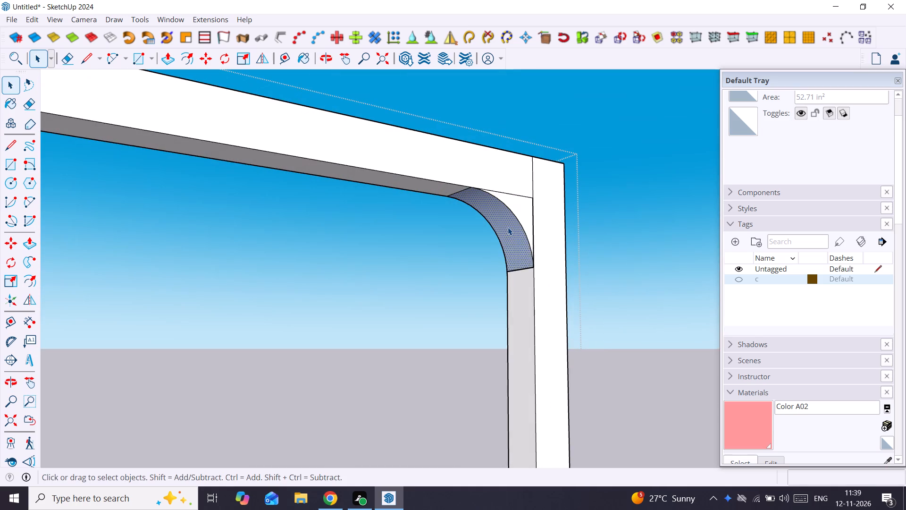
{"action": "right_click", "coordinate": [508, 227]}
{"action": "left_click", "coordinate": [545, 352]}
{"action": "left_click", "coordinate": [601, 281]}
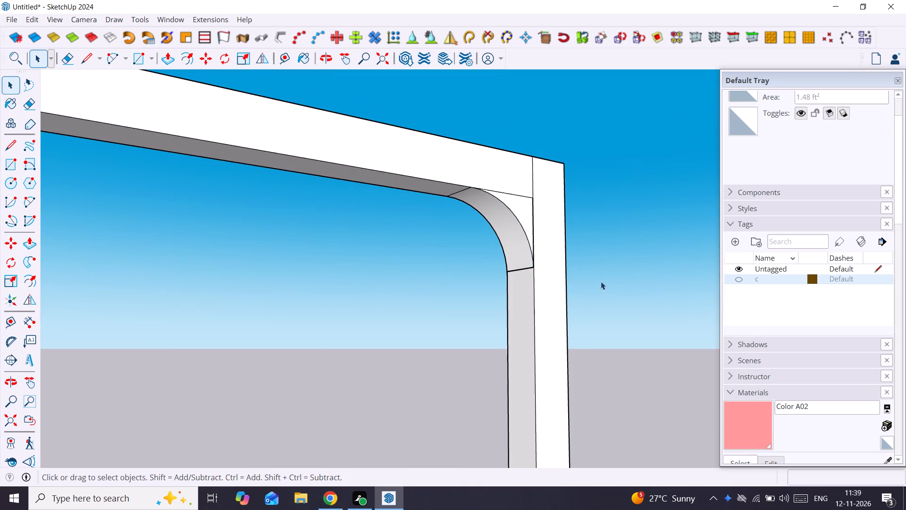
{"action": "key", "text": "space"}
Run the FixIt 101 cleanup on the whole frame group.
{"action": "scroll", "coordinate": [601, 281], "scroll_direction": "down", "scroll_amount": 14}
{"action": "left_click", "coordinate": [583, 258]}
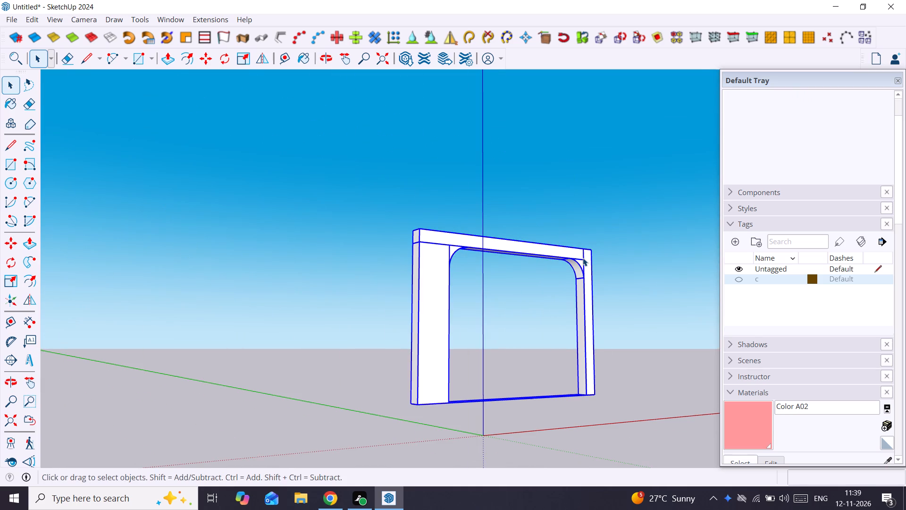
{"action": "right_click", "coordinate": [583, 258]}
{"action": "left_click", "coordinate": [641, 235]}
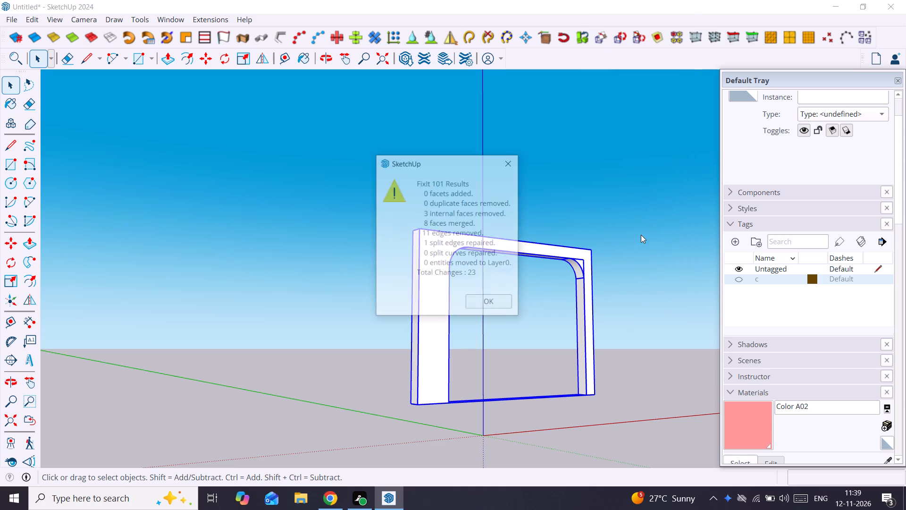
{"action": "left_click", "coordinate": [512, 307]}
Open the frame group for editing at the narrow post's rounded corner.
{"action": "middle_click_drag", "start_coordinate": [608, 302], "coordinate": [537, 306]}
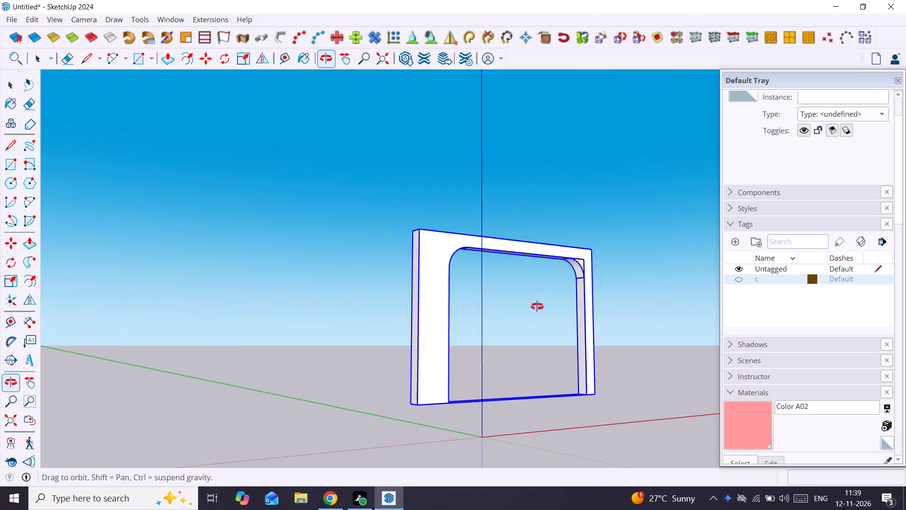
{"action": "middle_click_drag", "start_coordinate": [537, 306], "coordinate": [445, 309]}
{"action": "left_click", "coordinate": [438, 195]}
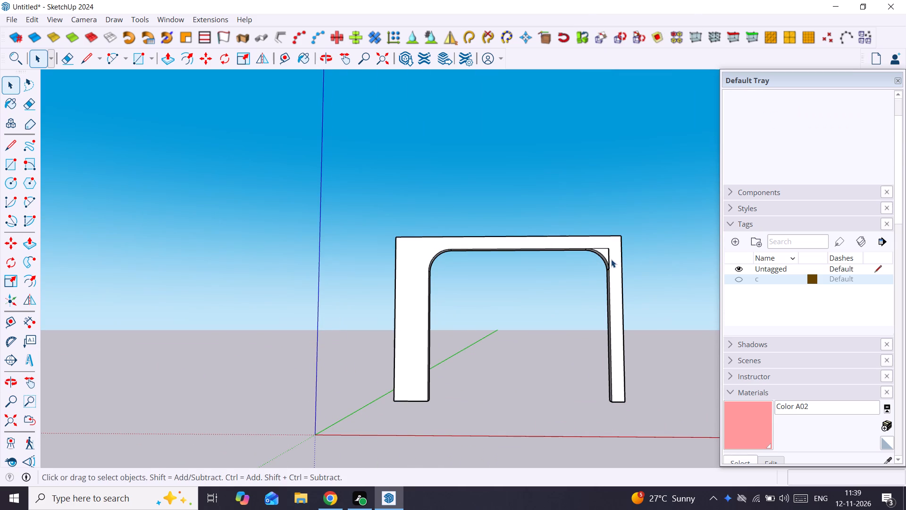
{"action": "scroll", "coordinate": [607, 257], "scroll_direction": "up", "scroll_amount": 10}
{"action": "middle_click_drag", "start_coordinate": [603, 249], "coordinate": [686, 268]}
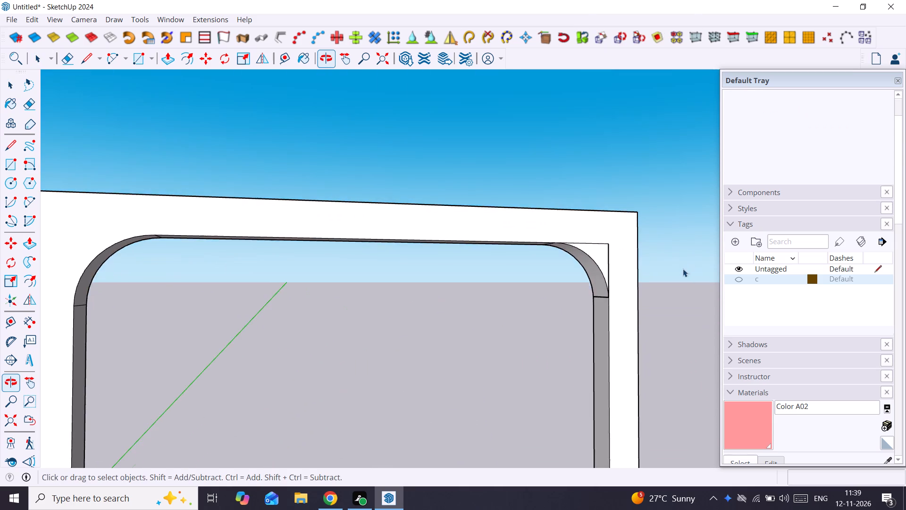
{"action": "scroll", "coordinate": [645, 255], "scroll_direction": "up", "scroll_amount": 6}
{"action": "double_click", "coordinate": [565, 238]}
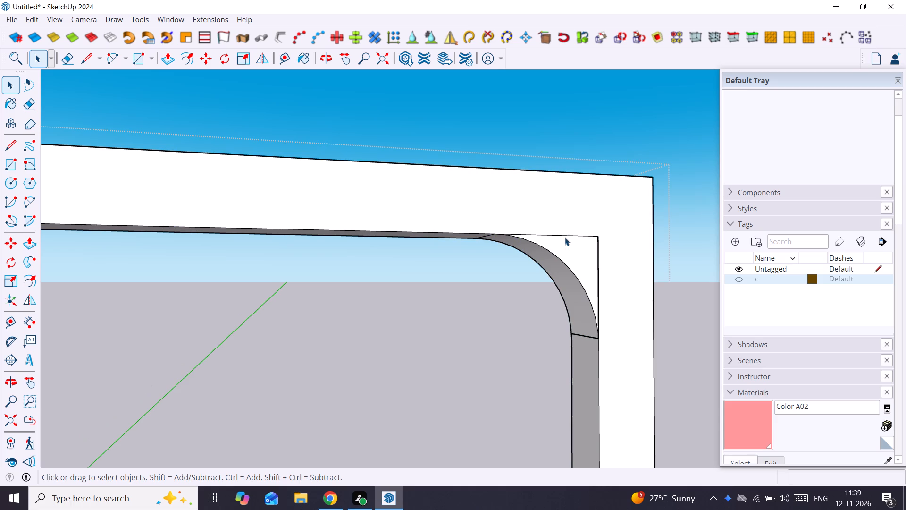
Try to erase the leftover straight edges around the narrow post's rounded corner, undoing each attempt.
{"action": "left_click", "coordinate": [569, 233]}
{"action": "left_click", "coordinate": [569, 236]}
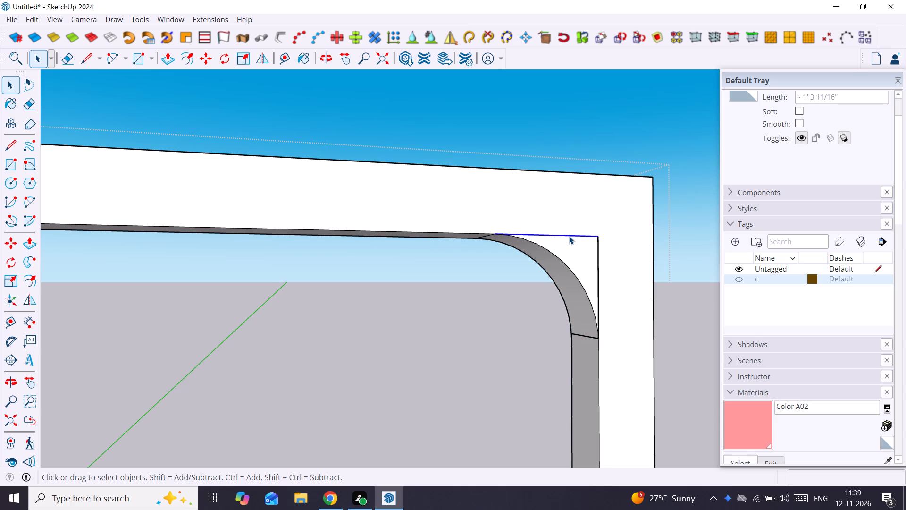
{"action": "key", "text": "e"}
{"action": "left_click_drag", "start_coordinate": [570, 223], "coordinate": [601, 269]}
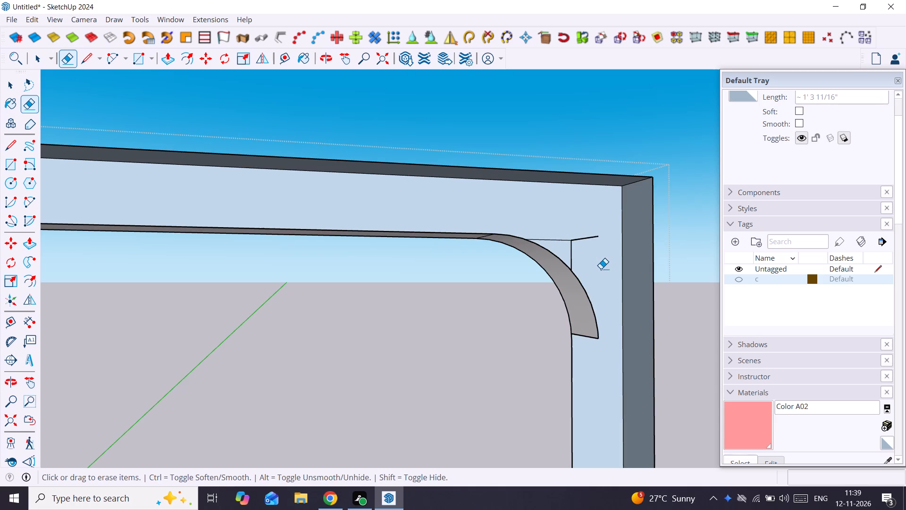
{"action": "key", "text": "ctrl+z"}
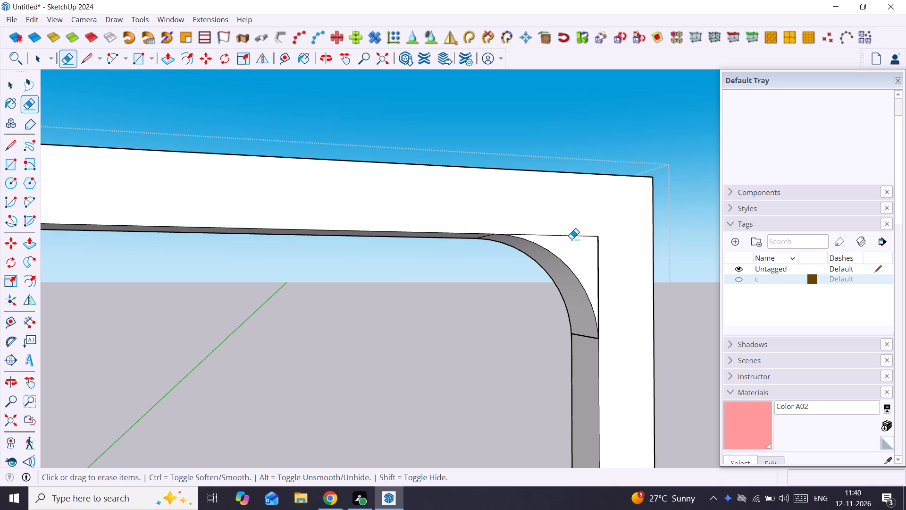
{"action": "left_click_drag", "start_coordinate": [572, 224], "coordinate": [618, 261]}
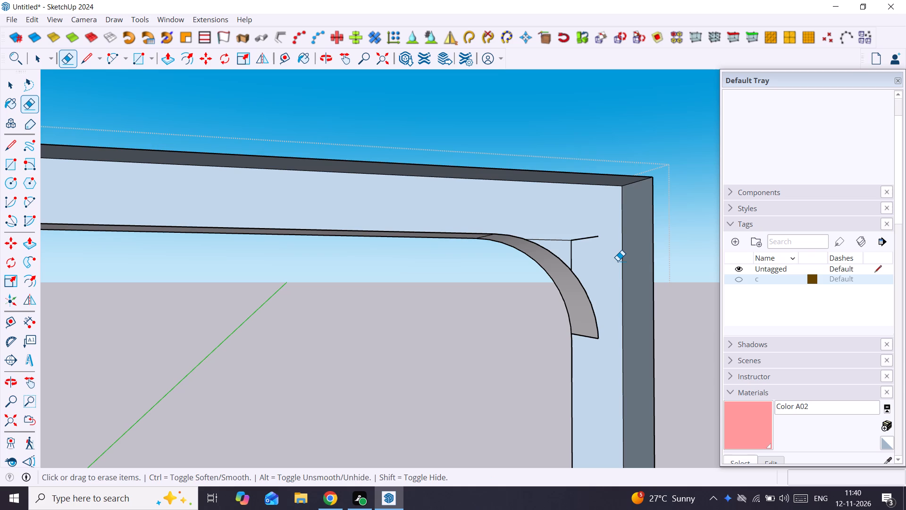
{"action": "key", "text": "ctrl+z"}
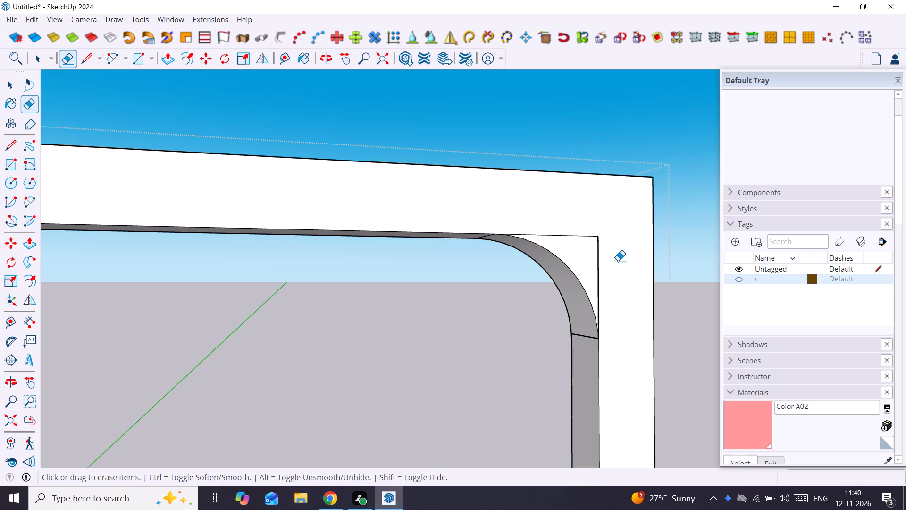
Hide the leftover straight edges on the flat face and the seam lines at both ends of the narrow post's rounded corner.
{"action": "scroll", "coordinate": [597, 253], "scroll_direction": "down", "scroll_amount": 5}
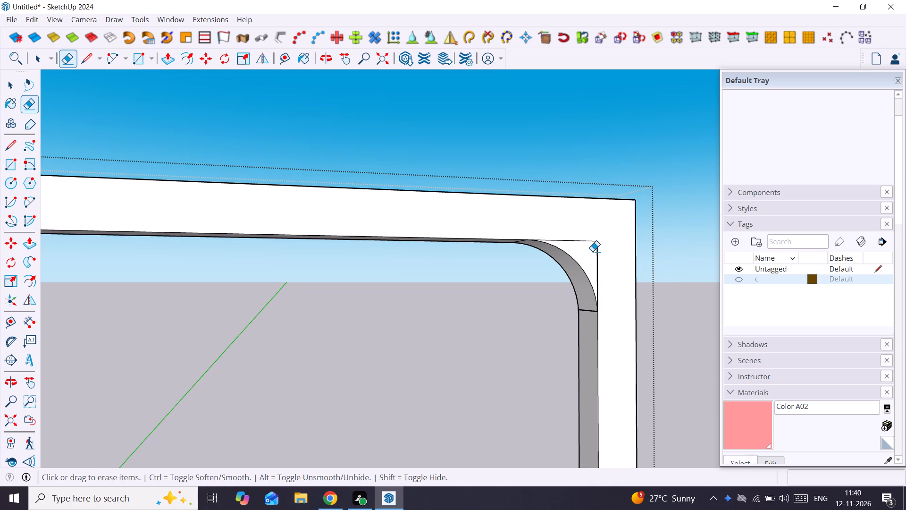
{"action": "left_click_drag", "start_coordinate": [578, 237], "coordinate": [602, 256]}
{"action": "scroll", "coordinate": [587, 280], "scroll_direction": "up", "scroll_amount": 3}
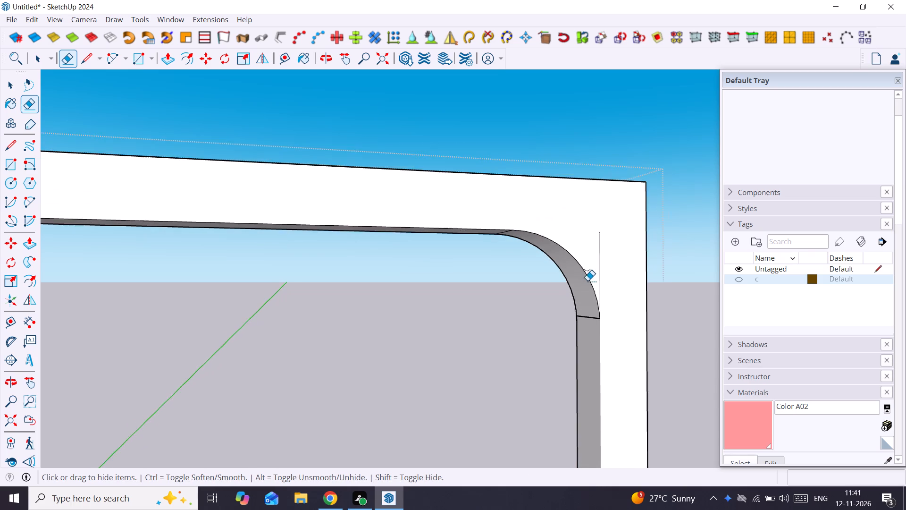
{"action": "scroll", "coordinate": [596, 330], "scroll_direction": "up", "scroll_amount": 4}
{"action": "middle_click_drag", "start_coordinate": [590, 321], "coordinate": [665, 277]}
{"action": "left_click_drag", "start_coordinate": [592, 294], "coordinate": [598, 323]}
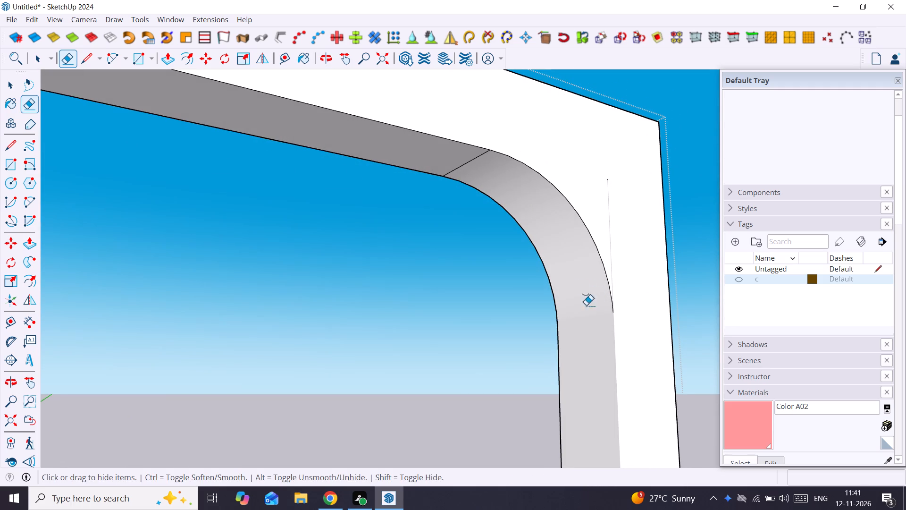
{"action": "left_click_drag", "start_coordinate": [489, 165], "coordinate": [460, 162]}
Hide the two seam lines where the wide post's rounded corner meets the beam and the post.
{"action": "scroll", "coordinate": [460, 162], "scroll_direction": "down", "scroll_amount": 13}
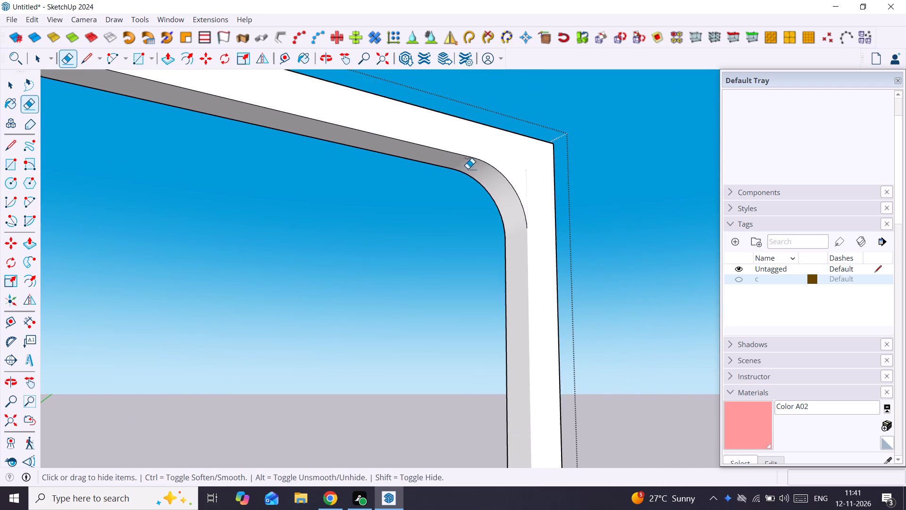
{"action": "scroll", "coordinate": [468, 169], "scroll_direction": "down", "scroll_amount": 1}
{"action": "middle_click_drag", "start_coordinate": [469, 170], "coordinate": [337, 212]}
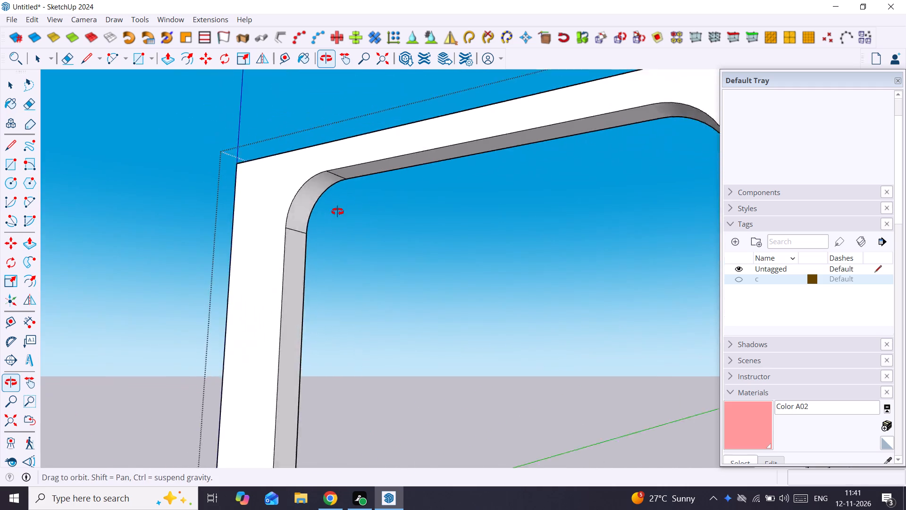
{"action": "middle_click_drag", "start_coordinate": [337, 212], "coordinate": [333, 212]}
{"action": "scroll", "coordinate": [333, 212], "scroll_direction": "up", "scroll_amount": 5}
{"action": "left_click_drag", "start_coordinate": [346, 173], "coordinate": [304, 250]}
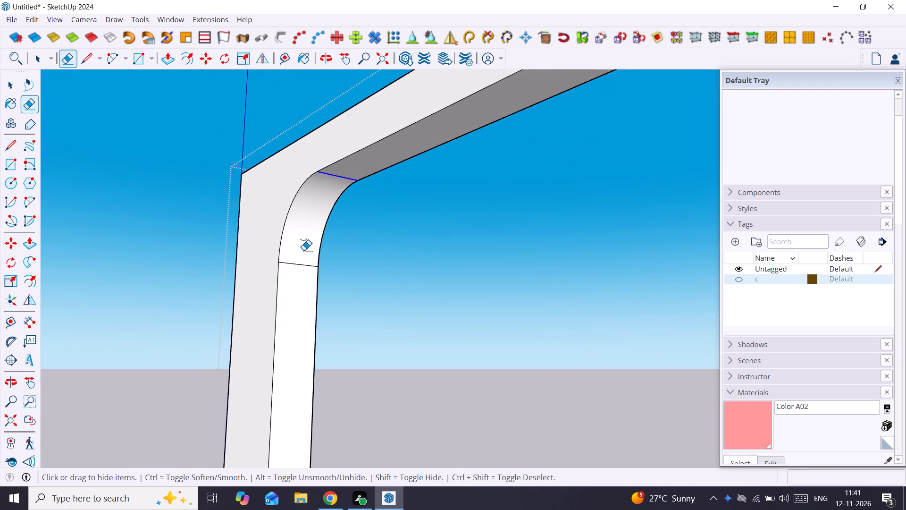
{"action": "left_click_drag", "start_coordinate": [304, 250], "coordinate": [302, 280]}
{"action": "key", "text": "space"}
Close the frame group and end its isolation to show the whole café model again.
{"action": "scroll", "coordinate": [302, 280], "scroll_direction": "down", "scroll_amount": 14}
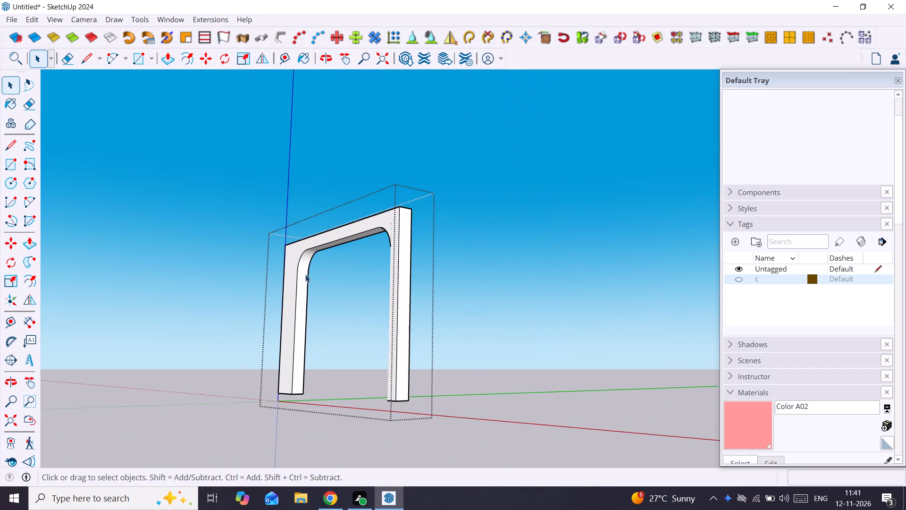
{"action": "middle_click_drag", "start_coordinate": [305, 274], "coordinate": [446, 271]}
{"action": "left_click", "coordinate": [509, 273]}
{"action": "left_click", "coordinate": [446, 232]}
{"action": "right_click", "coordinate": [446, 232]}
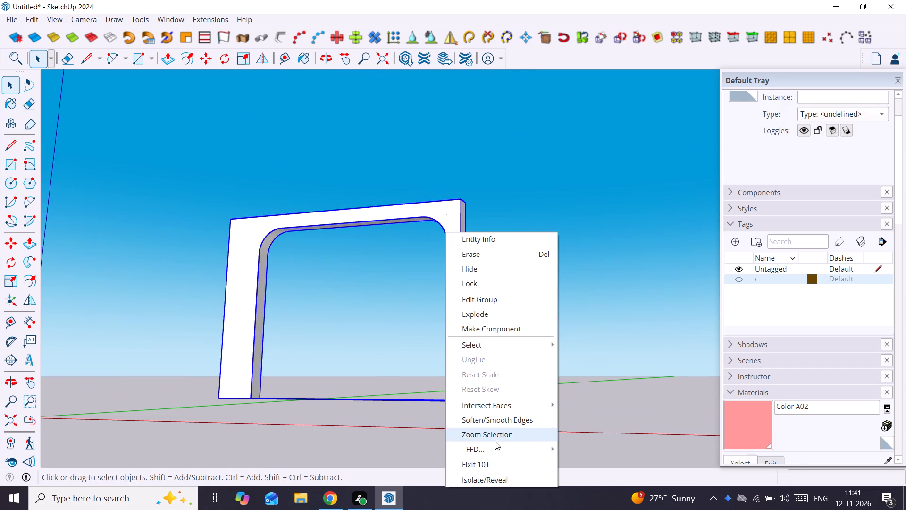
{"action": "left_click", "coordinate": [488, 476]}
{"action": "scroll", "coordinate": [367, 296], "scroll_direction": "down", "scroll_amount": 5}
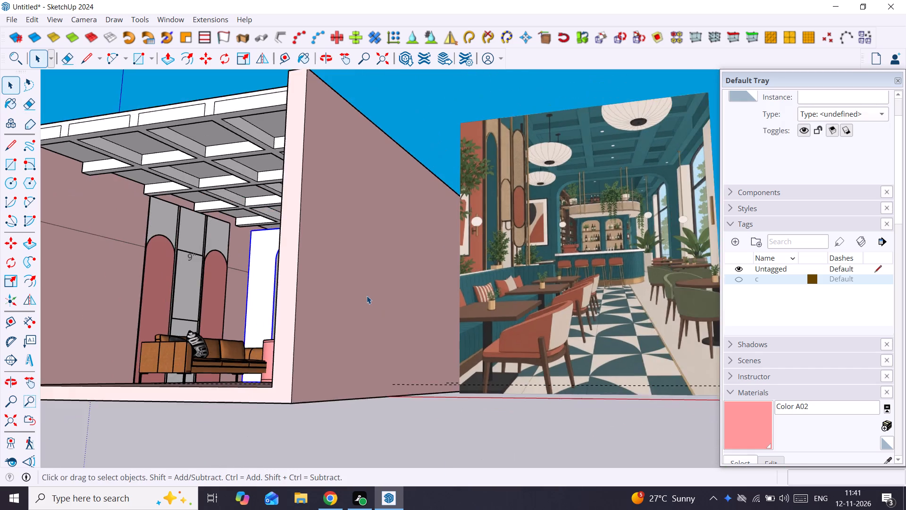
{"action": "scroll", "coordinate": [367, 296], "scroll_direction": "down", "scroll_amount": 3}
{"action": "middle_click_drag", "start_coordinate": [238, 294], "coordinate": [373, 299]}
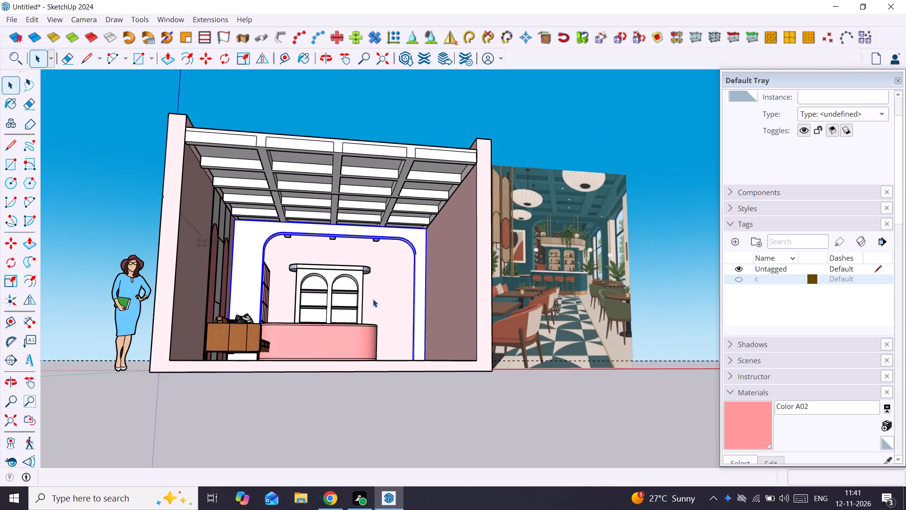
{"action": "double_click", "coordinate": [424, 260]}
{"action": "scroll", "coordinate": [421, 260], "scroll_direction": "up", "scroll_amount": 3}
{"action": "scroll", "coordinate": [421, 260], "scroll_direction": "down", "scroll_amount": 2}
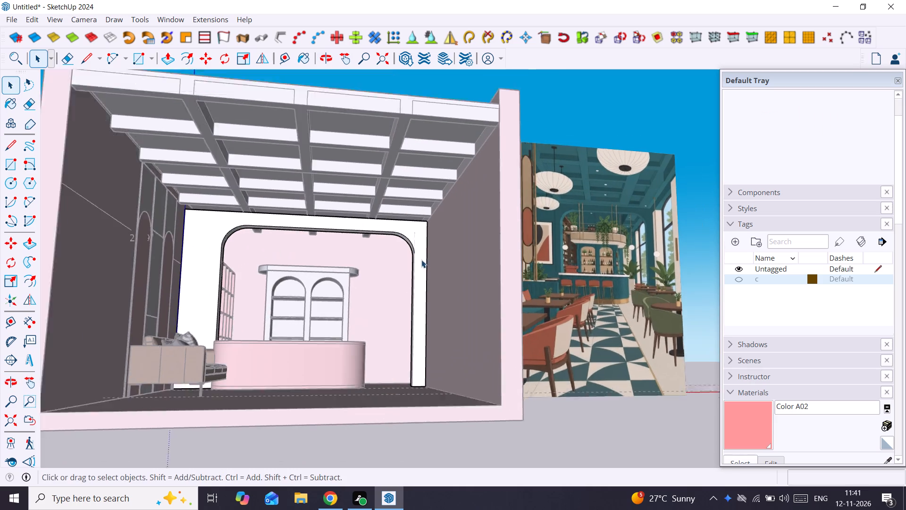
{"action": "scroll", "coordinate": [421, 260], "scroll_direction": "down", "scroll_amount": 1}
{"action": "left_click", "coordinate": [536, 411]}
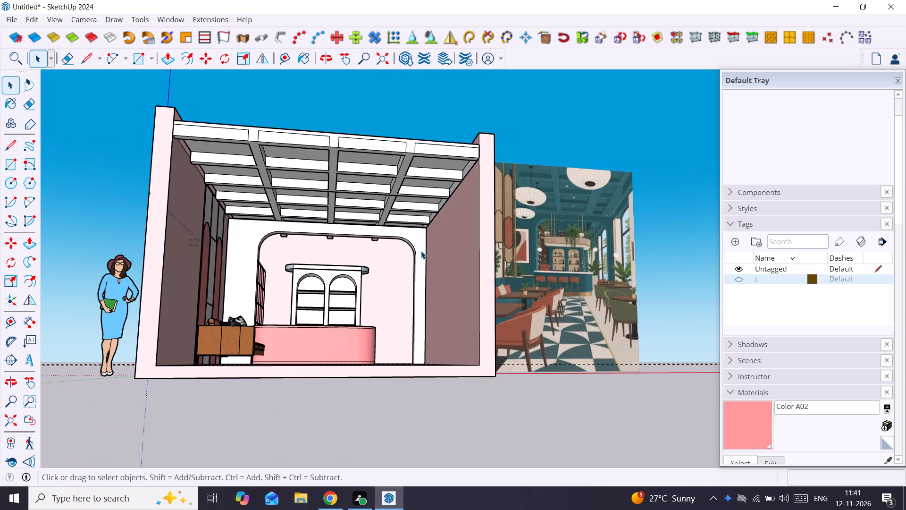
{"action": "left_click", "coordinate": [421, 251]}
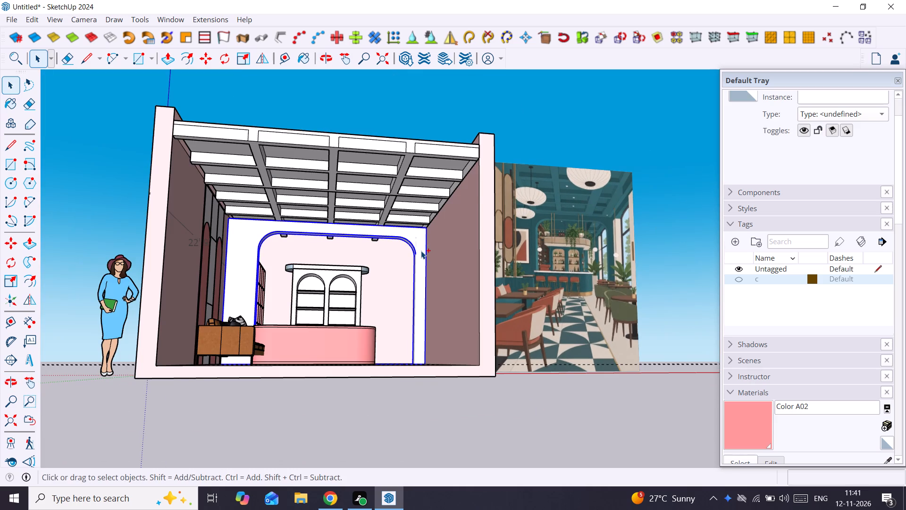
Undo the recent edits back to the isolated, open frame group, before its leftover edges and corner seams were hidden.
{"action": "key", "text": "ctrl+z"}
{"action": "key", "text": "ctrl+z"}
{"action": "key", "text": "ctrl+z"}
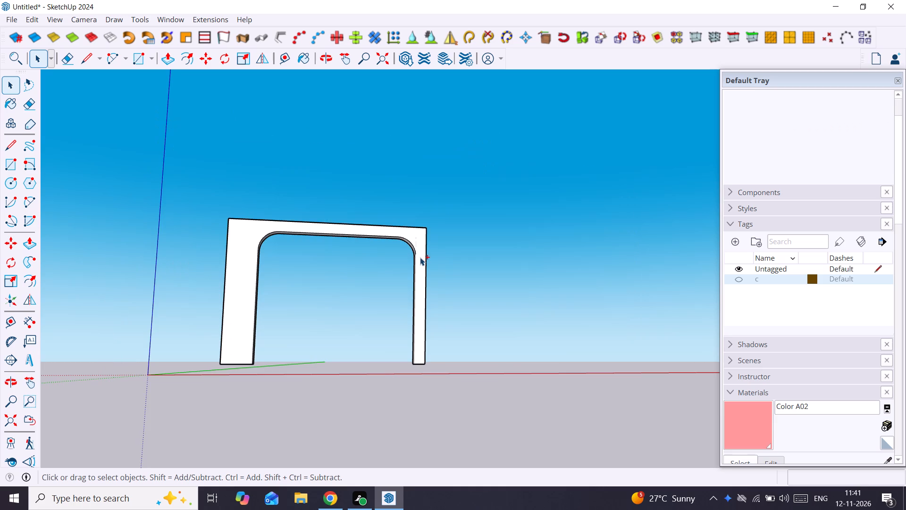
{"action": "key", "text": "ctrl+z"}
{"action": "key", "text": "ctrl+z"}
{"action": "key", "text": "ctrl+z"}
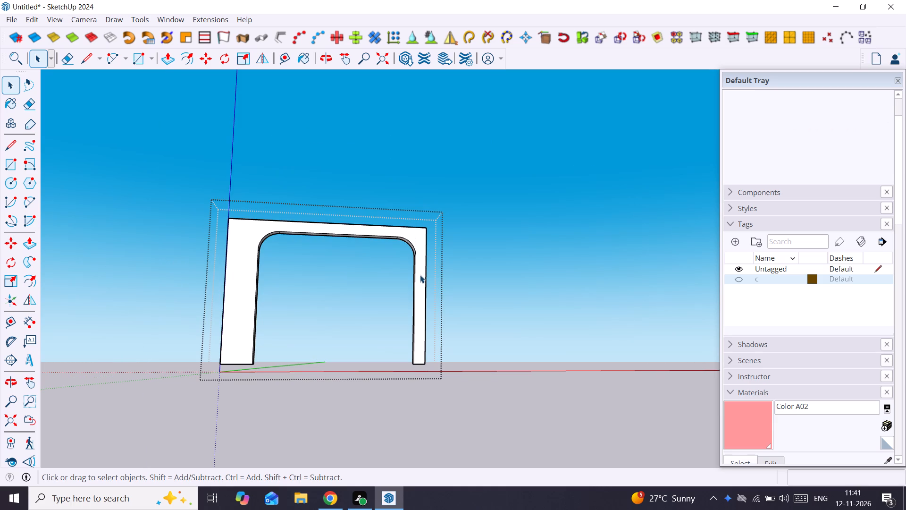
{"action": "key", "text": "ctrl+z"}
{"action": "key", "text": "ctrl+z"}
{"action": "left_click", "coordinate": [417, 258]}
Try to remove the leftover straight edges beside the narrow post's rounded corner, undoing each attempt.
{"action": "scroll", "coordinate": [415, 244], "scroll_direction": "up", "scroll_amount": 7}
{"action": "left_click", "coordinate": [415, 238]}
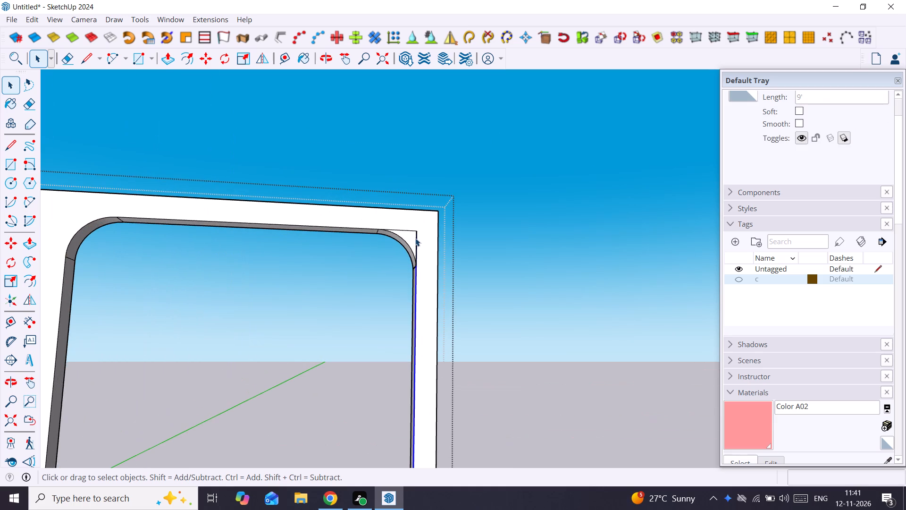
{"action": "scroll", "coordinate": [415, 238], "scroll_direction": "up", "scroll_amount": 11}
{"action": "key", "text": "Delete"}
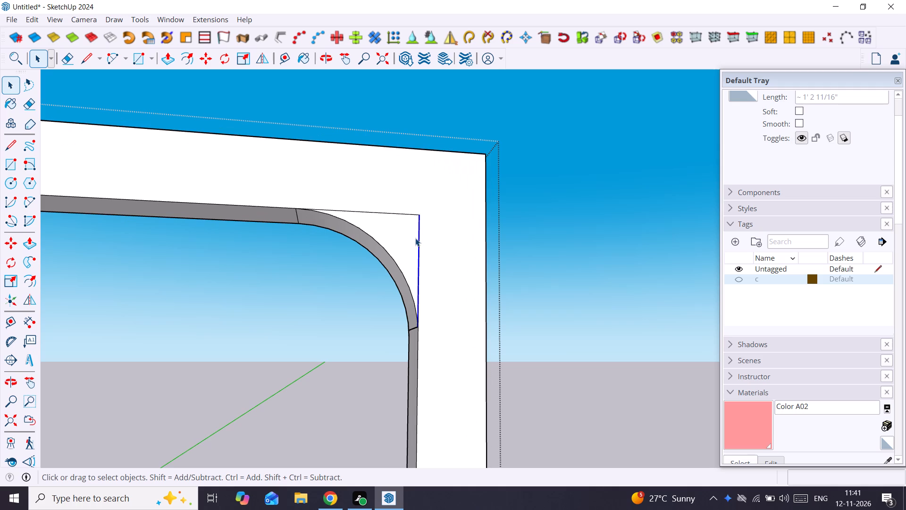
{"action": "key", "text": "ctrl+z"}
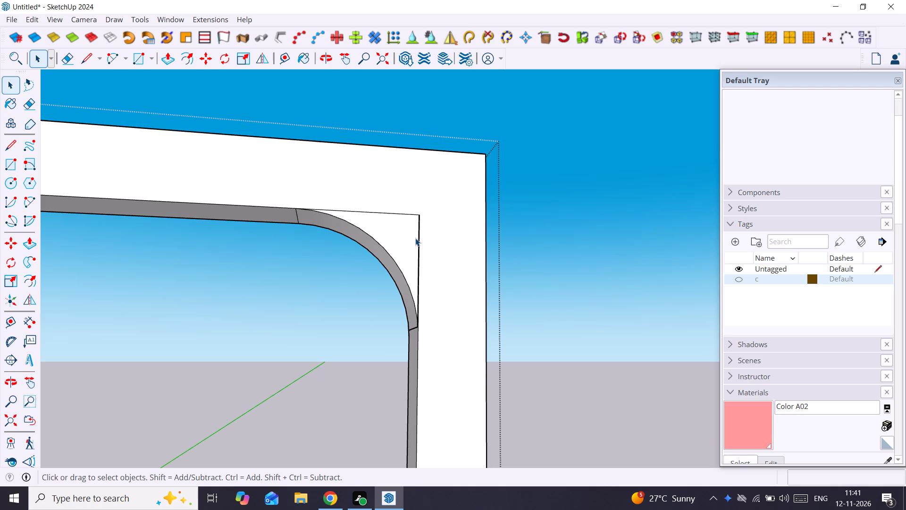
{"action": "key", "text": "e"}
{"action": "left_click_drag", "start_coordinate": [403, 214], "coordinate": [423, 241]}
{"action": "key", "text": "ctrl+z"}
Hide the leftover straight edges on the flat face beside the narrow post's rounded corner and close the frame group.
{"action": "scroll", "coordinate": [420, 240], "scroll_direction": "up", "scroll_amount": 3}
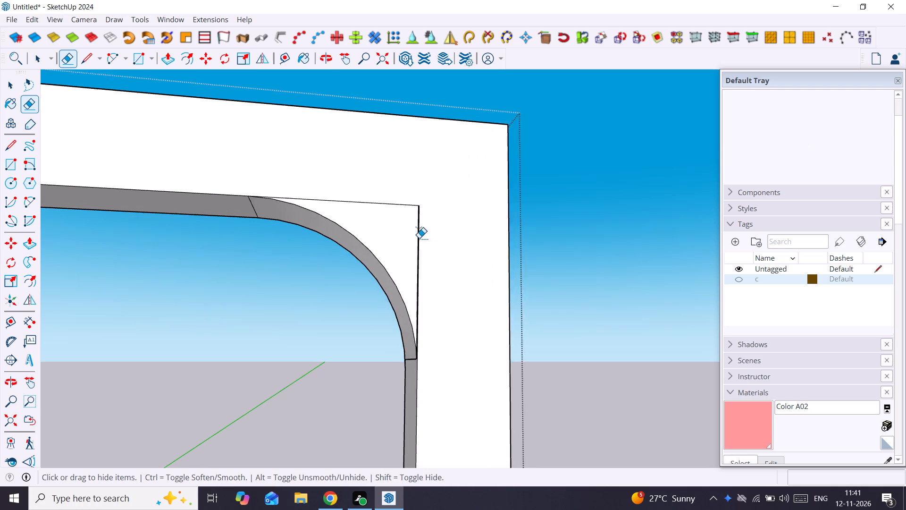
{"action": "scroll", "coordinate": [419, 238], "scroll_direction": "up", "scroll_amount": 4}
{"action": "left_click_drag", "start_coordinate": [395, 191], "coordinate": [432, 206]}
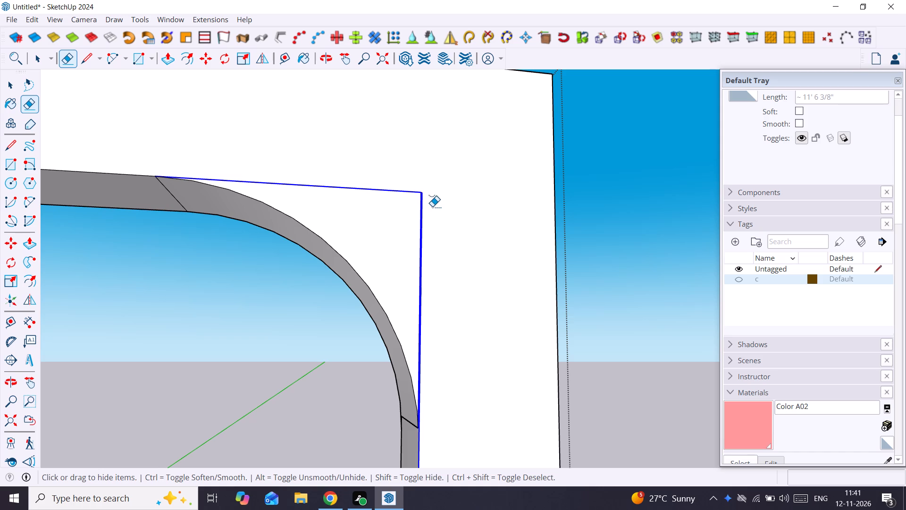
{"action": "left_click_drag", "start_coordinate": [432, 206], "coordinate": [370, 196]}
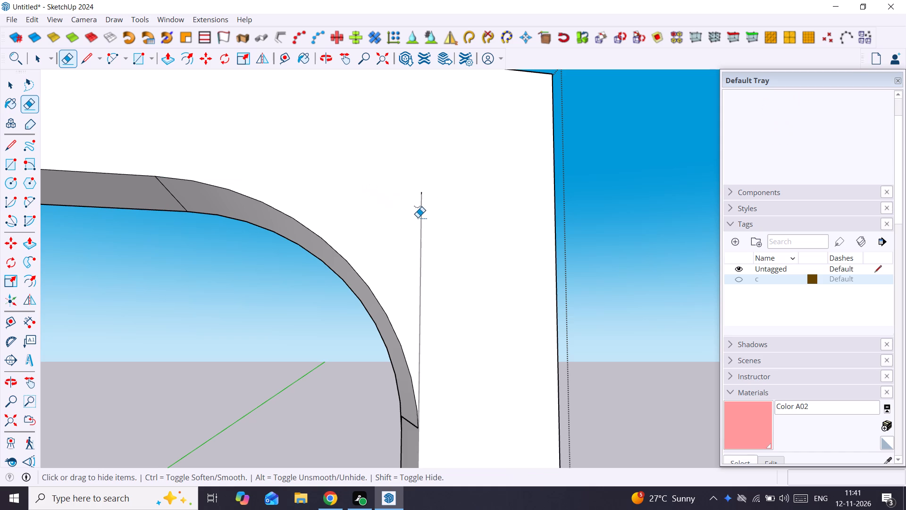
{"action": "left_click_drag", "start_coordinate": [415, 218], "coordinate": [428, 231]}
{"action": "scroll", "coordinate": [428, 231], "scroll_direction": "down", "scroll_amount": 14}
{"action": "left_click", "coordinate": [428, 231]}
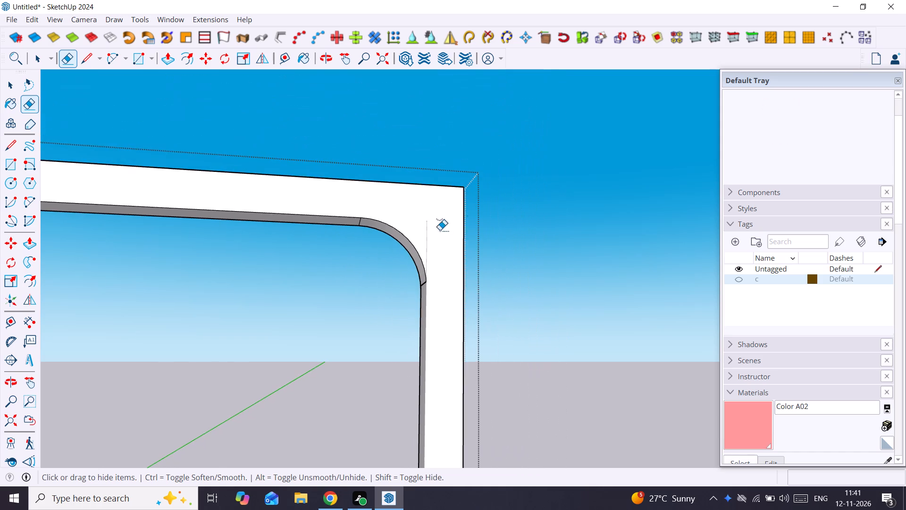
{"action": "key", "text": "space"}
{"action": "left_click", "coordinate": [508, 221]}
{"action": "scroll", "coordinate": [508, 221], "scroll_direction": "down", "scroll_amount": 14}
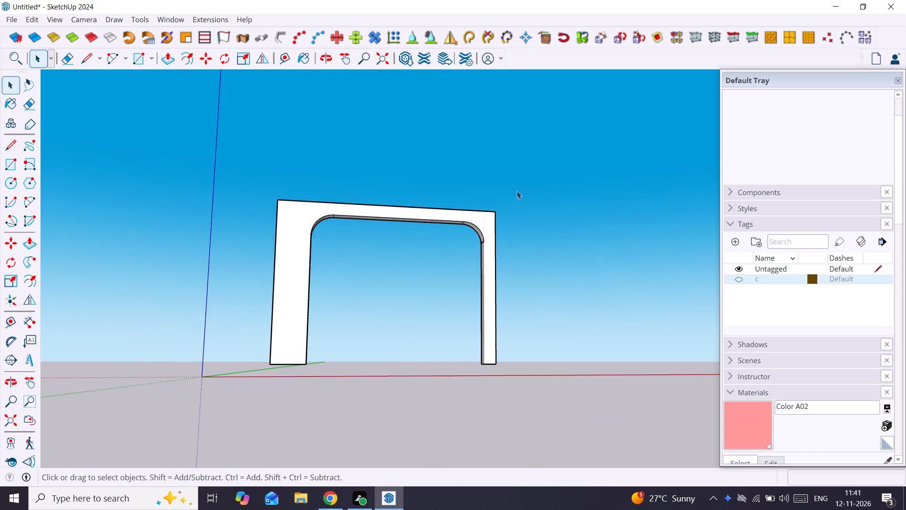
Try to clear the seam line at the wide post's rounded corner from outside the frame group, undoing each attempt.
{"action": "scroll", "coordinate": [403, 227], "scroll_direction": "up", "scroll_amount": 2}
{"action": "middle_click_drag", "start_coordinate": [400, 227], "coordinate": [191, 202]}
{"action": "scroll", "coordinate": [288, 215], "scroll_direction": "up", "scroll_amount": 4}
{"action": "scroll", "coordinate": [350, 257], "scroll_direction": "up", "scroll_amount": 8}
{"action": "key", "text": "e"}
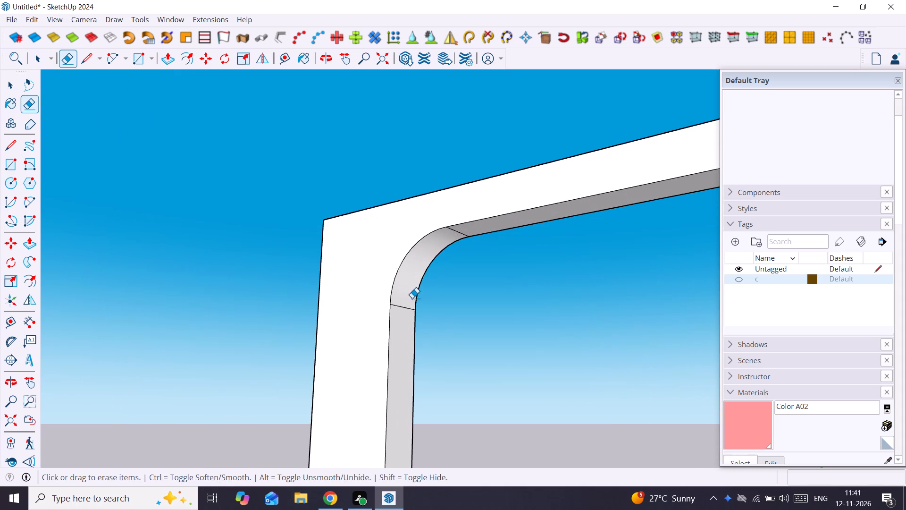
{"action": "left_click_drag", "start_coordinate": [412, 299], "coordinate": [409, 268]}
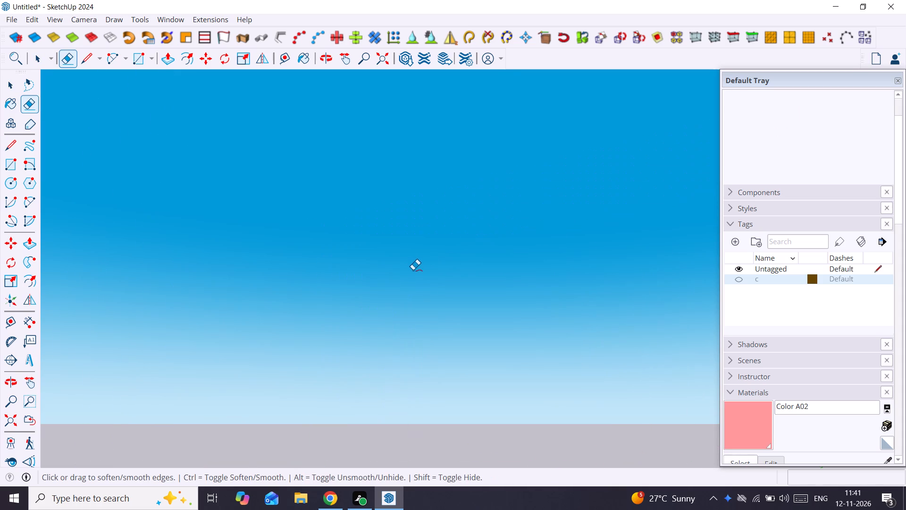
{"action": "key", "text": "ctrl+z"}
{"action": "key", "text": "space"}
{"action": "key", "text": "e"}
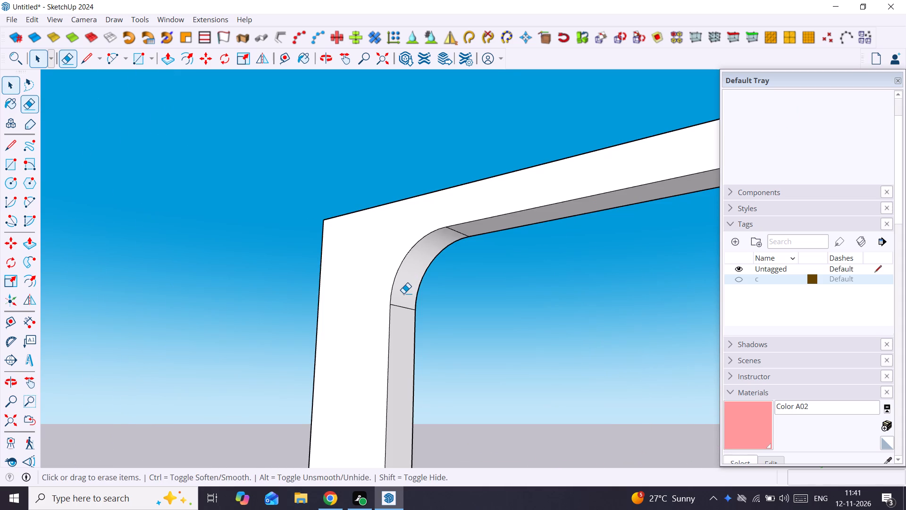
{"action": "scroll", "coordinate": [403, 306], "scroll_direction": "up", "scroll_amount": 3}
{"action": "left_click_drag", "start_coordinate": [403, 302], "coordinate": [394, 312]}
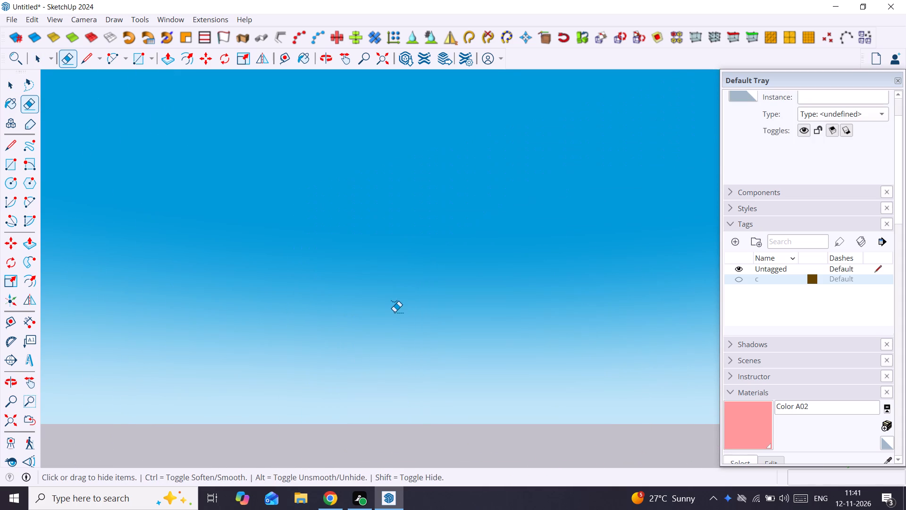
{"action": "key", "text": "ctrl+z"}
Open the frame group and hide the two seam lines where the wide post's rounded corner meets the post and beam.
{"action": "key", "text": "space"}
{"action": "double_click", "coordinate": [394, 312]}
{"action": "left_click", "coordinate": [399, 305]}
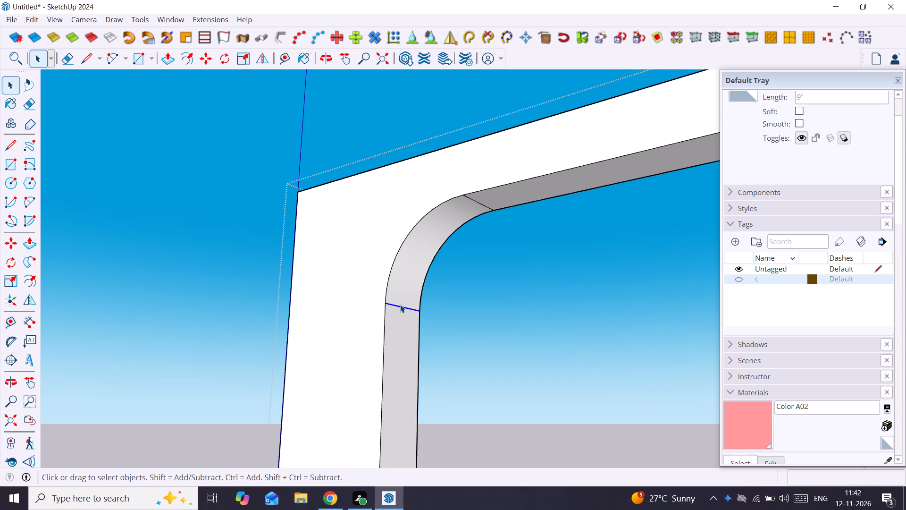
{"action": "key", "text": "e"}
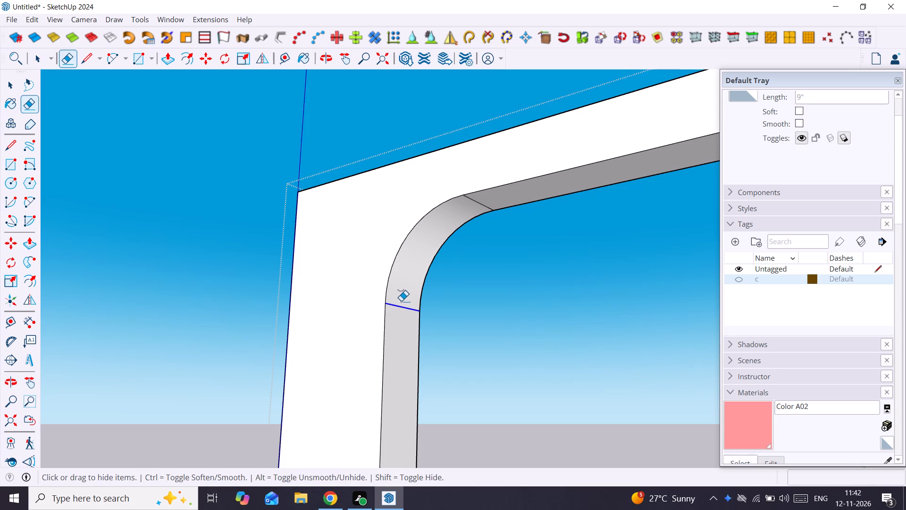
{"action": "left_click_drag", "start_coordinate": [401, 301], "coordinate": [403, 320]}
{"action": "left_click_drag", "start_coordinate": [476, 199], "coordinate": [464, 212]}
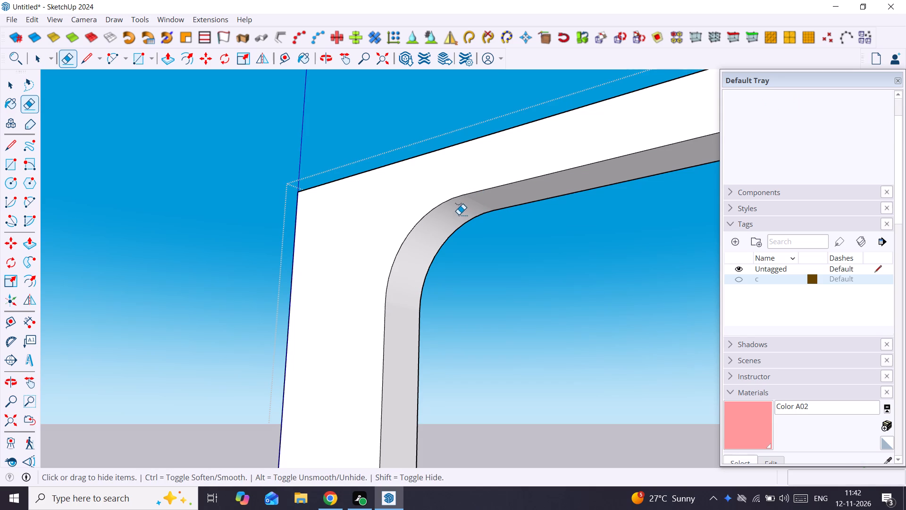
Hide the seam lines at both ends of the narrow post's rounded corner, undoing and redoing the one at the post.
{"action": "scroll", "coordinate": [456, 216], "scroll_direction": "down", "scroll_amount": 20}
{"action": "middle_click_drag", "start_coordinate": [446, 217], "coordinate": [654, 221]}
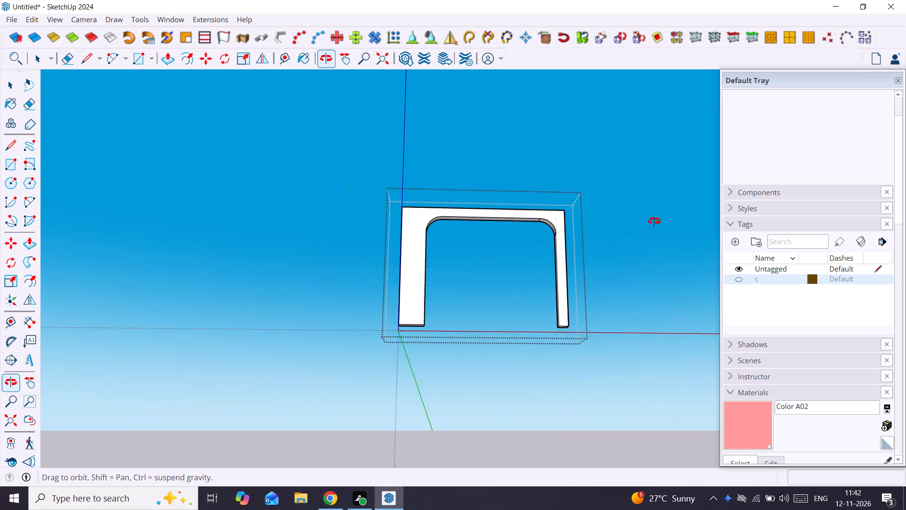
{"action": "middle_click_drag", "start_coordinate": [654, 221], "coordinate": [698, 221]}
{"action": "scroll", "coordinate": [590, 256], "scroll_direction": "up", "scroll_amount": 16}
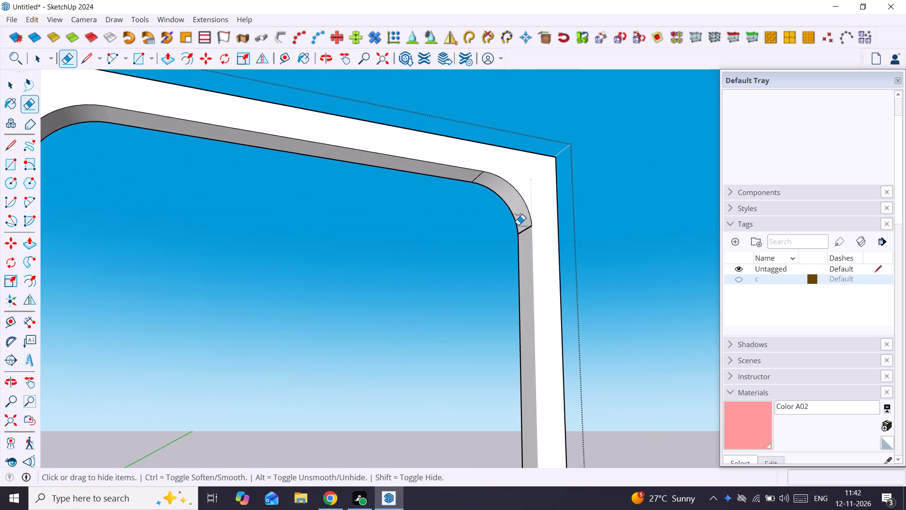
{"action": "left_click_drag", "start_coordinate": [518, 225], "coordinate": [527, 255]}
{"action": "scroll", "coordinate": [502, 207], "scroll_direction": "up", "scroll_amount": 4}
{"action": "scroll", "coordinate": [477, 177], "scroll_direction": "up", "scroll_amount": 4}
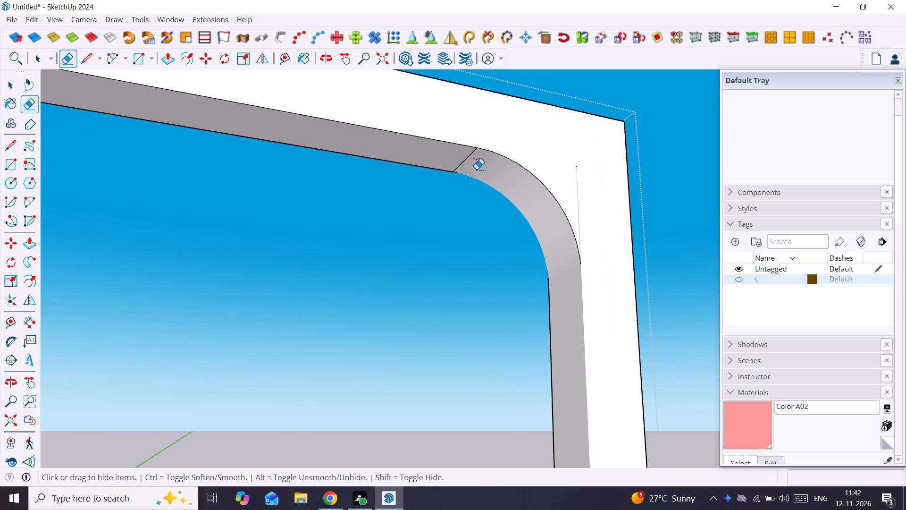
{"action": "key", "text": "ctrl+z"}
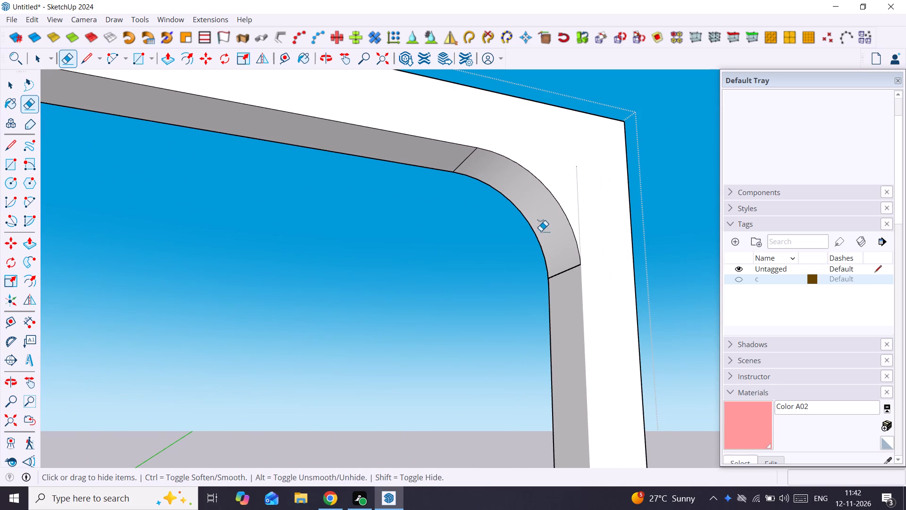
{"action": "left_click_drag", "start_coordinate": [565, 260], "coordinate": [566, 293]}
{"action": "left_click_drag", "start_coordinate": [476, 160], "coordinate": [462, 160]}
Close the frame group and end its isolation to show the whole café model again.
{"action": "key", "text": "space"}
{"action": "scroll", "coordinate": [462, 160], "scroll_direction": "down", "scroll_amount": 19}
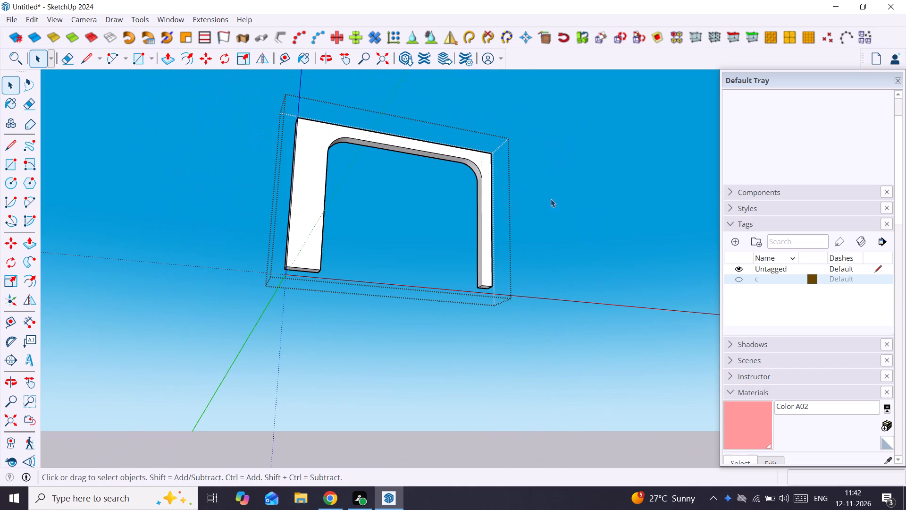
{"action": "key", "text": "space"}
{"action": "left_click", "coordinate": [552, 202]}
{"action": "scroll", "coordinate": [476, 197], "scroll_direction": "up", "scroll_amount": 7}
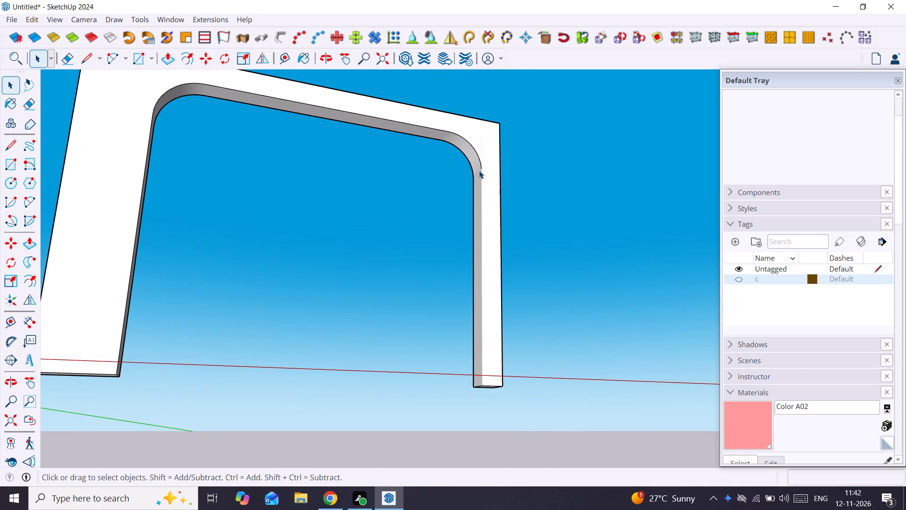
{"action": "left_click", "coordinate": [481, 167]}
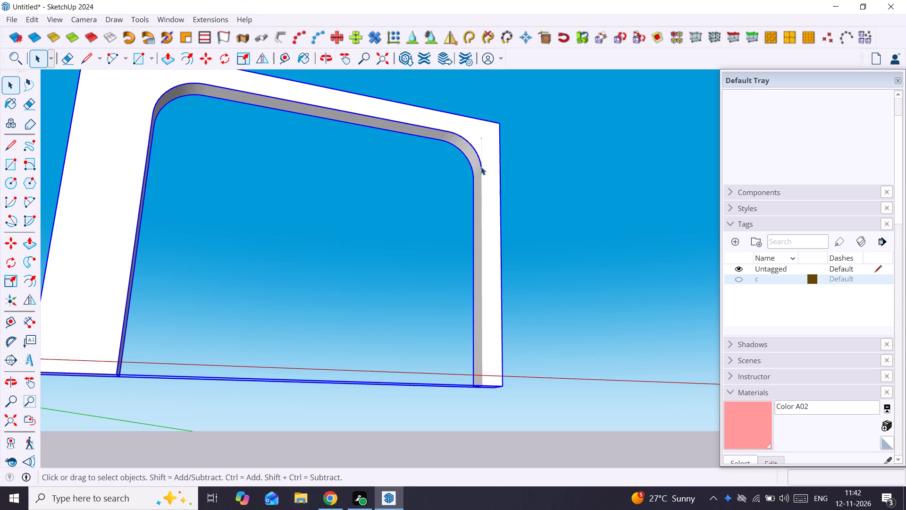
{"action": "right_click", "coordinate": [483, 169]}
{"action": "left_click", "coordinate": [567, 414]}
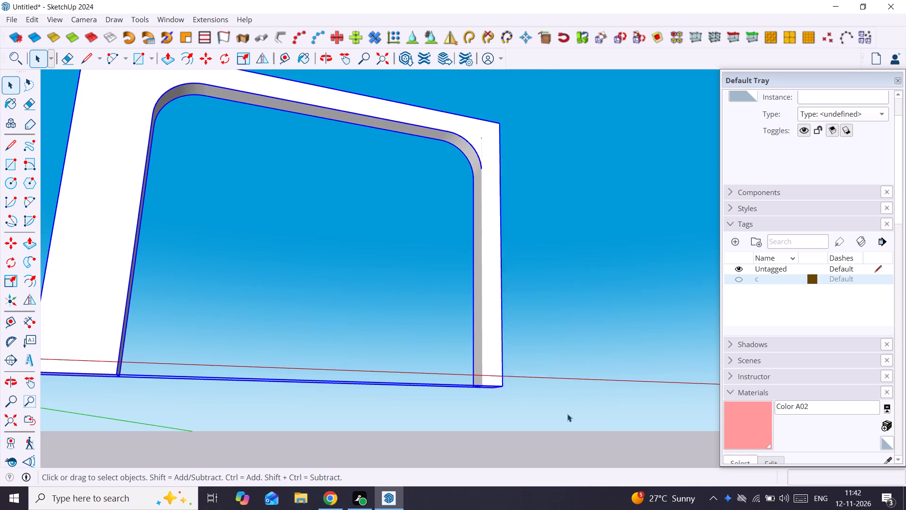
Delete all guide lines from the café model.
{"action": "scroll", "coordinate": [407, 297], "scroll_direction": "down", "scroll_amount": 19}
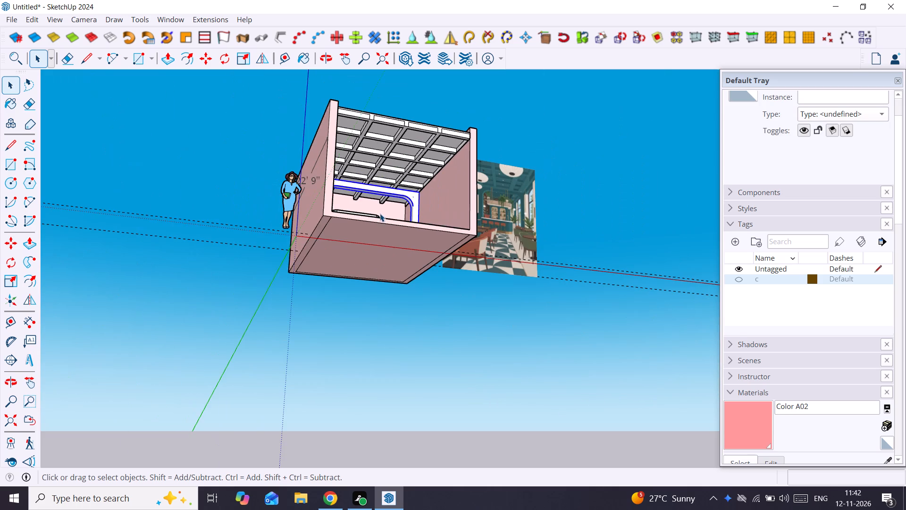
{"action": "middle_click_drag", "start_coordinate": [380, 213], "coordinate": [351, 228]}
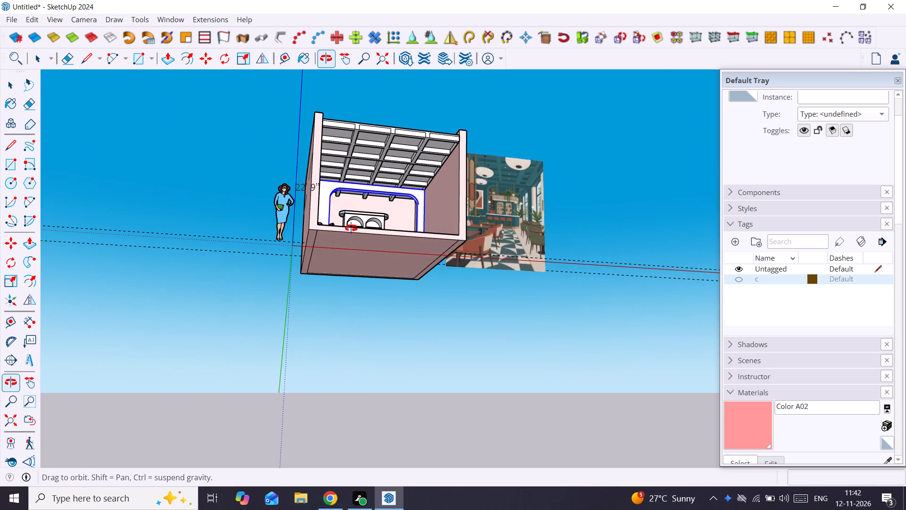
{"action": "middle_click_drag", "start_coordinate": [351, 228], "coordinate": [251, 151]}
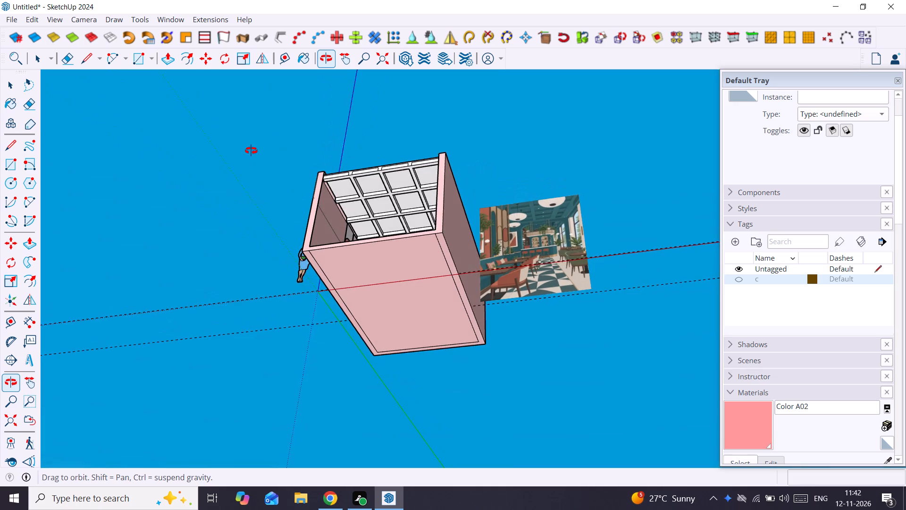
{"action": "middle_click_drag", "start_coordinate": [251, 151], "coordinate": [277, 247]}
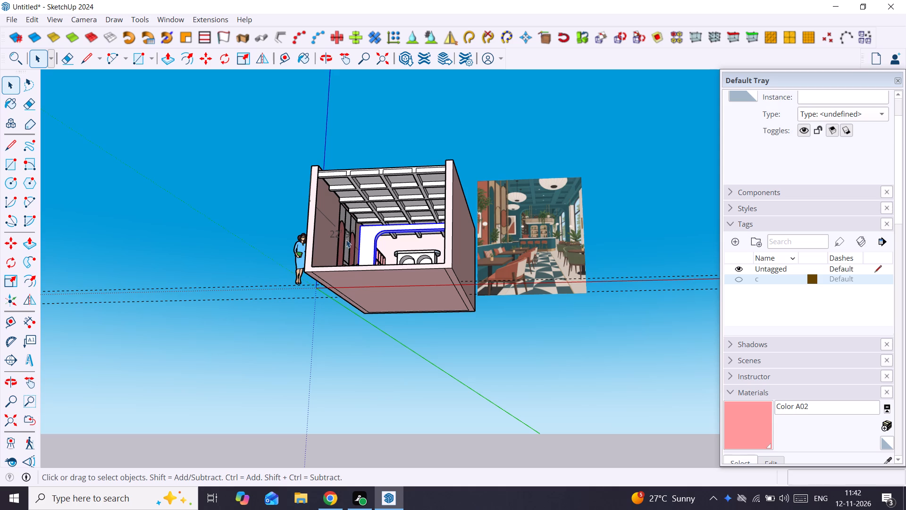
{"action": "left_click", "coordinate": [30, 19]}
{"action": "left_click", "coordinate": [94, 135]}
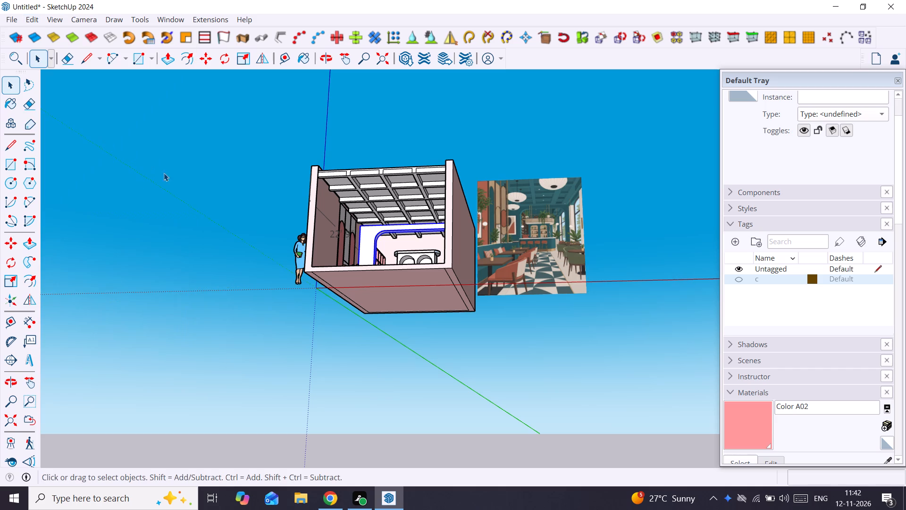
{"action": "scroll", "coordinate": [334, 209], "scroll_direction": "up", "scroll_amount": 4}
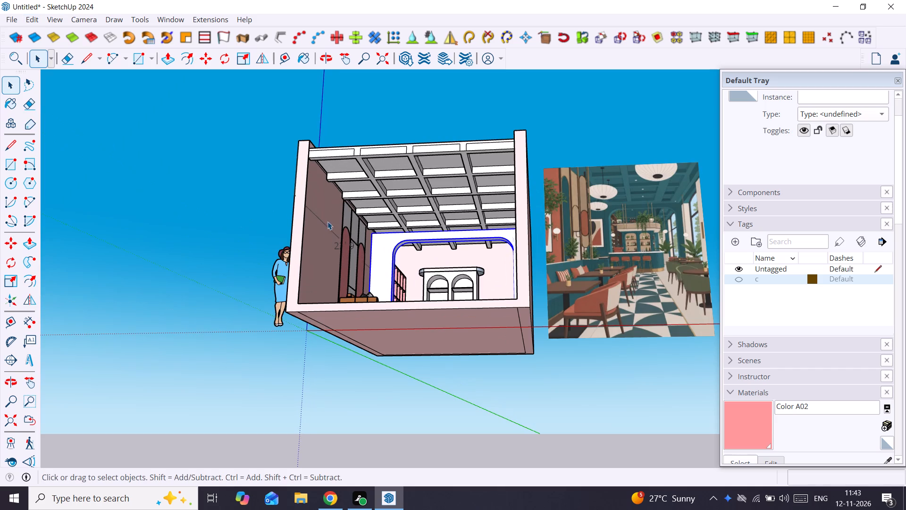
Delete the 22' 9" dimension from the outer face of the café's long side wall.
{"action": "left_click", "coordinate": [327, 231]}
{"action": "middle_click_drag", "start_coordinate": [327, 231], "coordinate": [658, 327]}
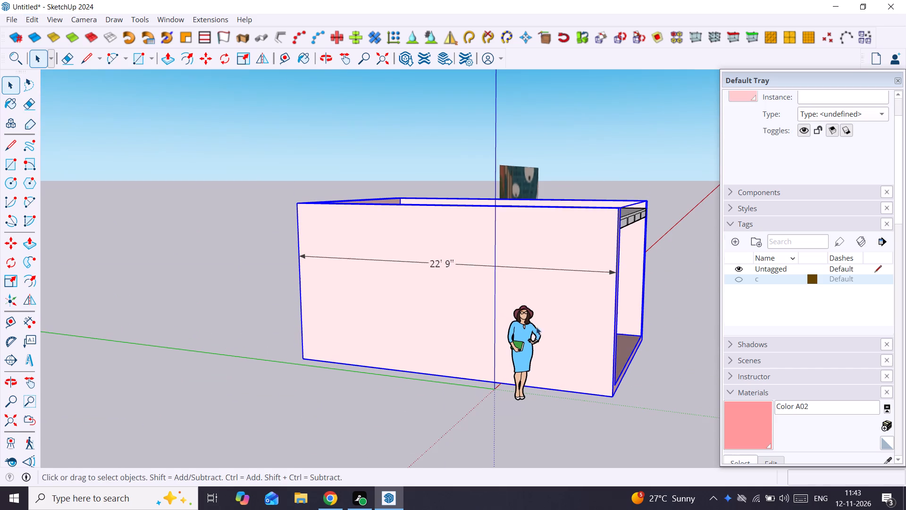
{"action": "left_click", "coordinate": [571, 271]}
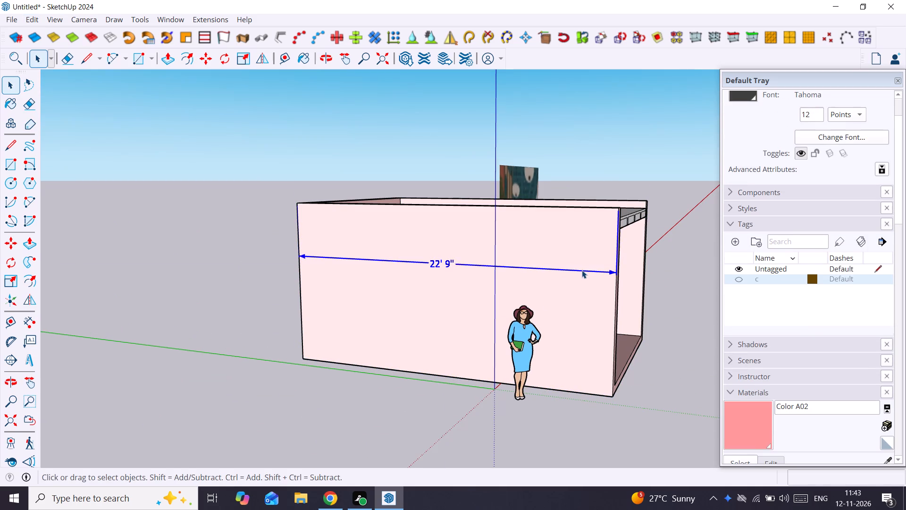
{"action": "key", "text": "Delete"}
Select the two arched panels and the rectangular panel between them on the side wall behind the sofa.
{"action": "scroll", "coordinate": [586, 272], "scroll_direction": "up", "scroll_amount": 1}
{"action": "middle_click_drag", "start_coordinate": [587, 272], "coordinate": [422, 257]}
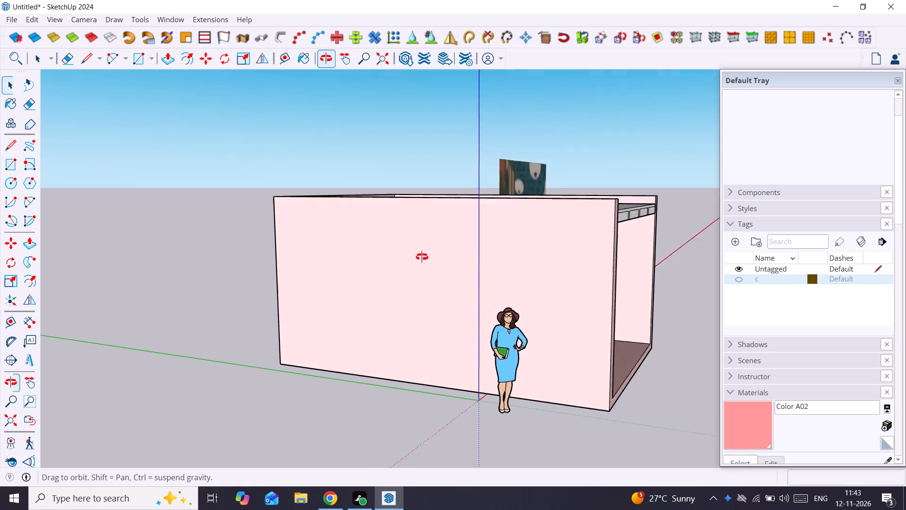
{"action": "middle_click_drag", "start_coordinate": [422, 257], "coordinate": [263, 242]}
{"action": "scroll", "coordinate": [263, 242], "scroll_direction": "down", "scroll_amount": 2}
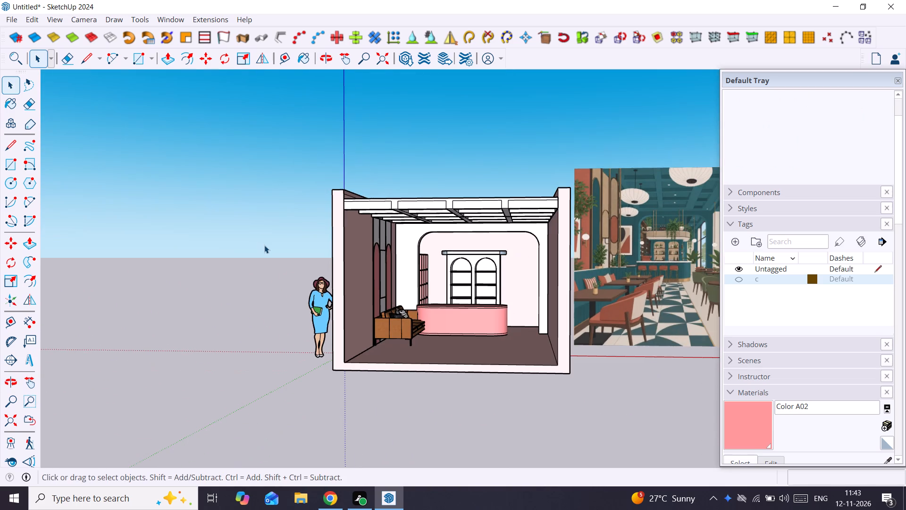
{"action": "scroll", "coordinate": [288, 259], "scroll_direction": "down", "scroll_amount": 5}
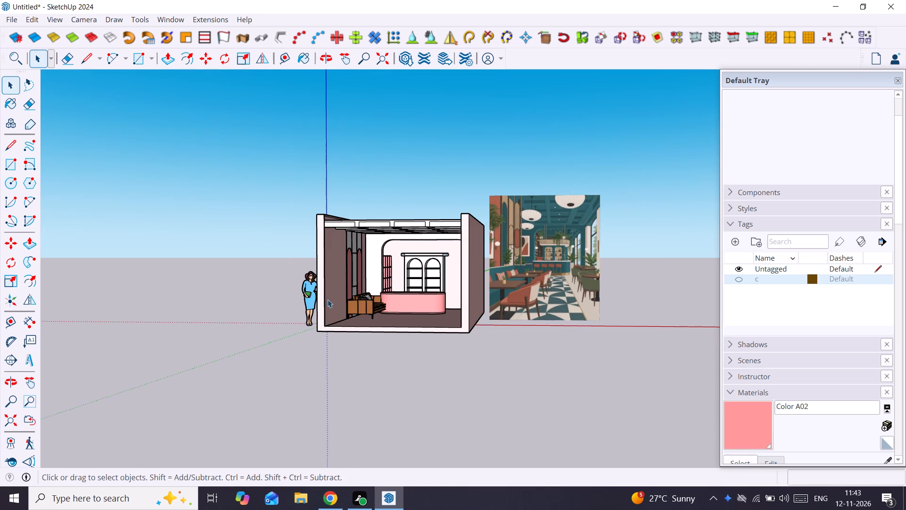
{"action": "scroll", "coordinate": [348, 308], "scroll_direction": "up", "scroll_amount": 4}
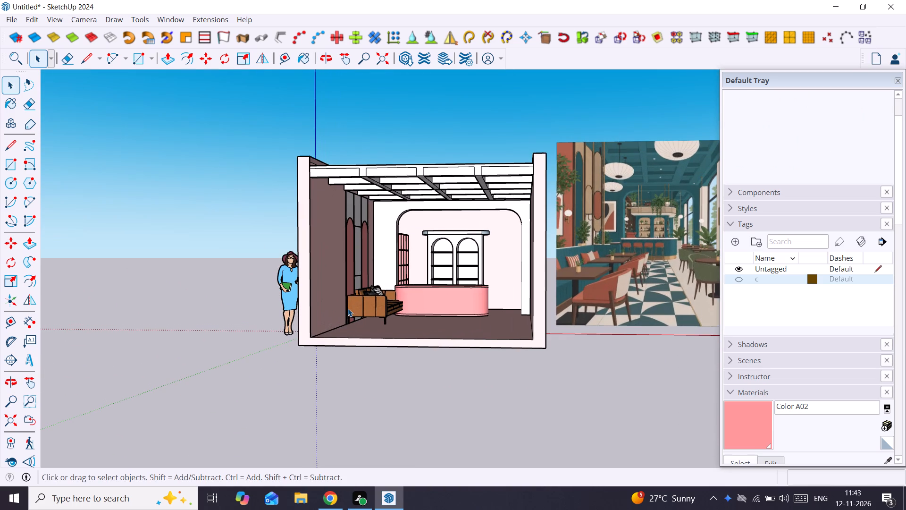
{"action": "middle_click_drag", "start_coordinate": [356, 324], "coordinate": [361, 421]}
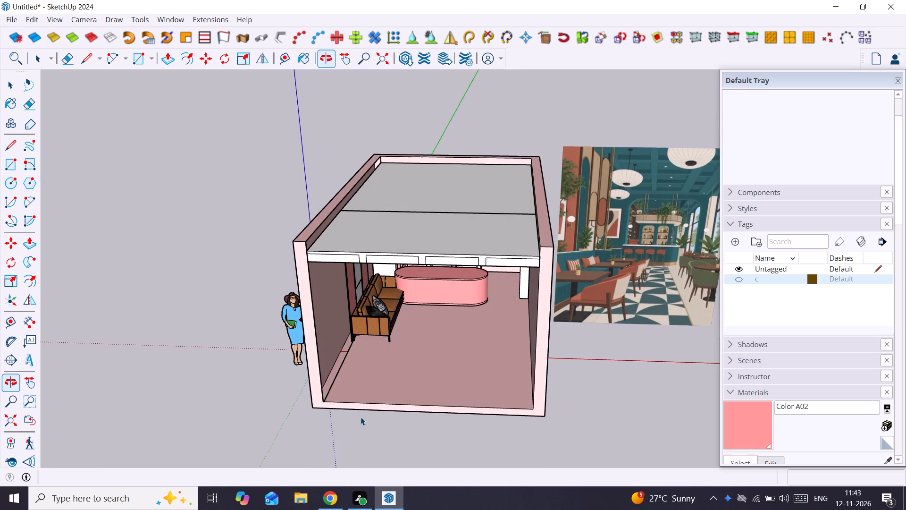
{"action": "scroll", "coordinate": [386, 315], "scroll_direction": "up", "scroll_amount": 4}
{"action": "middle_click_drag", "start_coordinate": [386, 315], "coordinate": [287, 304]}
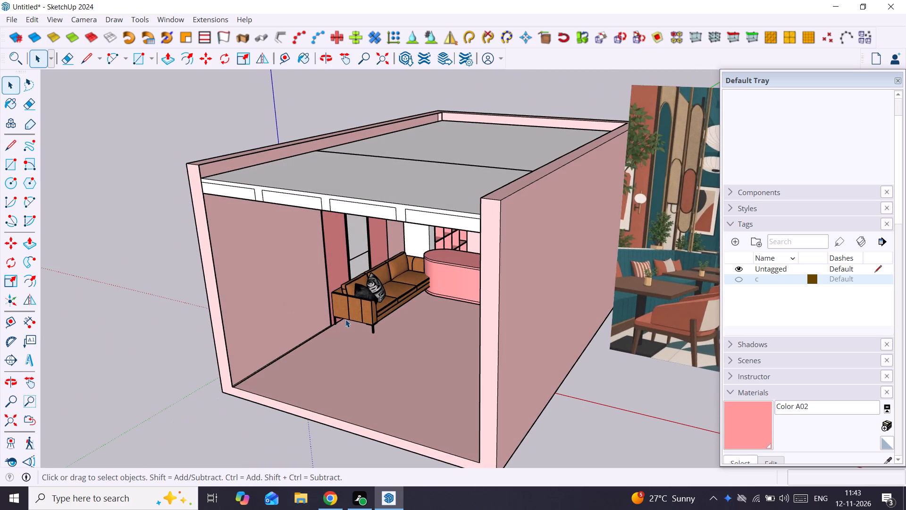
{"action": "left_click", "coordinate": [345, 319]}
{"action": "scroll", "coordinate": [345, 319], "scroll_direction": "down", "scroll_amount": 4}
{"action": "middle_click_drag", "start_coordinate": [347, 314], "coordinate": [382, 212]}
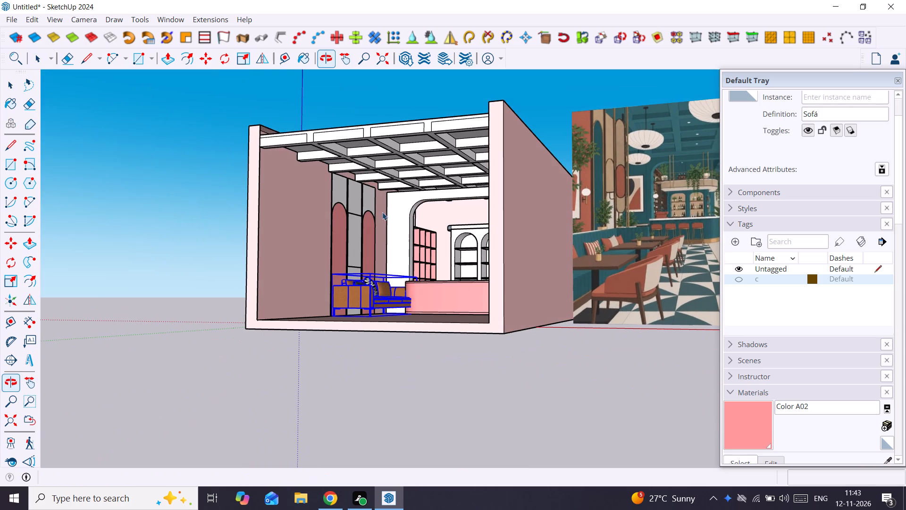
{"action": "left_click", "coordinate": [363, 226]}
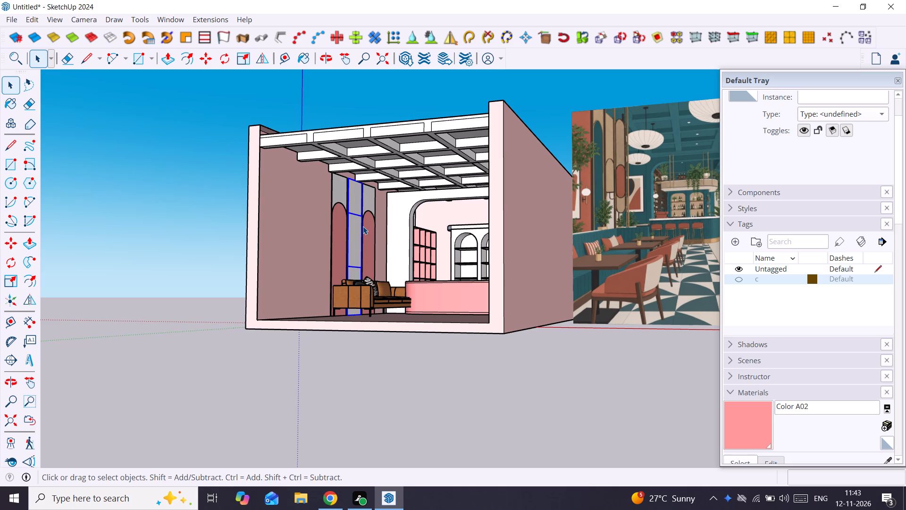
{"action": "left_click", "coordinate": [369, 222], "text": "ctrl"}
{"action": "left_click", "coordinate": [343, 216], "text": "ctrl"}
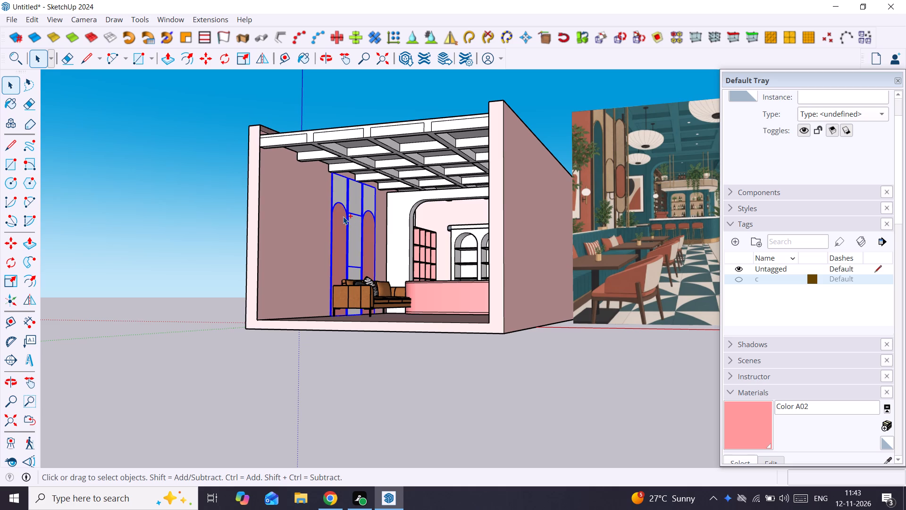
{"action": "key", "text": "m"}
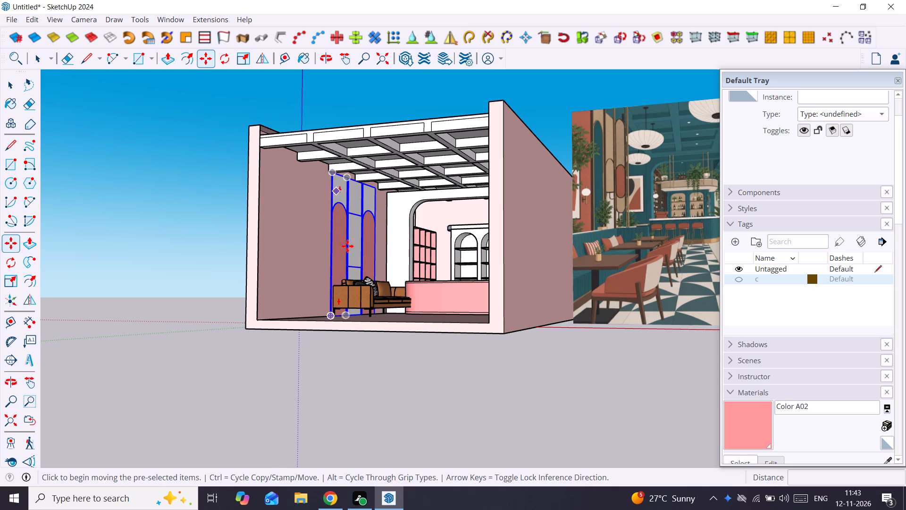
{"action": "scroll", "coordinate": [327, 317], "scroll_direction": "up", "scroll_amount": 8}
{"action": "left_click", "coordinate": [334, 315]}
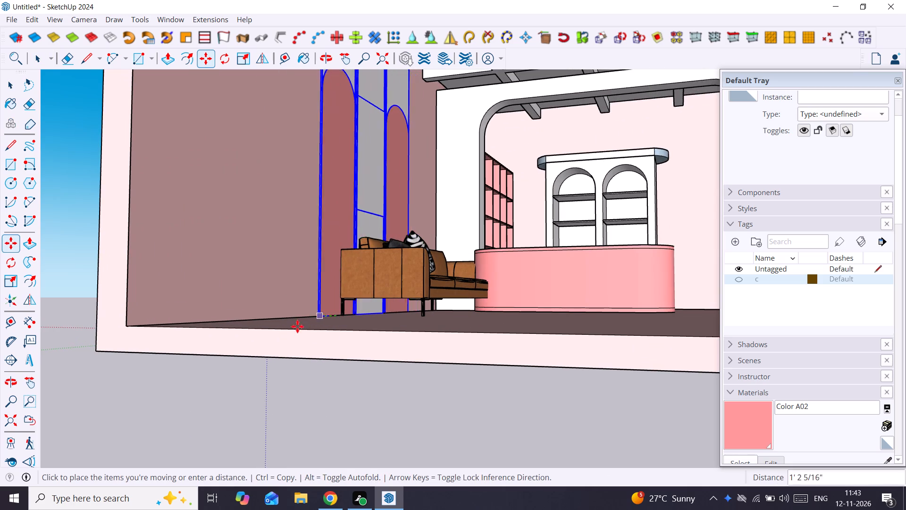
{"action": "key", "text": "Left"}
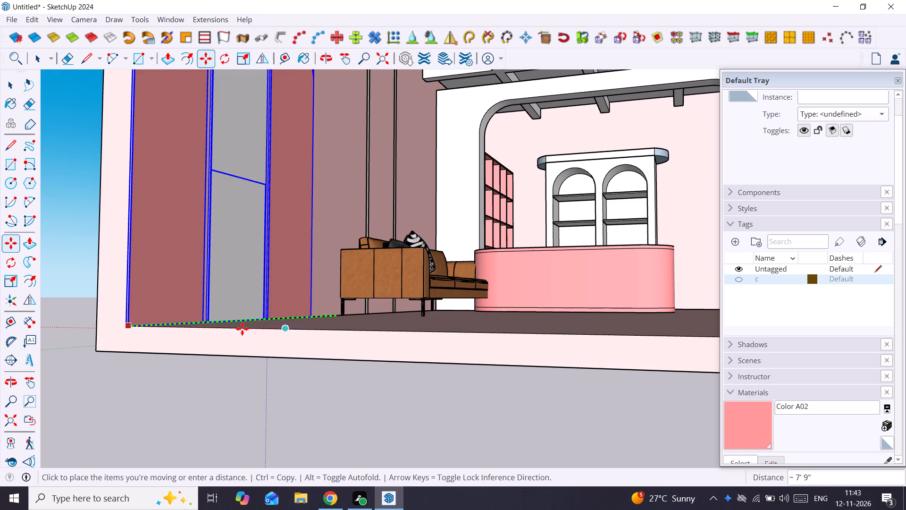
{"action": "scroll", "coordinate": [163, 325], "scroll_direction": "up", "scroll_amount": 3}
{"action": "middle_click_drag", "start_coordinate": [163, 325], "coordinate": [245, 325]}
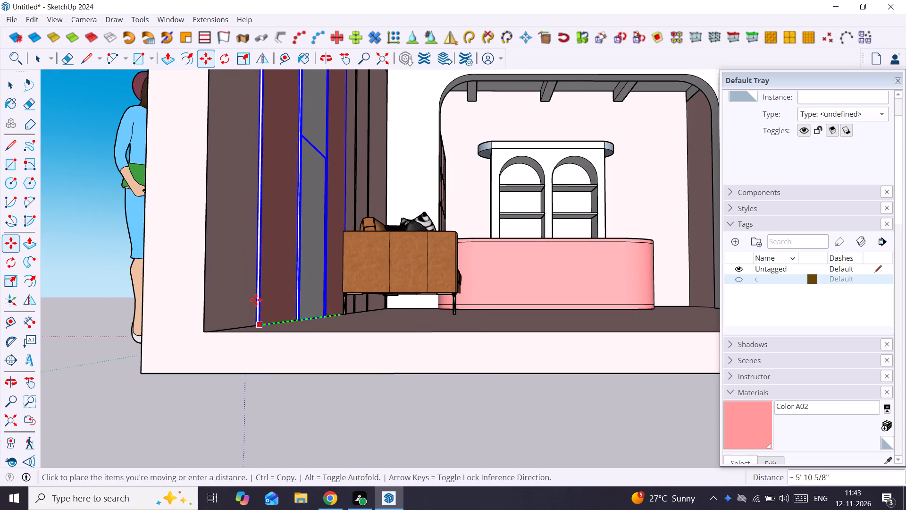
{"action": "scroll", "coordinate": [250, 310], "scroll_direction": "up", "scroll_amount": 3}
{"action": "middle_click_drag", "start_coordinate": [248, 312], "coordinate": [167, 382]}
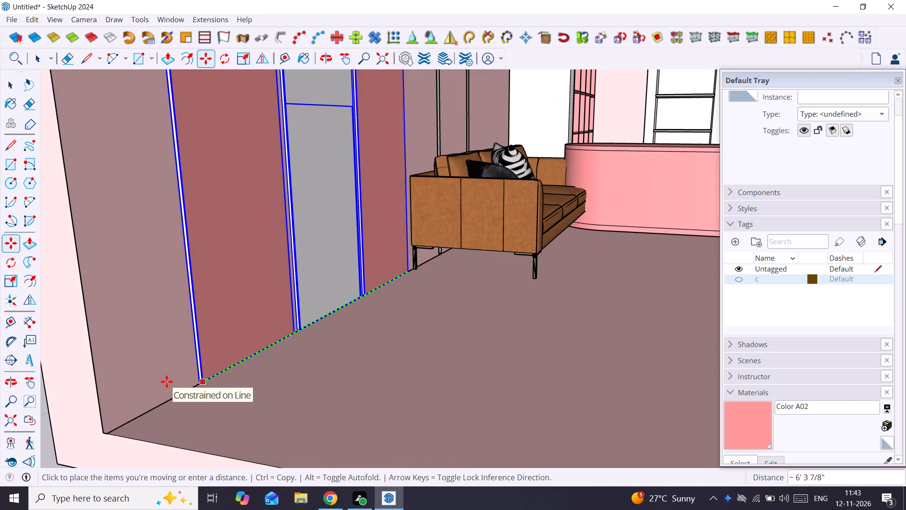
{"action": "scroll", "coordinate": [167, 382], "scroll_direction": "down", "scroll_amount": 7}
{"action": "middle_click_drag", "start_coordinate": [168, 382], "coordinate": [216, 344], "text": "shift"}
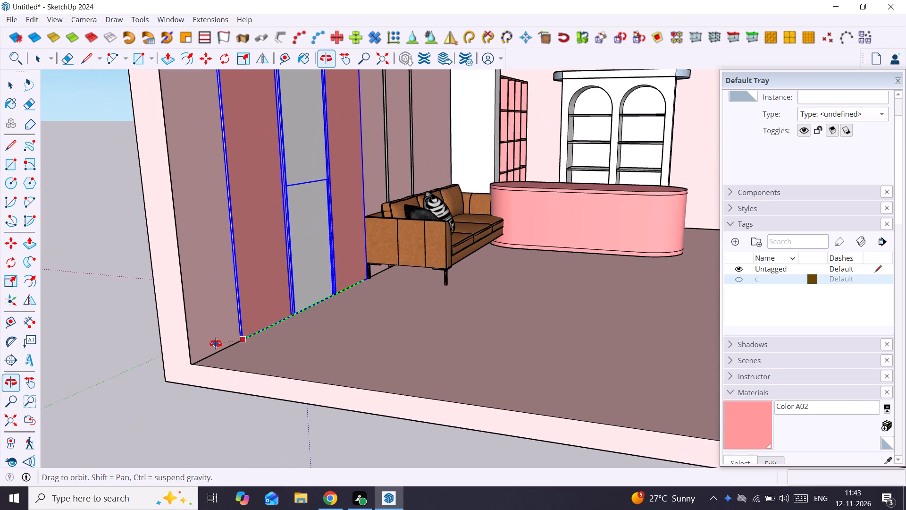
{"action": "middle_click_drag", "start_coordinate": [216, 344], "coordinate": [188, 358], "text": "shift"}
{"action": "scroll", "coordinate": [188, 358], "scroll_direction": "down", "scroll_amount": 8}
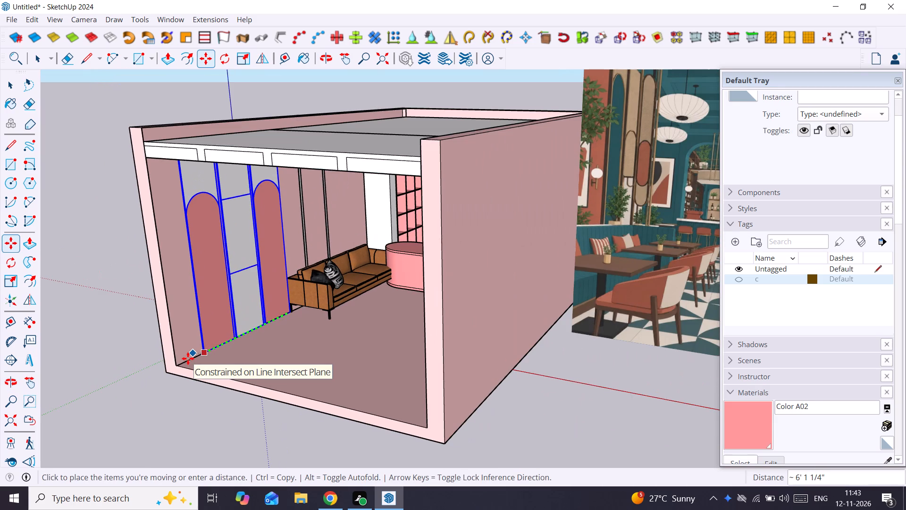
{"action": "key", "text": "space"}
Add the thin trim strip between the larger arched panel and the middle panel to the selection.
{"action": "scroll", "coordinate": [282, 215], "scroll_direction": "up", "scroll_amount": 6}
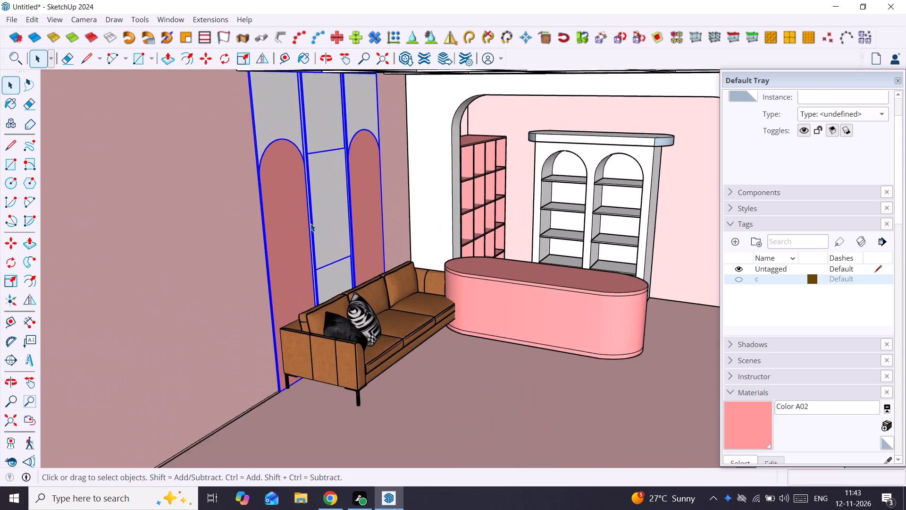
{"action": "scroll", "coordinate": [310, 223], "scroll_direction": "up", "scroll_amount": 5}
{"action": "left_click", "coordinate": [311, 225], "text": "ctrl"}
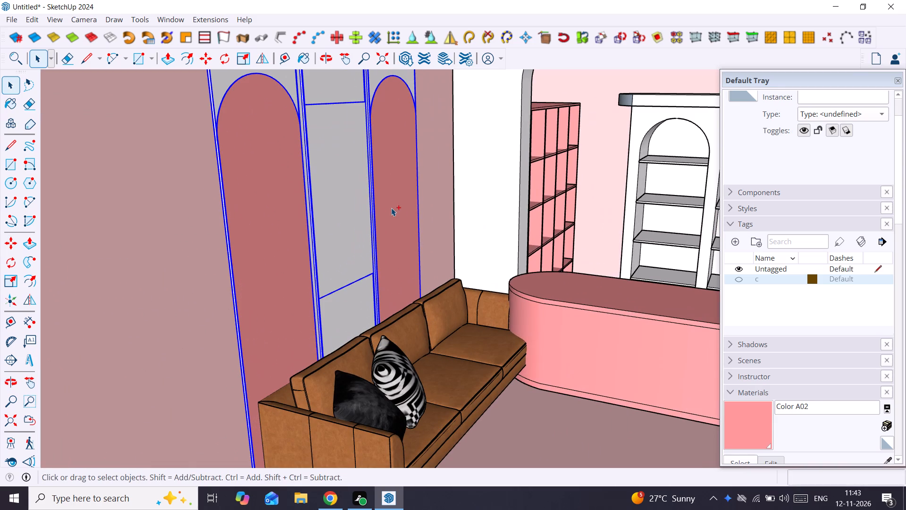
{"action": "left_click", "coordinate": [375, 206], "text": "ctrl"}
{"action": "scroll", "coordinate": [353, 239], "scroll_direction": "down", "scroll_amount": 3}
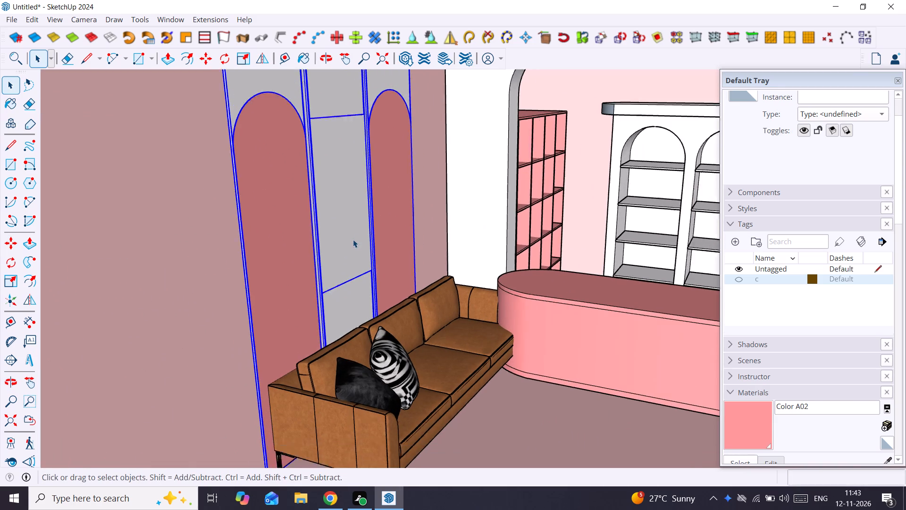
{"action": "scroll", "coordinate": [353, 239], "scroll_direction": "down", "scroll_amount": 6}
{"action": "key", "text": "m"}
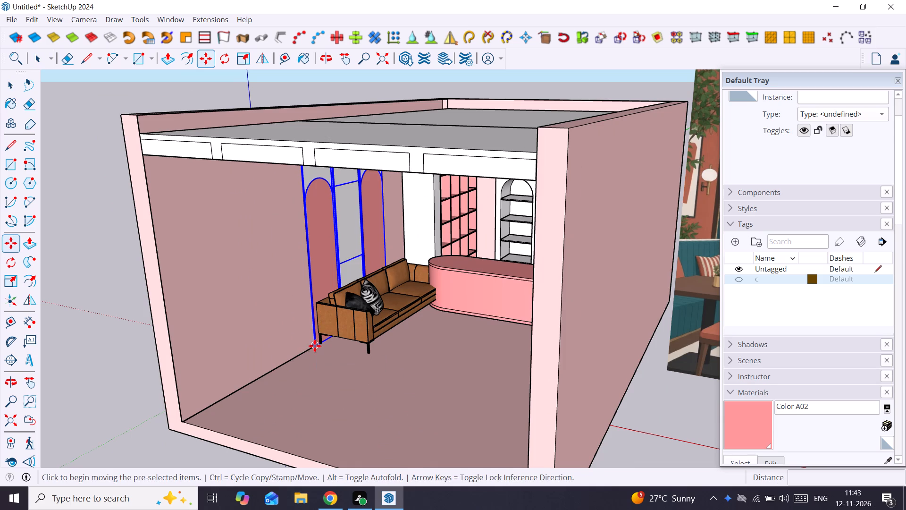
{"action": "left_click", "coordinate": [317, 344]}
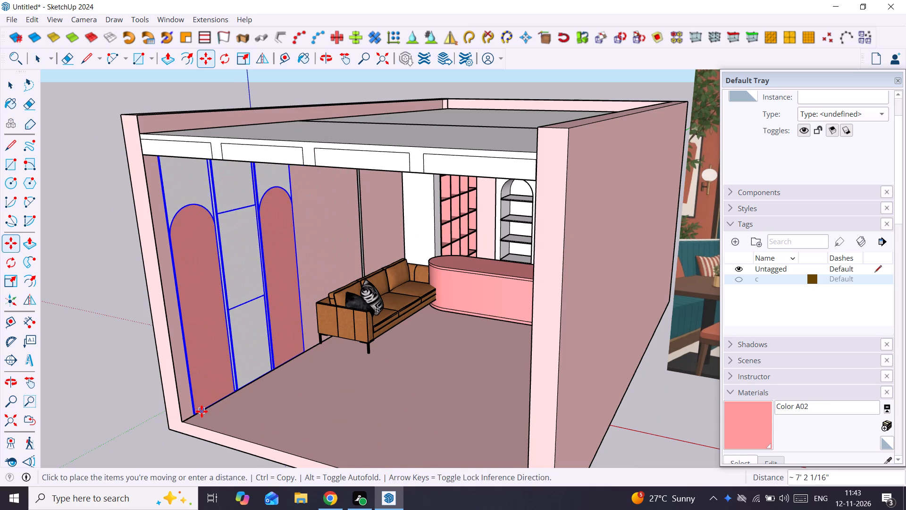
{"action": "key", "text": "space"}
Add the remaining trim strip to the selected wall panels and move the set along the green axis toward the room's open front.
{"action": "scroll", "coordinate": [357, 215], "scroll_direction": "up", "scroll_amount": 14}
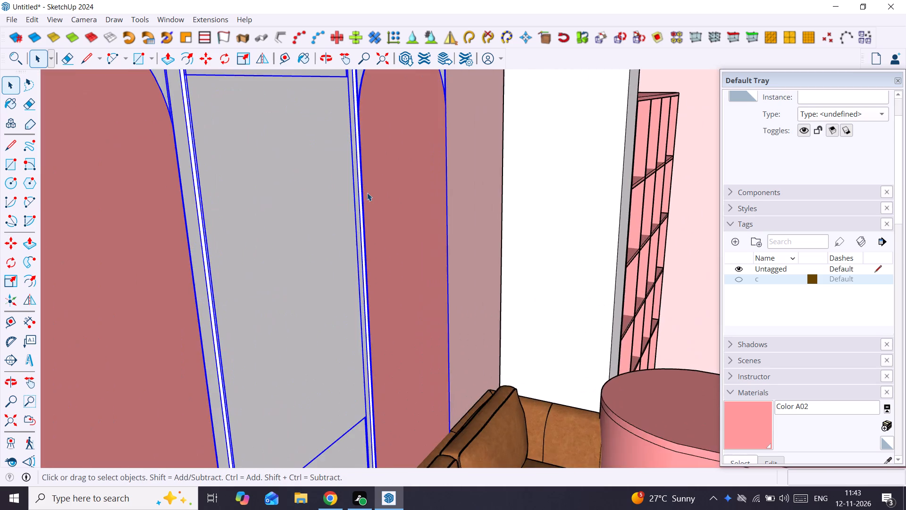
{"action": "scroll", "coordinate": [367, 193], "scroll_direction": "up", "scroll_amount": 8}
{"action": "middle_click_drag", "start_coordinate": [361, 188], "coordinate": [218, 193]}
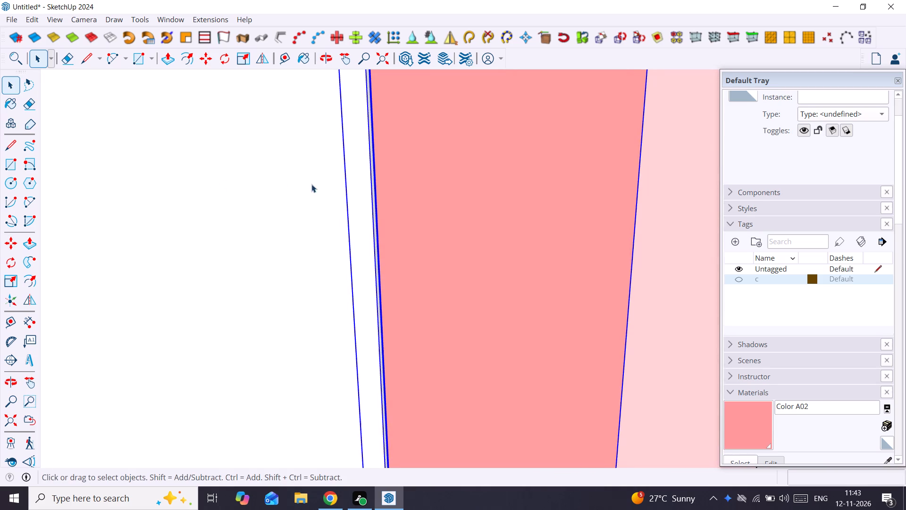
{"action": "left_click", "coordinate": [352, 167], "text": "ctrl"}
{"action": "left_click", "coordinate": [356, 167], "text": "ctrl"}
{"action": "scroll", "coordinate": [356, 170], "scroll_direction": "down", "scroll_amount": 4, "text": "ctrl"}
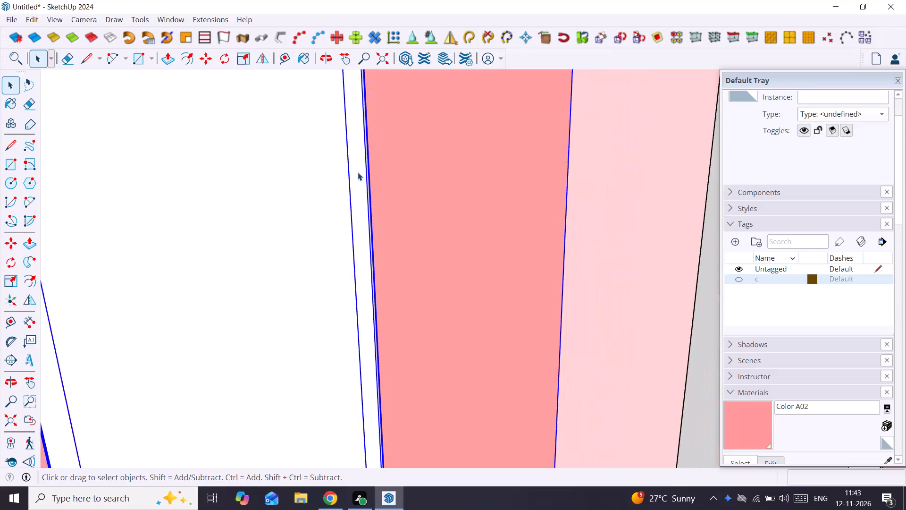
{"action": "scroll", "coordinate": [358, 172], "scroll_direction": "down", "scroll_amount": 5, "text": "ctrl"}
{"action": "middle_click_drag", "start_coordinate": [359, 174], "coordinate": [410, 162]}
{"action": "key", "text": "m"}
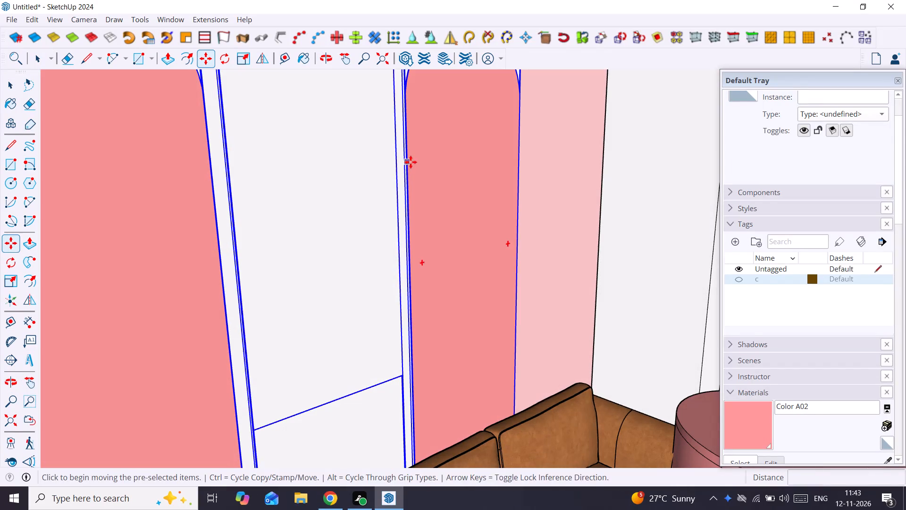
{"action": "left_click", "coordinate": [411, 162]}
{"action": "scroll", "coordinate": [373, 204], "scroll_direction": "down", "scroll_amount": 17}
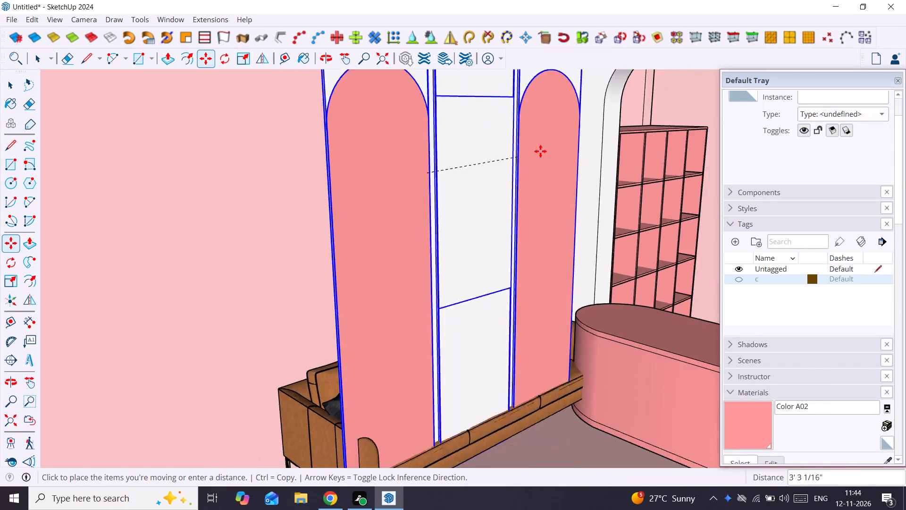
{"action": "scroll", "coordinate": [540, 151], "scroll_direction": "down", "scroll_amount": 4}
{"action": "middle_click_drag", "start_coordinate": [487, 205], "coordinate": [634, 167]}
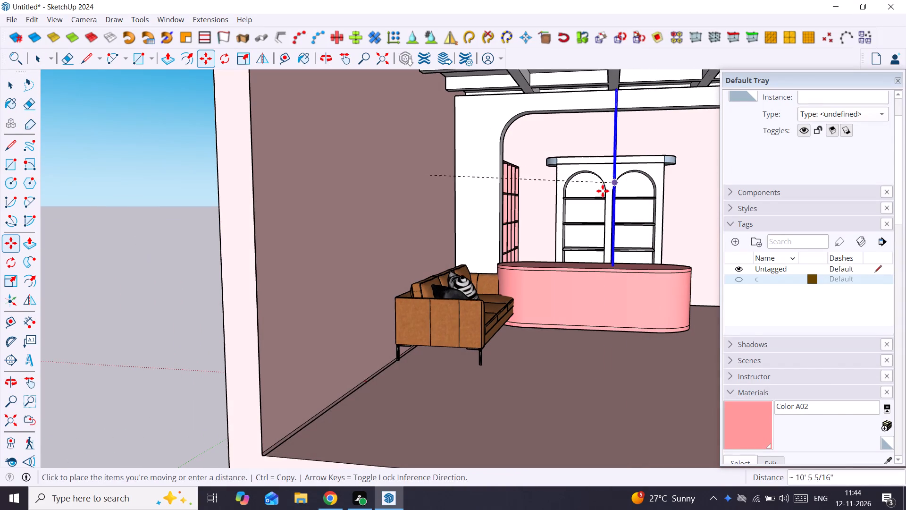
{"action": "key", "text": "Left"}
{"action": "middle_click_drag", "start_coordinate": [358, 297], "coordinate": [357, 298]}
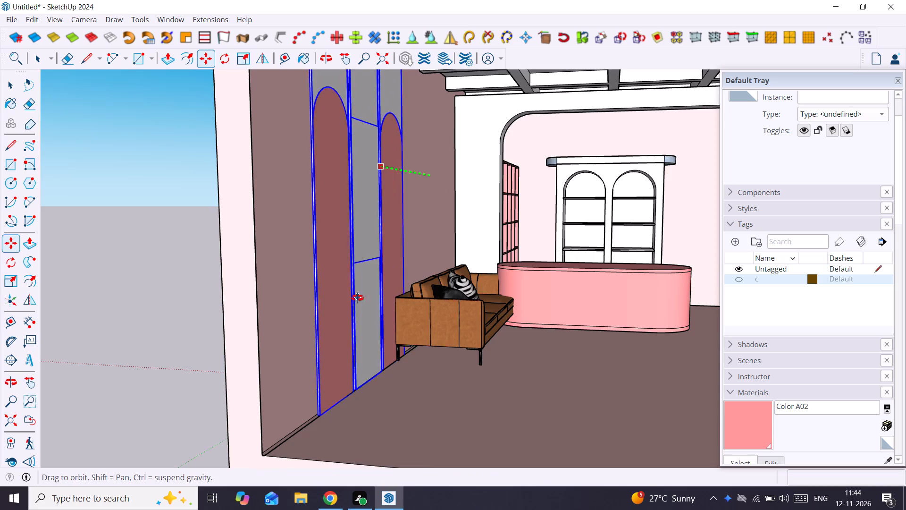
{"action": "middle_click_drag", "start_coordinate": [357, 298], "coordinate": [318, 313]}
{"action": "scroll", "coordinate": [318, 313], "scroll_direction": "down", "scroll_amount": 9}
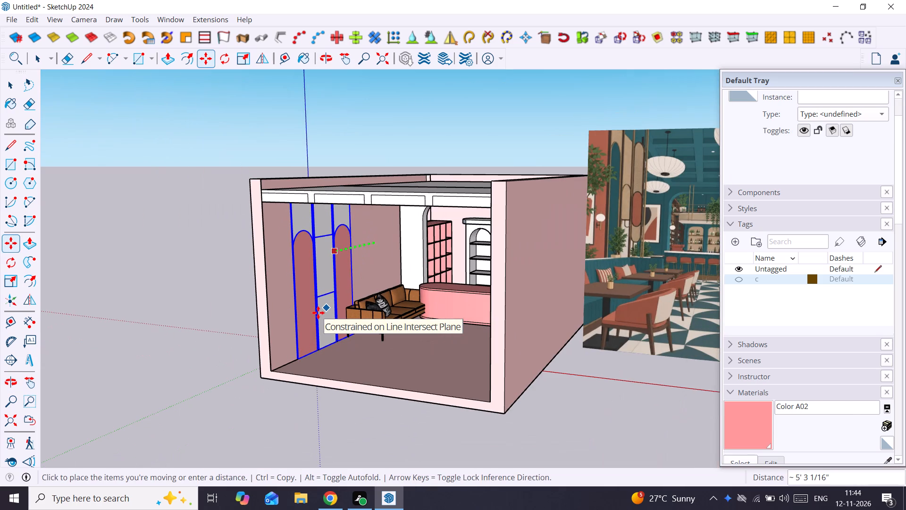
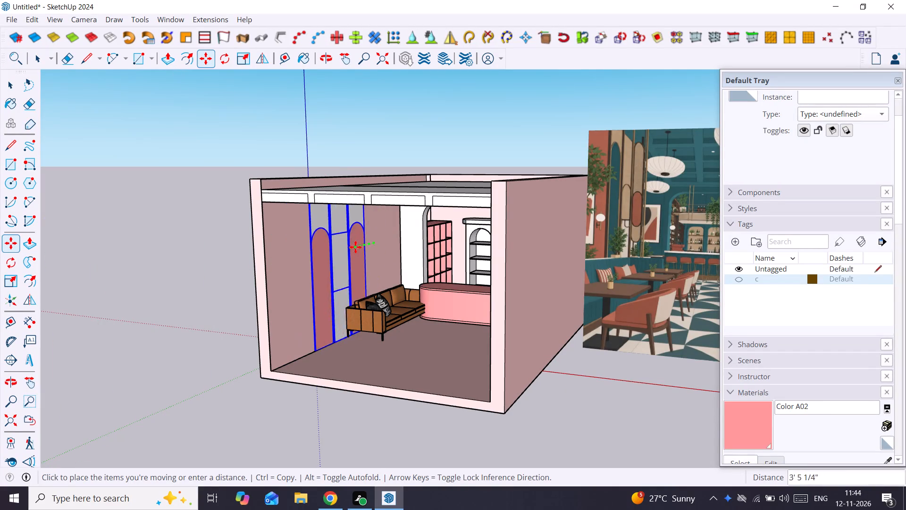
Move the selected arched wall panels about 4' 5" along the side wall toward the counter.
{"action": "scroll", "coordinate": [354, 255], "scroll_direction": "up", "scroll_amount": 8}
{"action": "middle_click_drag", "start_coordinate": [354, 255], "coordinate": [325, 254]}
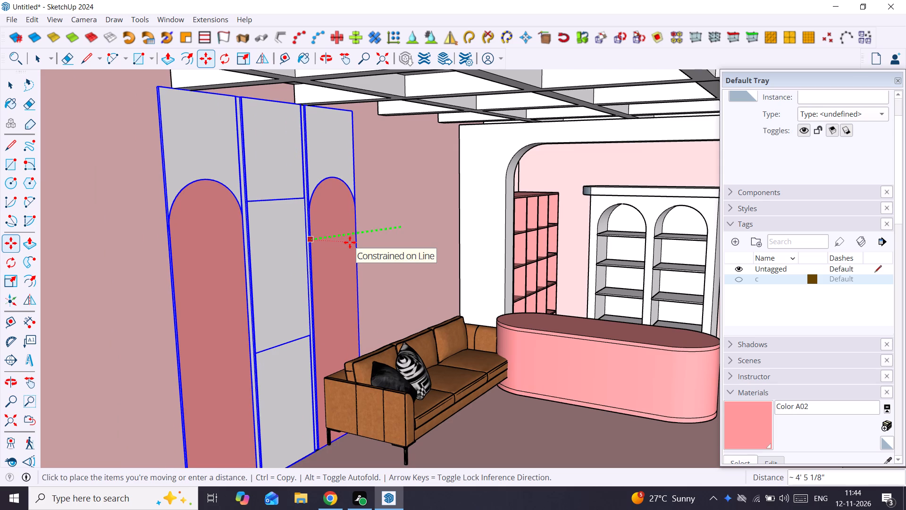
{"action": "left_click", "coordinate": [350, 242]}
{"action": "middle_click_drag", "start_coordinate": [235, 230], "coordinate": [373, 231]}
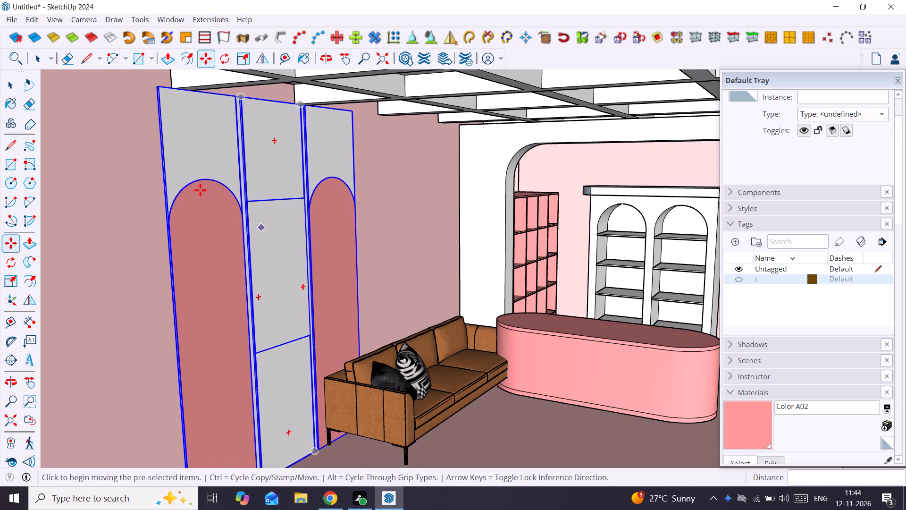
{"action": "middle_click_drag", "start_coordinate": [200, 190], "coordinate": [318, 193]}
{"action": "key", "text": "space"}
Place a floor guide line 3' in front of the pink counter's bottom edge with the Tape Measure tool.
{"action": "scroll", "coordinate": [320, 191], "scroll_direction": "down", "scroll_amount": 8}
{"action": "scroll", "coordinate": [445, 321], "scroll_direction": "up", "scroll_amount": 2}
{"action": "middle_click_drag", "start_coordinate": [441, 324], "coordinate": [430, 357]}
{"action": "scroll", "coordinate": [452, 347], "scroll_direction": "up", "scroll_amount": 4}
{"action": "scroll", "coordinate": [483, 312], "scroll_direction": "up", "scroll_amount": 3}
{"action": "key", "text": "t"}
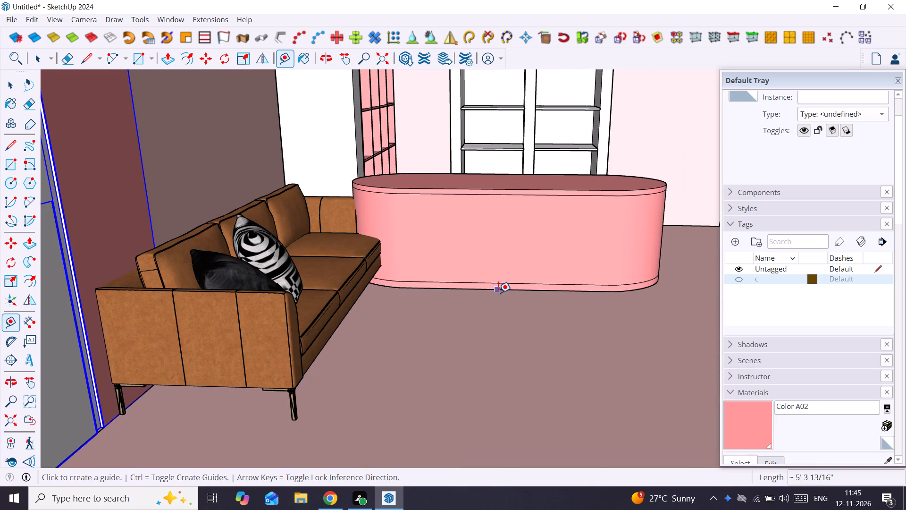
{"action": "left_click", "coordinate": [498, 293]}
{"action": "scroll", "coordinate": [494, 352], "scroll_direction": "down", "scroll_amount": 14}
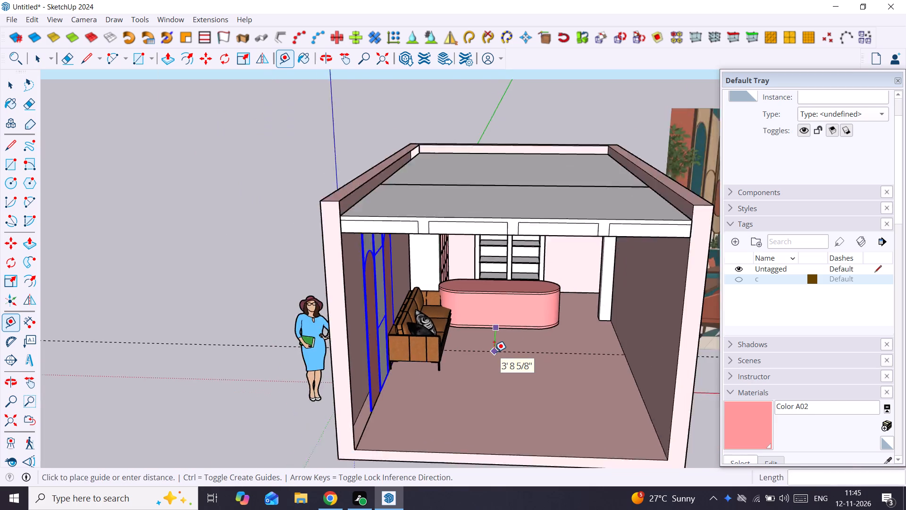
{"action": "type", "text": "3'"}
{"action": "key", "text": "Return"}
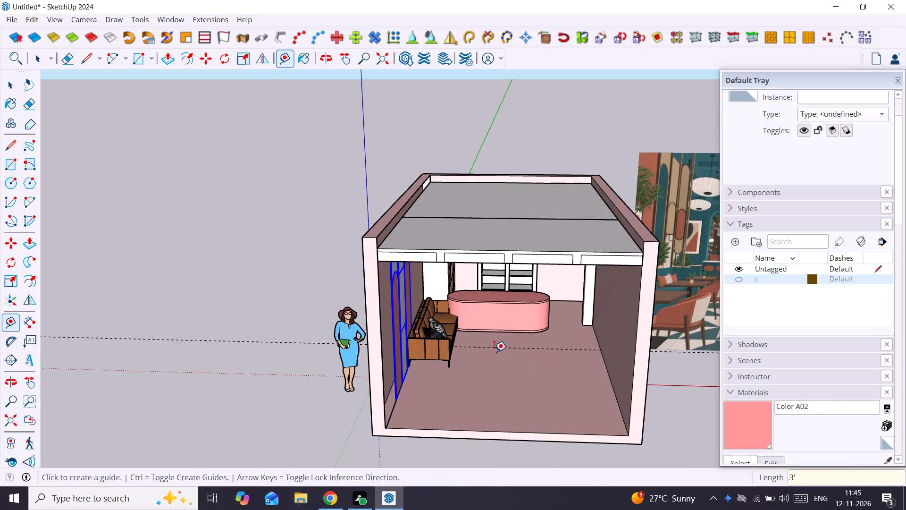
{"action": "key", "text": "space"}
Move the sofa along the panelled wall toward the room's open front, aligning its counter-side end with the floor guide.
{"action": "scroll", "coordinate": [430, 329], "scroll_direction": "down", "scroll_amount": 5}
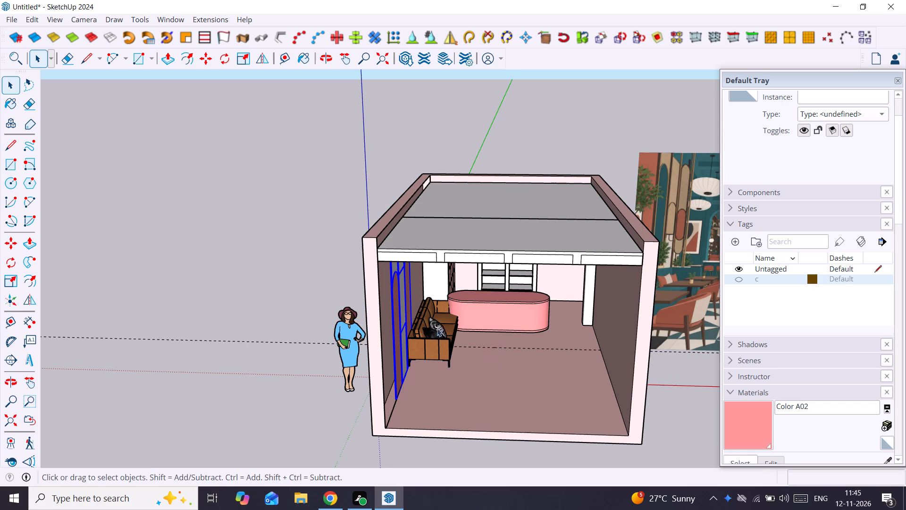
{"action": "middle_click_drag", "start_coordinate": [441, 329], "coordinate": [276, 310]}
{"action": "left_click", "coordinate": [416, 328]}
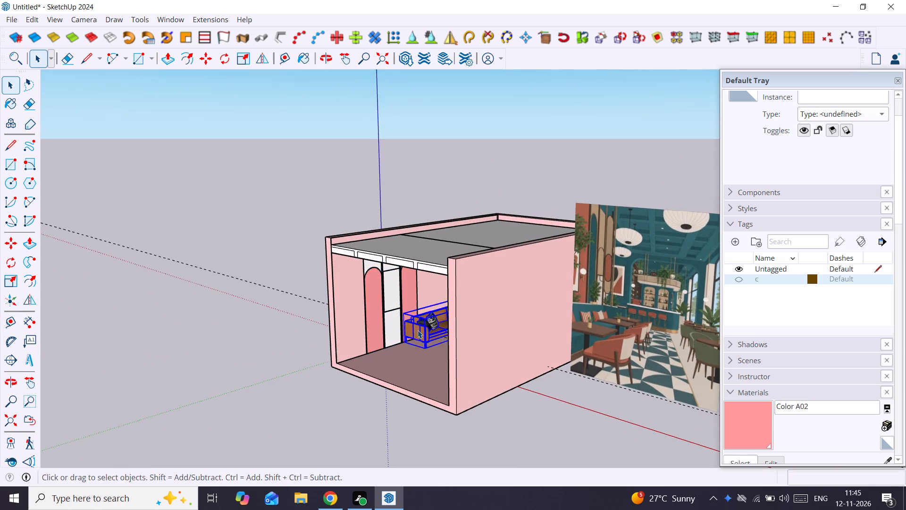
{"action": "scroll", "coordinate": [419, 330], "scroll_direction": "up", "scroll_amount": 3}
{"action": "middle_click_drag", "start_coordinate": [457, 331], "coordinate": [540, 331]}
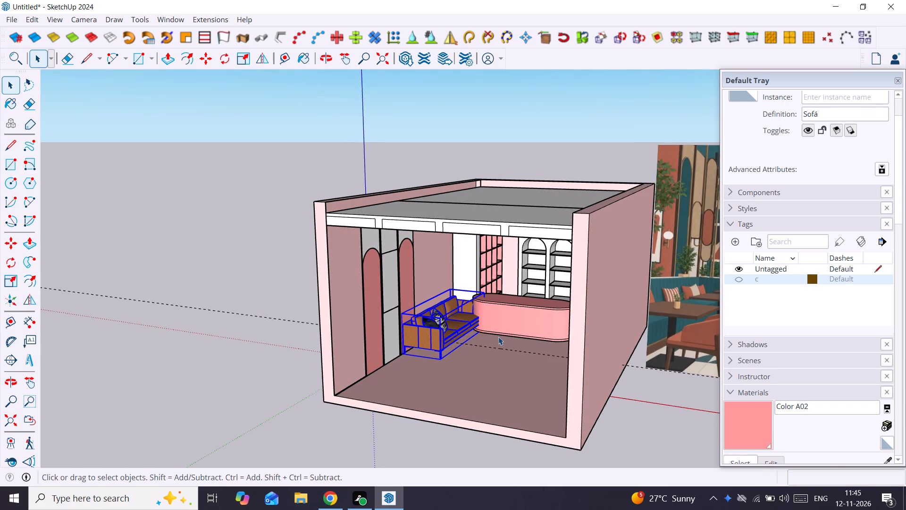
{"action": "key", "text": "m"}
{"action": "left_click", "coordinate": [439, 359]}
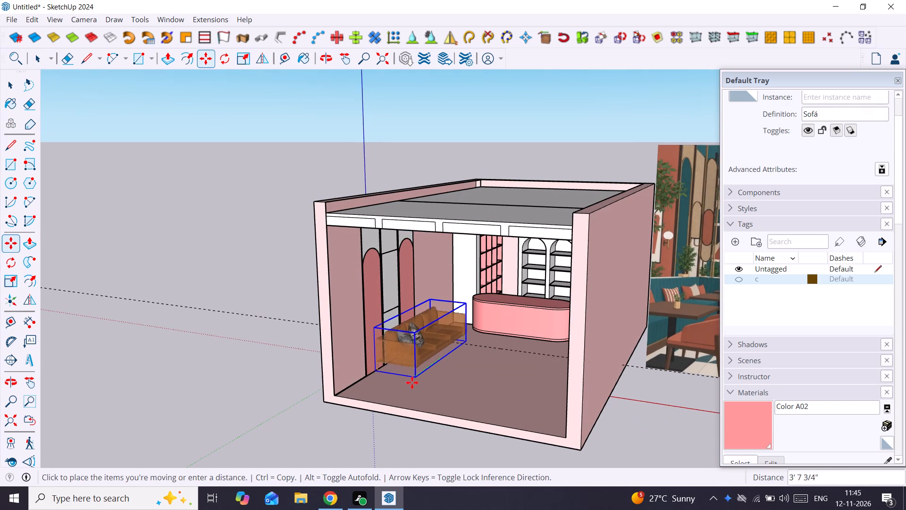
{"action": "left_click", "coordinate": [409, 384]}
{"action": "scroll", "coordinate": [460, 345], "scroll_direction": "up", "scroll_amount": 16}
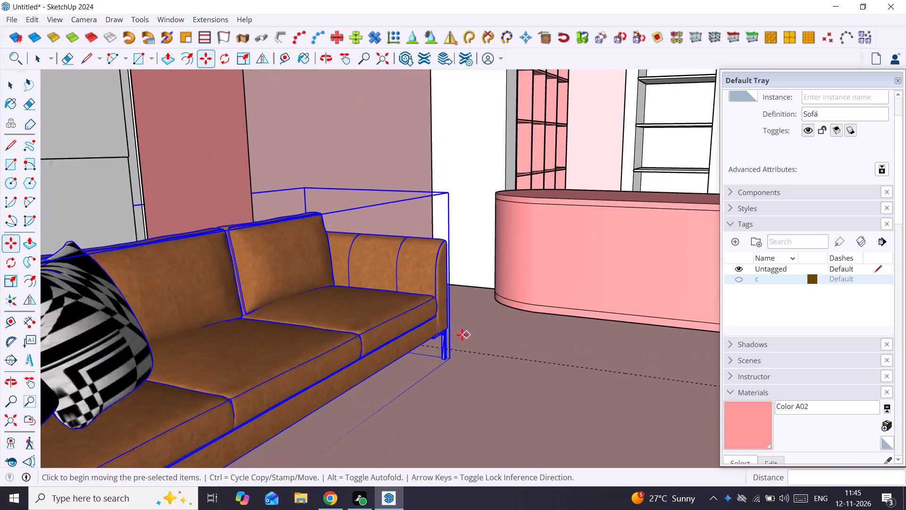
{"action": "scroll", "coordinate": [462, 335], "scroll_direction": "up", "scroll_amount": 4}
{"action": "middle_click_drag", "start_coordinate": [444, 337], "coordinate": [310, 348]}
{"action": "left_click", "coordinate": [382, 355]}
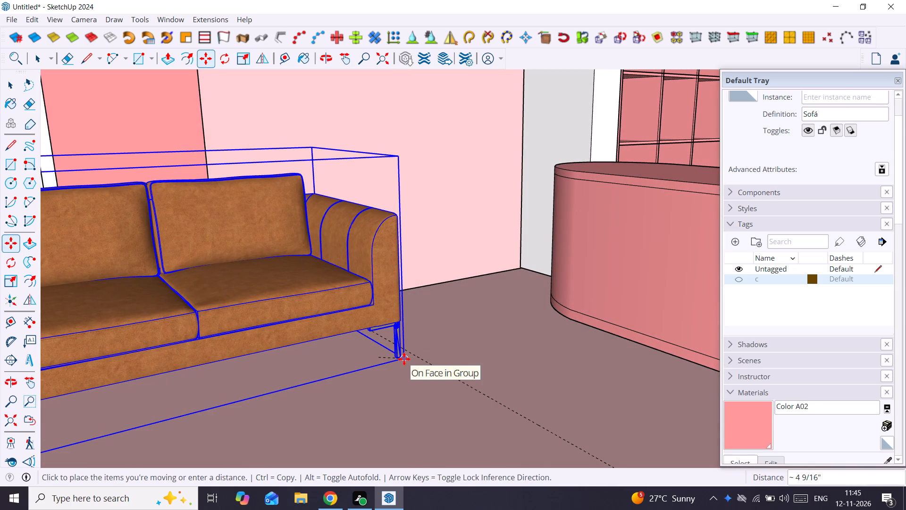
{"action": "key", "text": "Left"}
{"action": "left_click", "coordinate": [414, 354]}
{"action": "key", "text": "space"}
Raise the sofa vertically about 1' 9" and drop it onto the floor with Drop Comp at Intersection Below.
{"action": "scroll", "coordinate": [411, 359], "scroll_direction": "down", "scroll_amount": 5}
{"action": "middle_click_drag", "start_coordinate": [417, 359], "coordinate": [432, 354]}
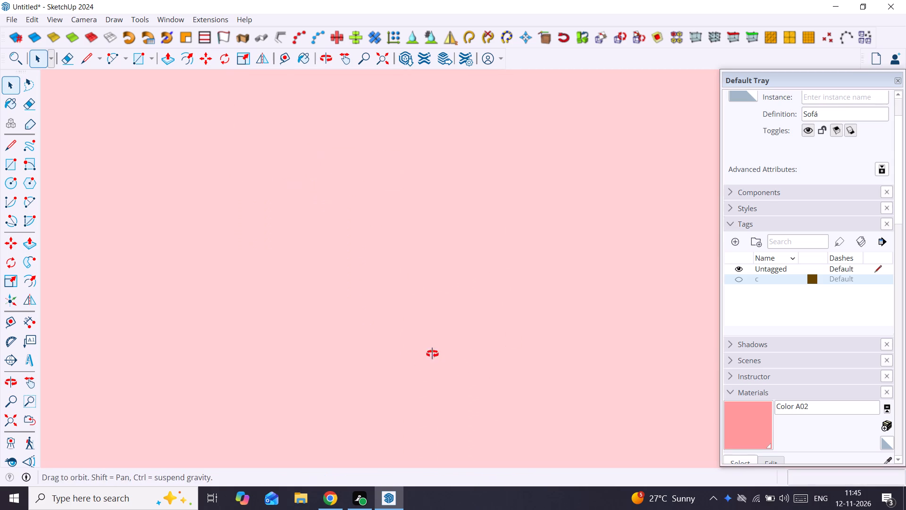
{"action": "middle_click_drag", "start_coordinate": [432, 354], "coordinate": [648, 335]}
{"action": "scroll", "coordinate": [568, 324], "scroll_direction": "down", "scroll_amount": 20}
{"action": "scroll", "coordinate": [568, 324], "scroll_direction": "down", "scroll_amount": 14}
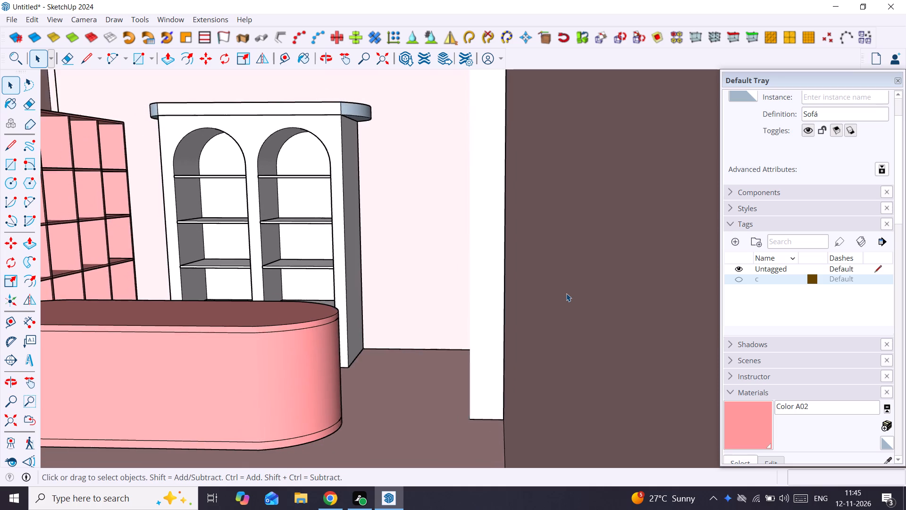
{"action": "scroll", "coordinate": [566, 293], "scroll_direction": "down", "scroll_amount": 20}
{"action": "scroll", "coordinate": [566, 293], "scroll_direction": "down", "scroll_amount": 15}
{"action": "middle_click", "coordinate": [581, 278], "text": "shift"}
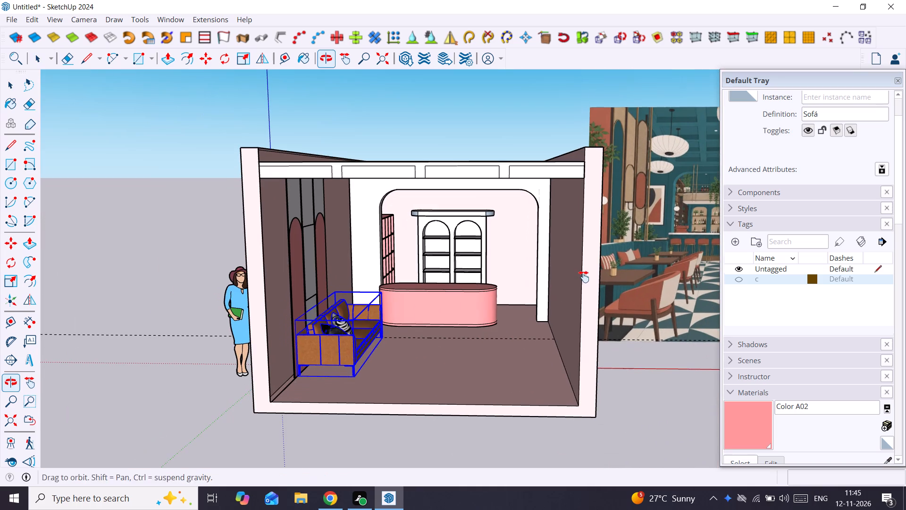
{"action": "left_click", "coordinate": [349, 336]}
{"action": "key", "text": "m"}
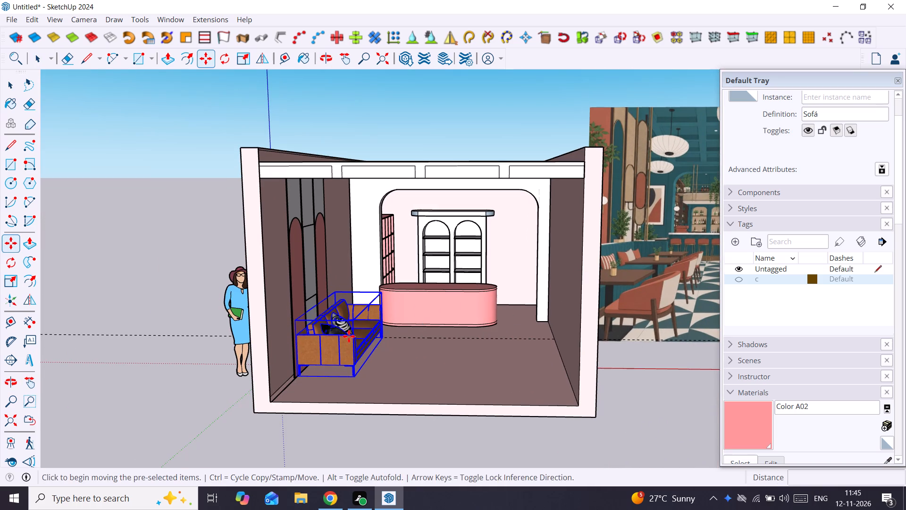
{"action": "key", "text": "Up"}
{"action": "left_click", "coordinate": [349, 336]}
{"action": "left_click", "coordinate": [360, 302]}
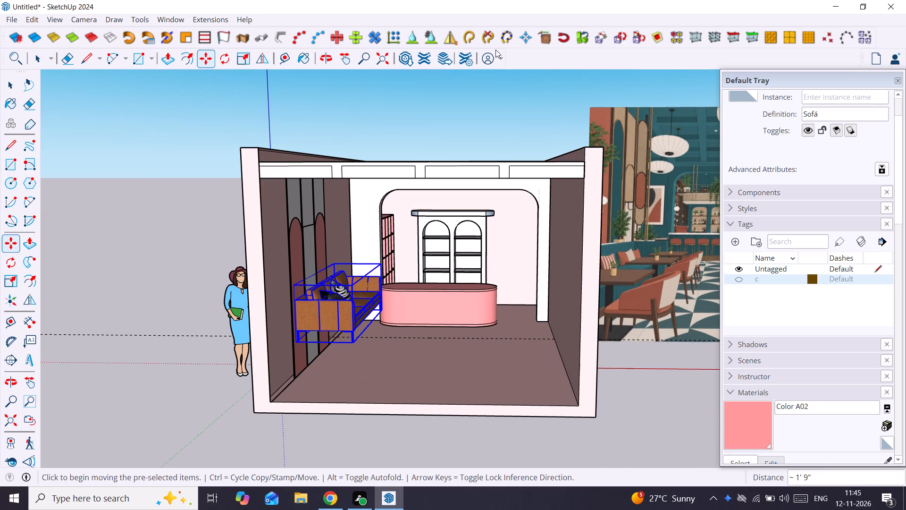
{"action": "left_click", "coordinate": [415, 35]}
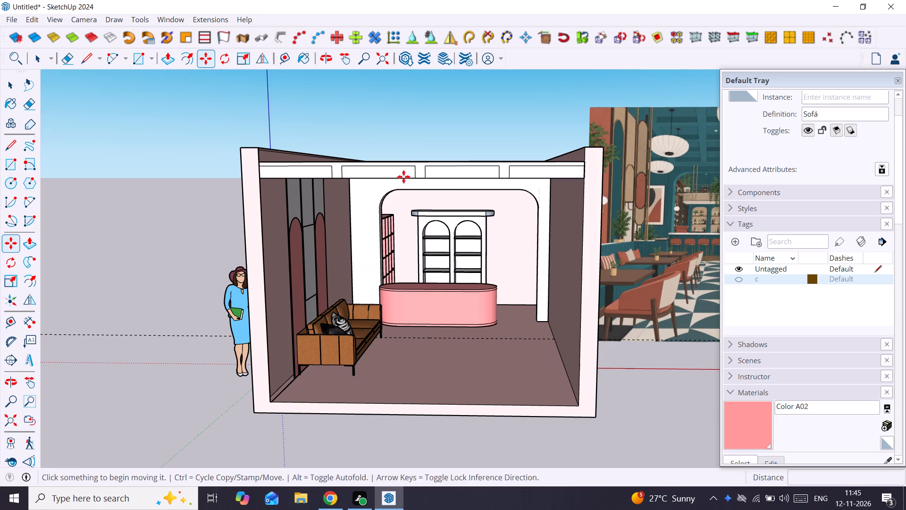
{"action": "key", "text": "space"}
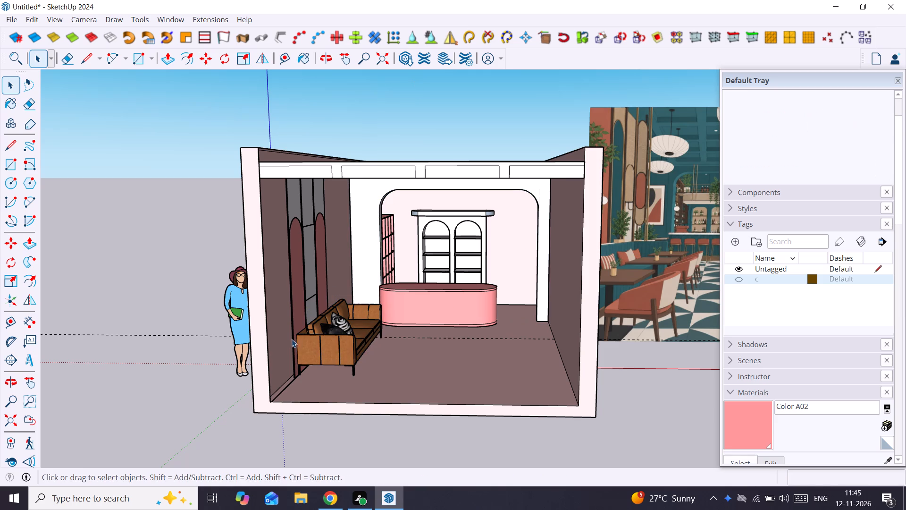
Lift the sofa vertically above the floor again and drop it onto the surface below with Drop Comp at Intersection Below.
{"action": "scroll", "coordinate": [311, 332], "scroll_direction": "up", "scroll_amount": 3}
{"action": "left_click", "coordinate": [337, 349]}
{"action": "key", "text": "m"}
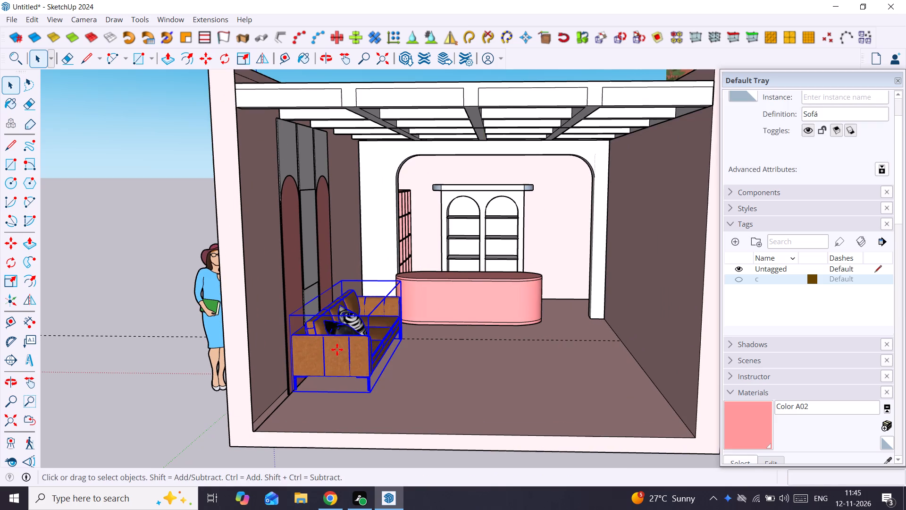
{"action": "left_click", "coordinate": [337, 350]}
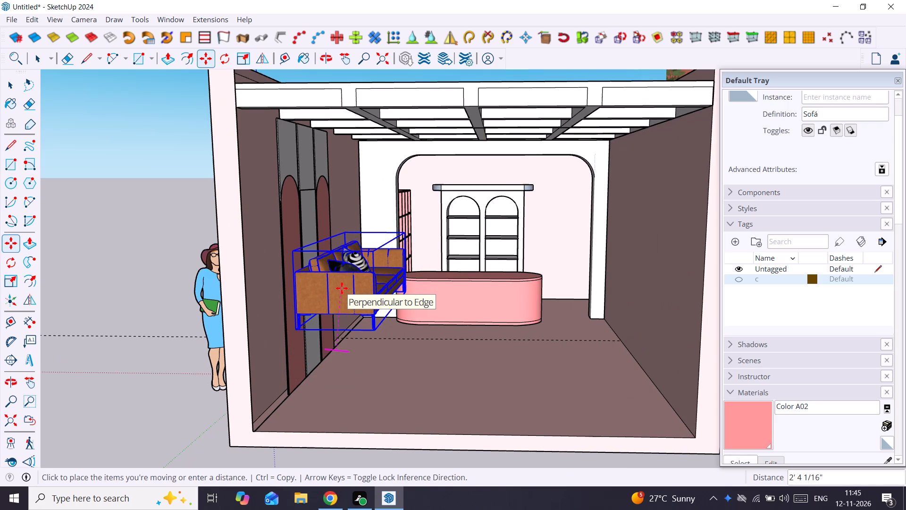
{"action": "key", "text": "Up"}
{"action": "left_click", "coordinate": [342, 288]}
{"action": "key", "text": "space"}
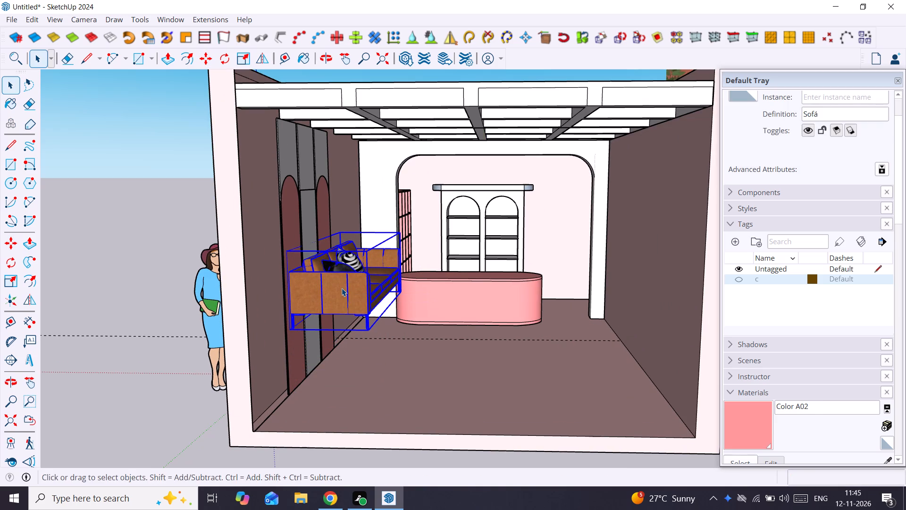
{"action": "left_click", "coordinate": [406, 33]}
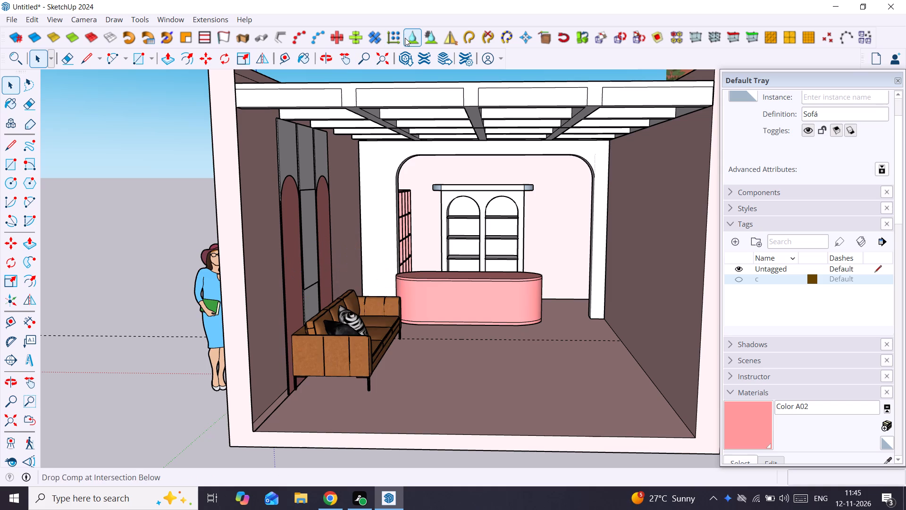
{"action": "key", "text": "space"}
Stretch the sofa lengthwise toward the room's open front by a scale factor of about 1.44.
{"action": "scroll", "coordinate": [373, 120], "scroll_direction": "down", "scroll_amount": 8}
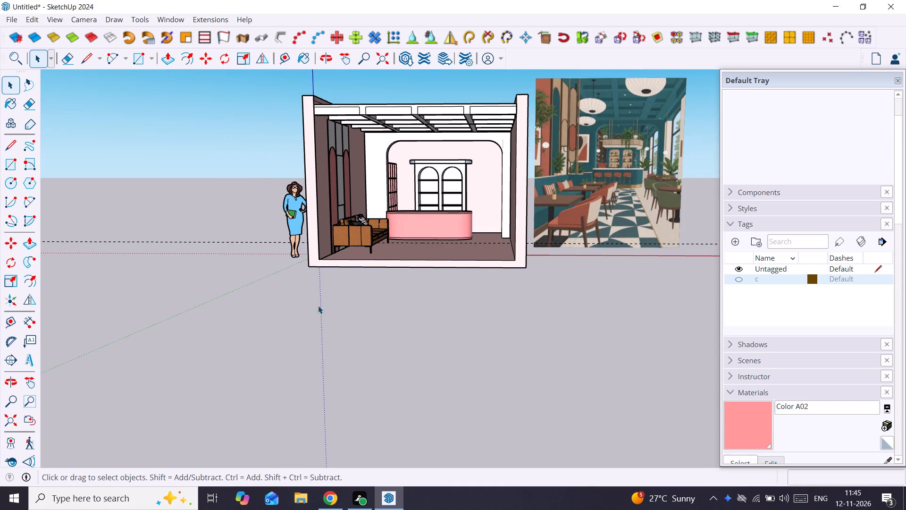
{"action": "scroll", "coordinate": [379, 218], "scroll_direction": "up", "scroll_amount": 4}
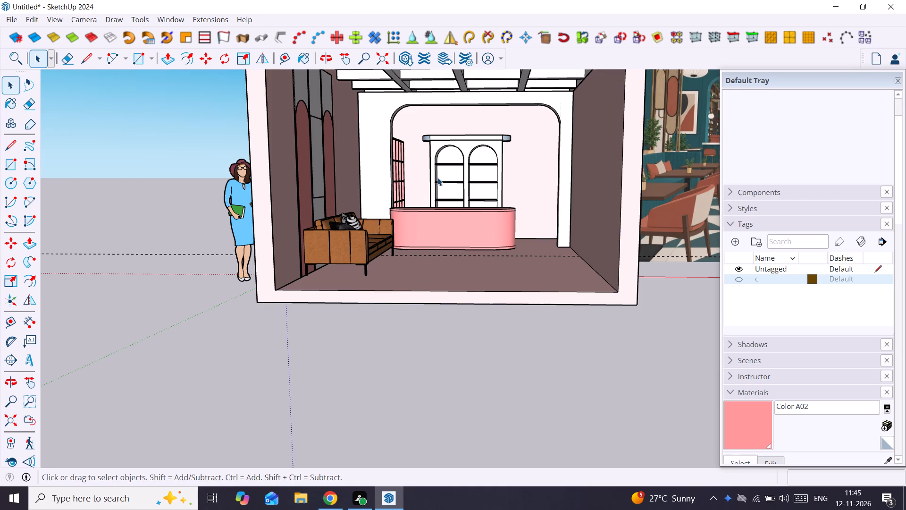
{"action": "middle_click_drag", "start_coordinate": [390, 189], "coordinate": [336, 259]}
{"action": "left_click", "coordinate": [323, 275]}
{"action": "scroll", "coordinate": [323, 275], "scroll_direction": "up", "scroll_amount": 4}
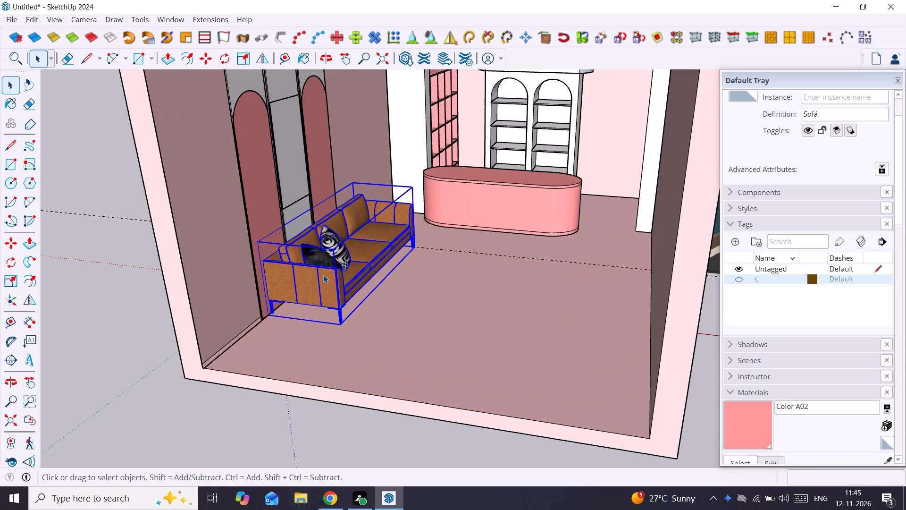
{"action": "key", "text": "s"}
{"action": "left_click_drag", "start_coordinate": [296, 282], "coordinate": [290, 290]}
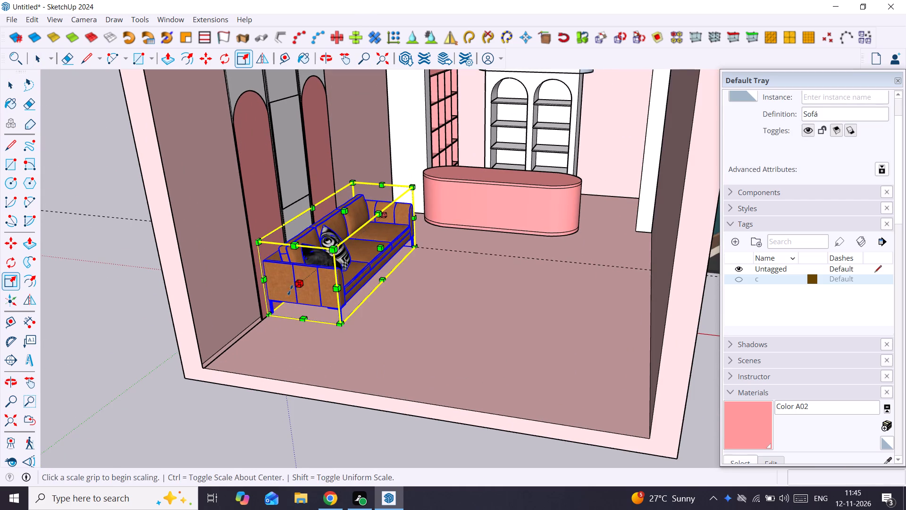
{"action": "left_click_drag", "start_coordinate": [290, 290], "coordinate": [265, 329]}
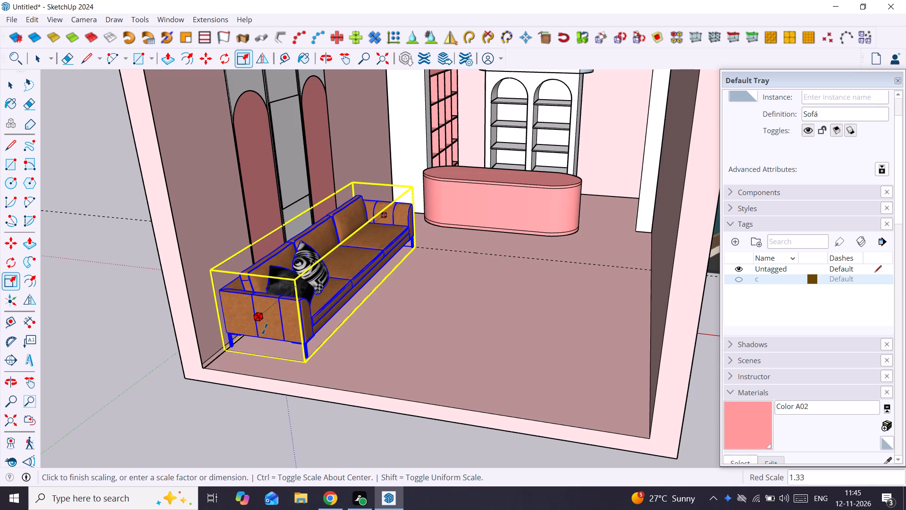
{"action": "left_click_drag", "start_coordinate": [265, 329], "coordinate": [253, 344]}
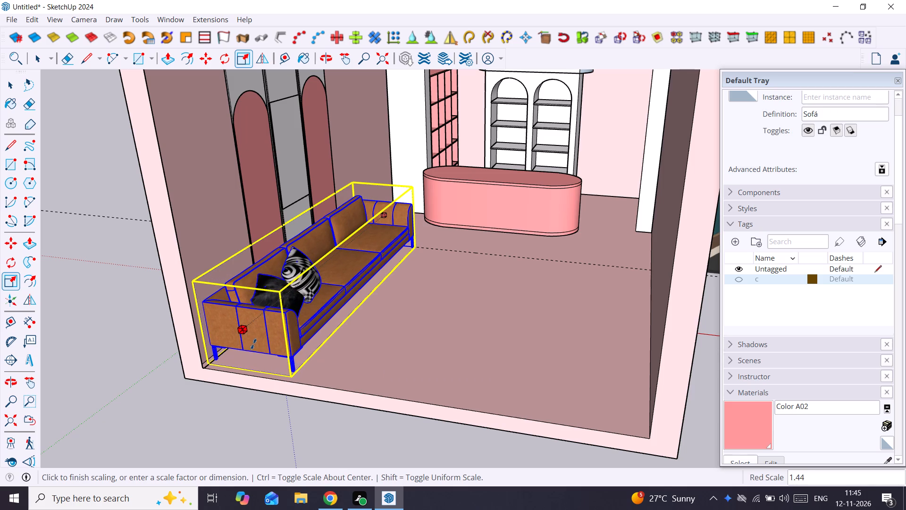
{"action": "left_click_drag", "start_coordinate": [253, 344], "coordinate": [257, 347]}
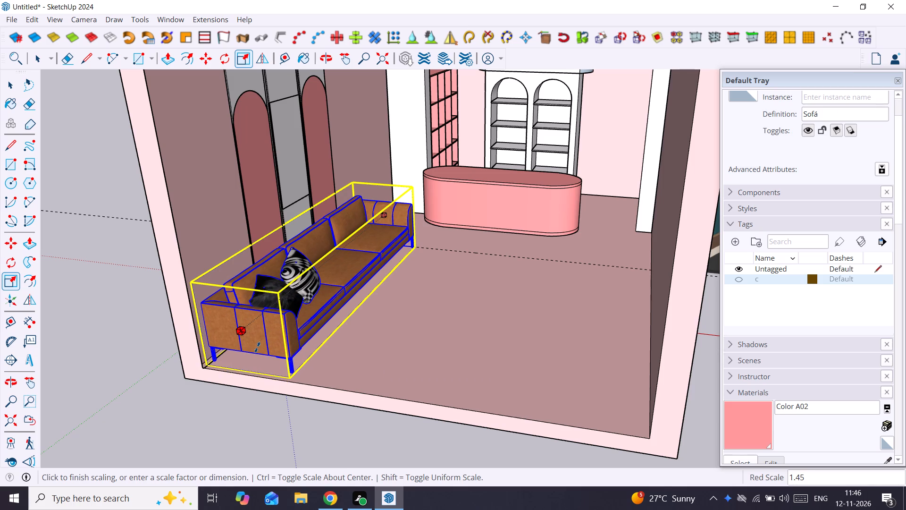
{"action": "left_click_drag", "start_coordinate": [257, 347], "coordinate": [259, 346]}
{"action": "key", "text": "space"}
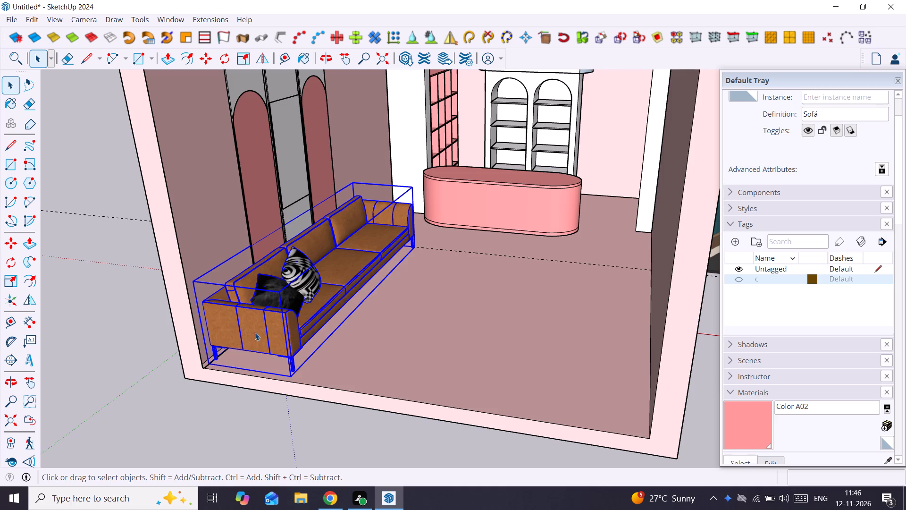
Measure the floor distance from the dashed guide to the room's open front edge.
{"action": "scroll", "coordinate": [326, 307], "scroll_direction": "up", "scroll_amount": 1}
{"action": "middle_click_drag", "start_coordinate": [323, 310], "coordinate": [332, 329]}
{"action": "key", "text": "t"}
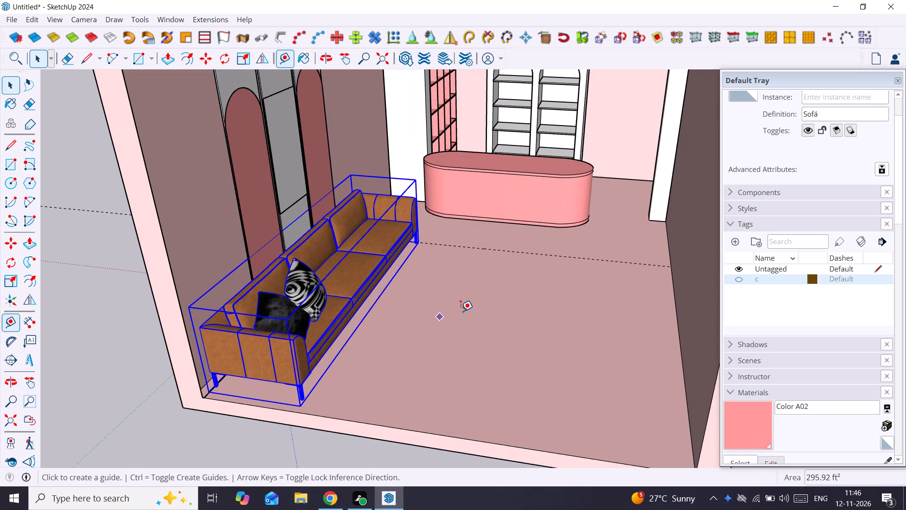
{"action": "left_click", "coordinate": [494, 249]}
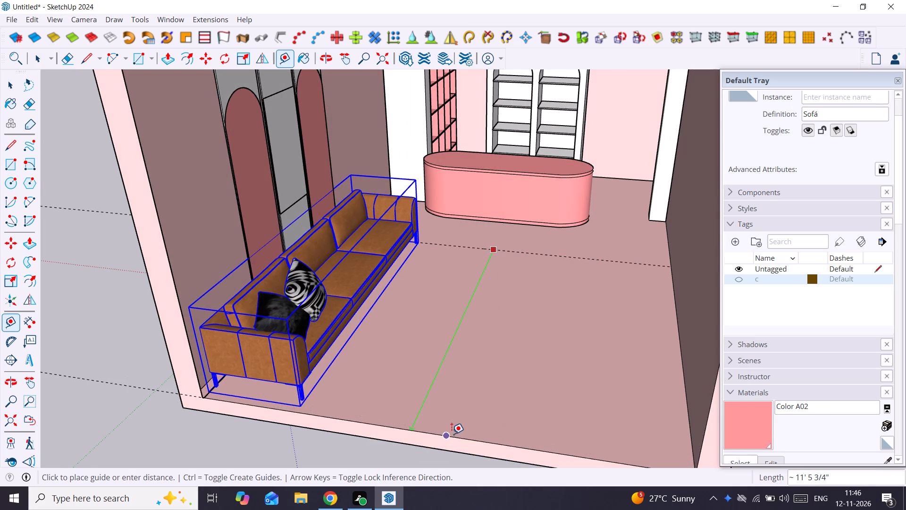
{"action": "key", "text": "space"}
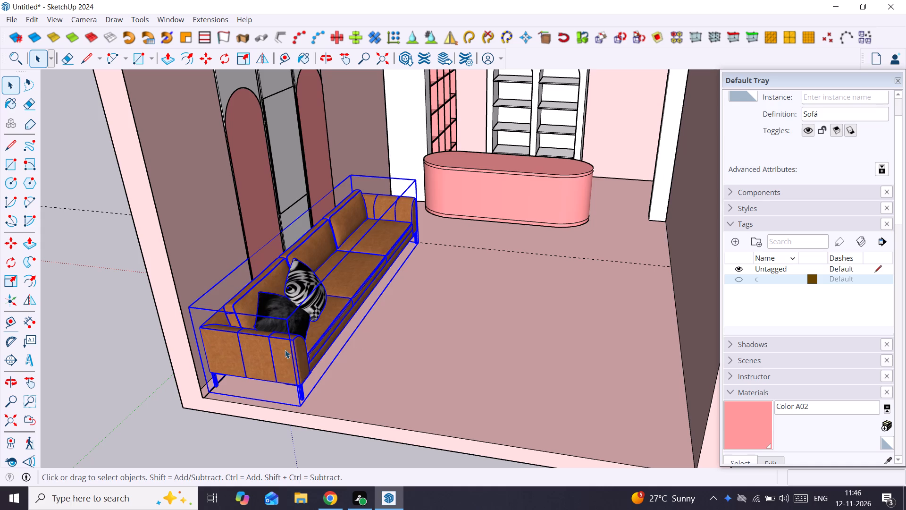
{"action": "key", "text": "s"}
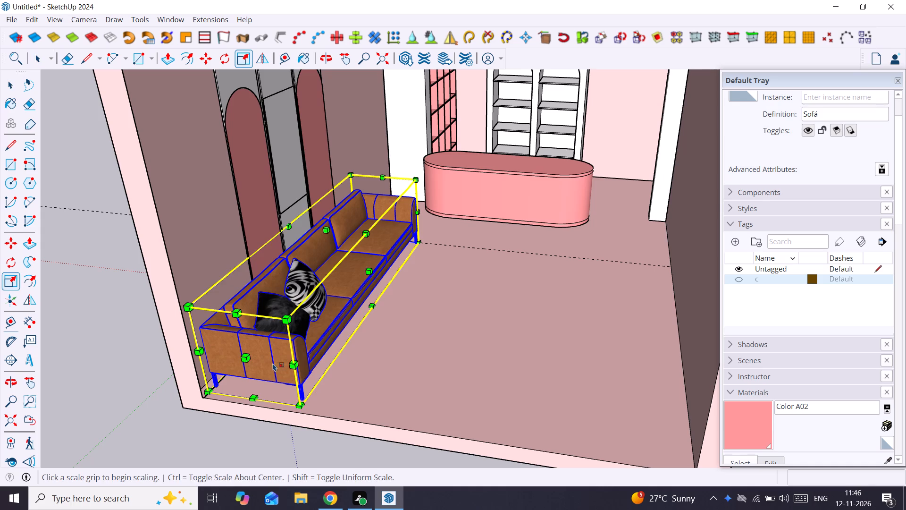
{"action": "key", "text": "space"}
{"action": "key", "text": "t"}
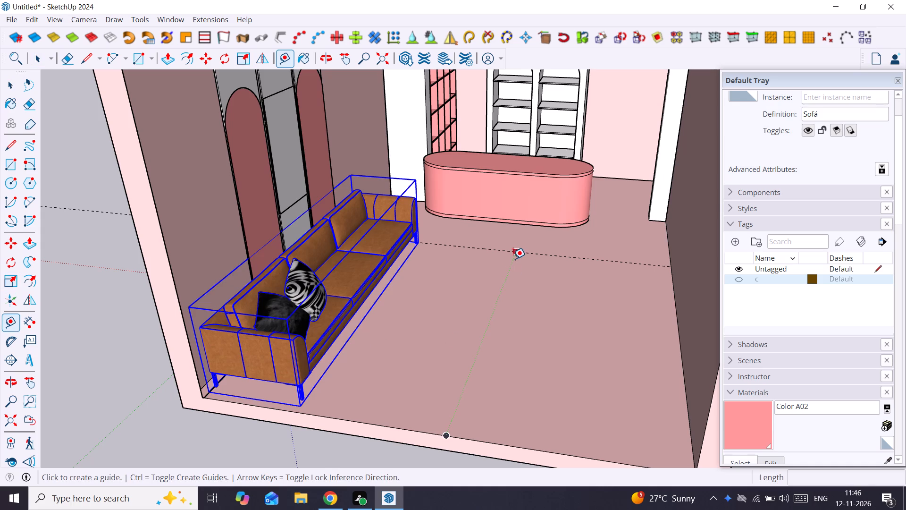
{"action": "left_click", "coordinate": [514, 254]}
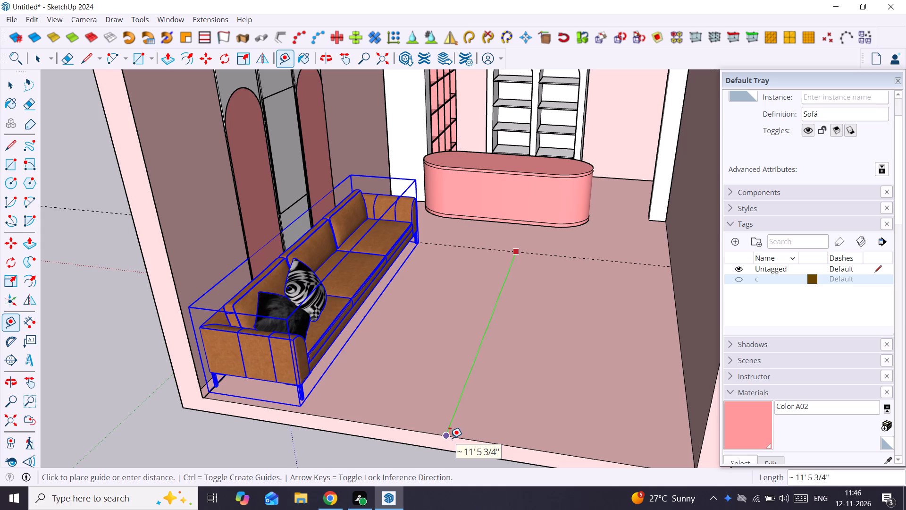
{"action": "key", "text": "space"}
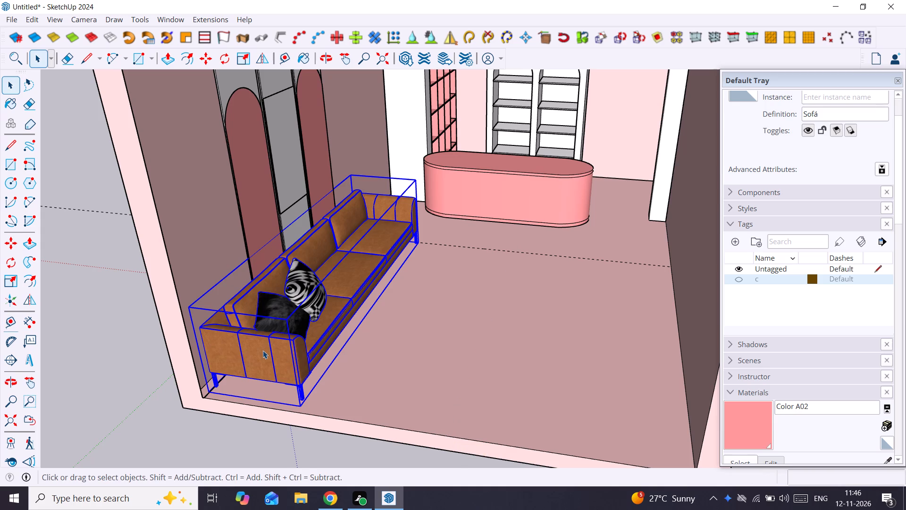
Shorten the sofa slightly along its length with Scale, pulling its open-front end in from the floor edge, and deselect it.
{"action": "key", "text": "s"}
{"action": "left_click_drag", "start_coordinate": [248, 356], "coordinate": [249, 354]}
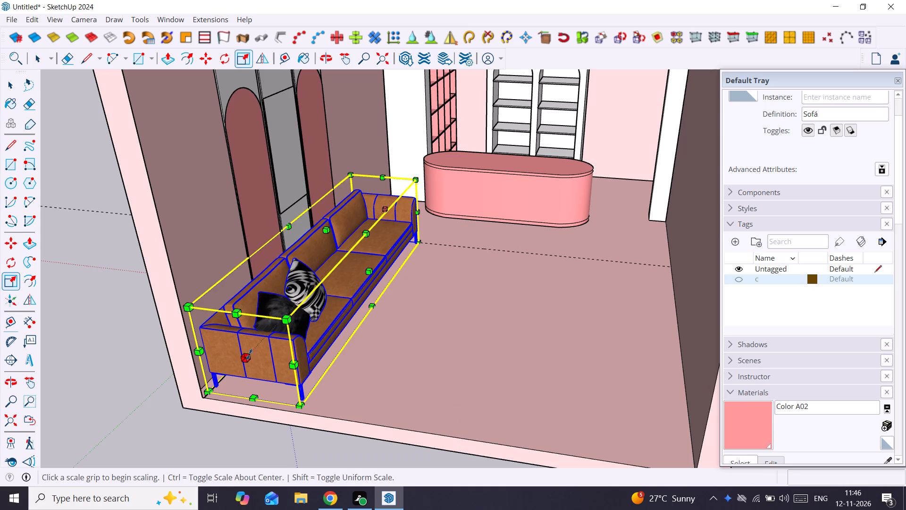
{"action": "left_click_drag", "start_coordinate": [249, 354], "coordinate": [262, 348]}
{"action": "key", "text": "space"}
{"action": "scroll", "coordinate": [242, 353], "scroll_direction": "down", "scroll_amount": 4}
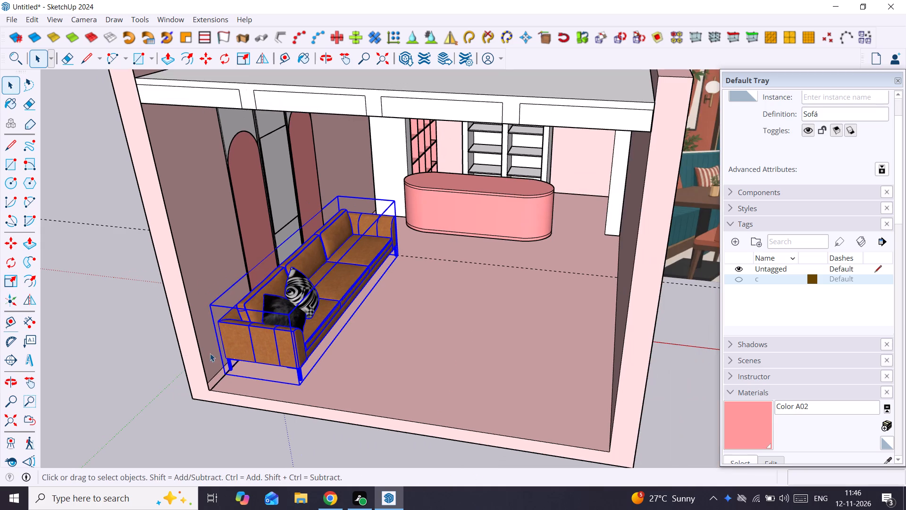
{"action": "left_click", "coordinate": [157, 333]}
{"action": "scroll", "coordinate": [157, 333], "scroll_direction": "down", "scroll_amount": 5}
{"action": "middle_click_drag", "start_coordinate": [157, 333], "coordinate": [211, 304]}
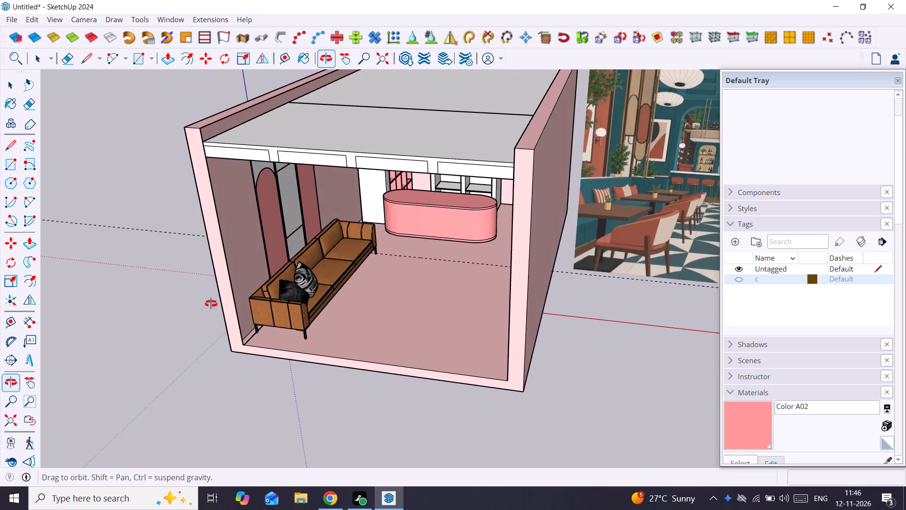
{"action": "middle_click_drag", "start_coordinate": [211, 304], "coordinate": [179, 303]}
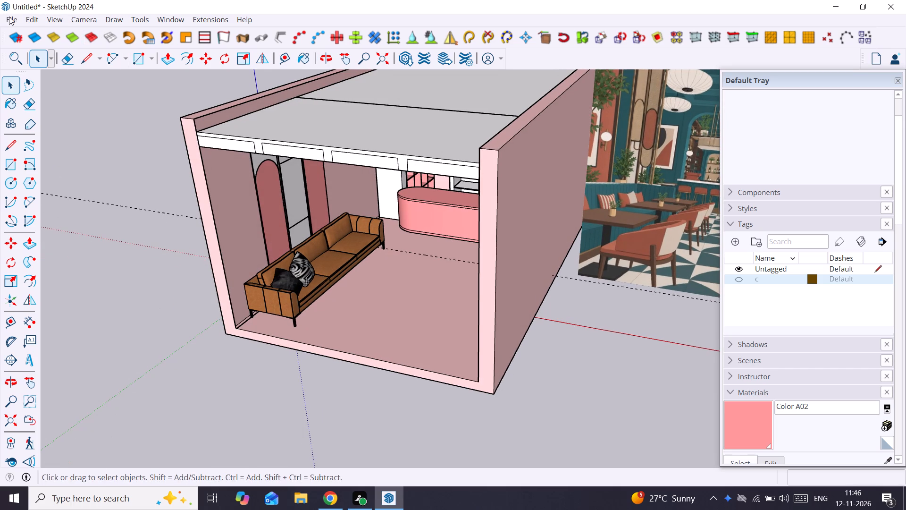
Switch to 3D Warehouse in Chrome and search the models for "coffee table".
{"action": "left_click", "coordinate": [334, 498]}
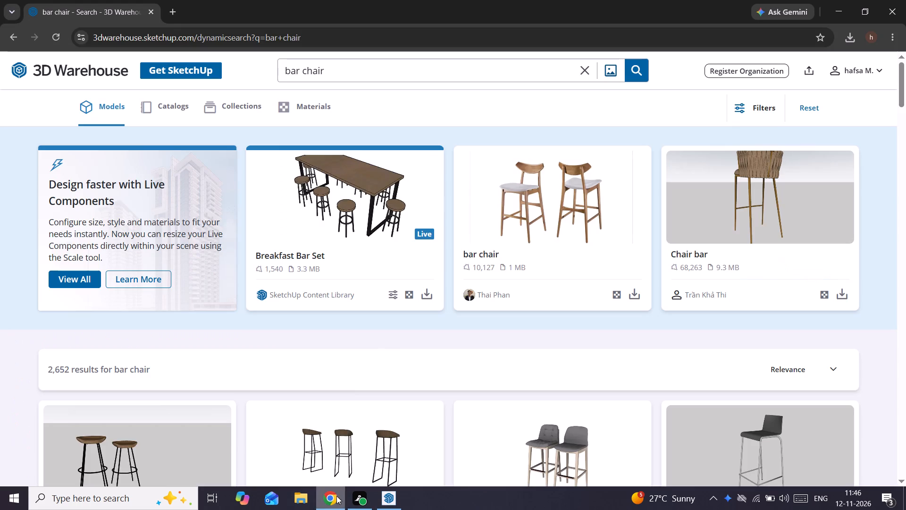
{"action": "scroll", "coordinate": [476, 287], "scroll_direction": "down", "scroll_amount": 3}
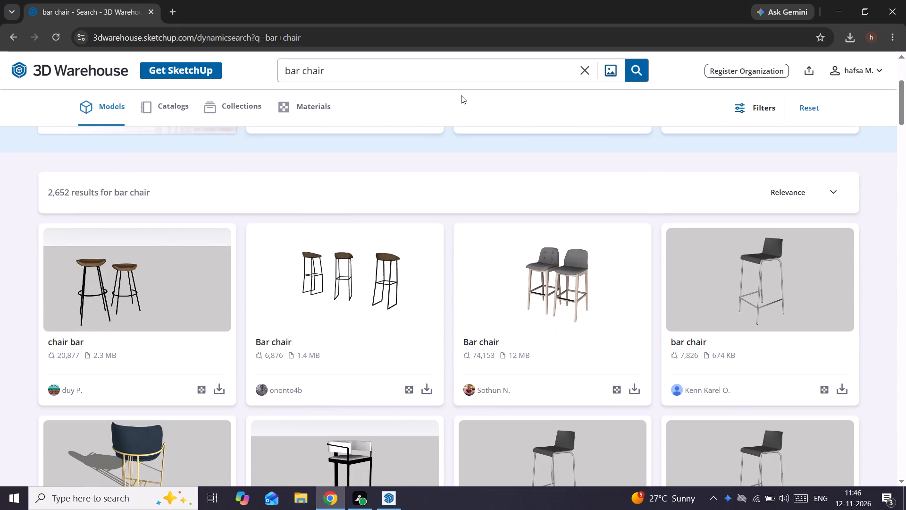
{"action": "left_click", "coordinate": [582, 74]}
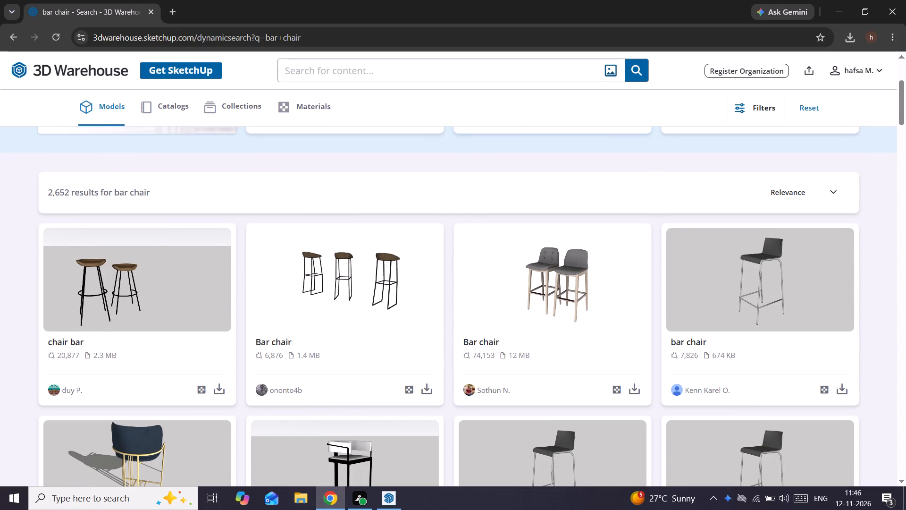
{"action": "left_click", "coordinate": [580, 73]}
{"action": "type", "text": "coffee table"}
{"action": "key", "text": "Return"}
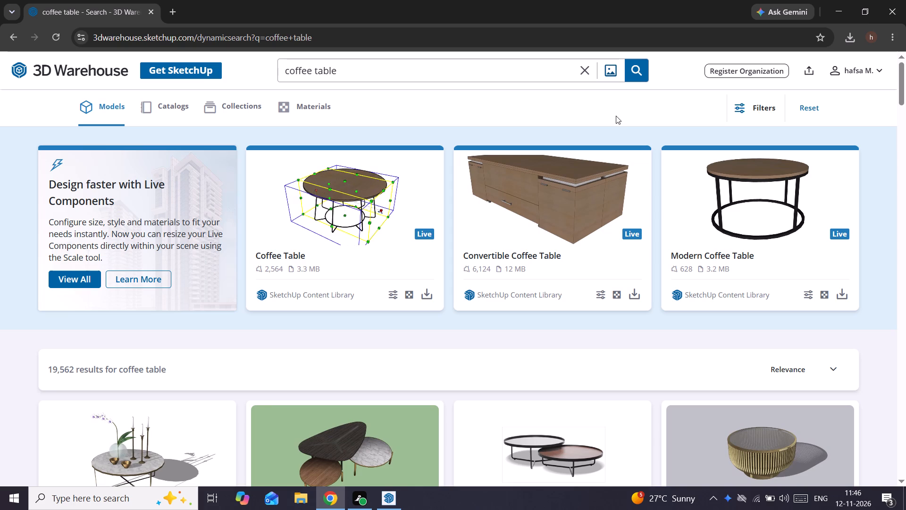
Look through the coffee table models for one that suits the café seating.
{"action": "scroll", "coordinate": [617, 113], "scroll_direction": "down", "scroll_amount": 10}
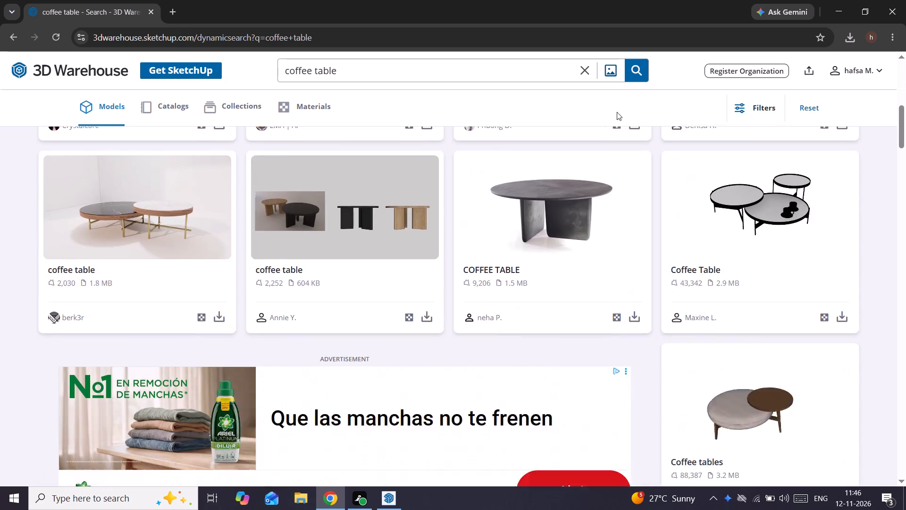
{"action": "scroll", "coordinate": [615, 127], "scroll_direction": "down", "scroll_amount": 10}
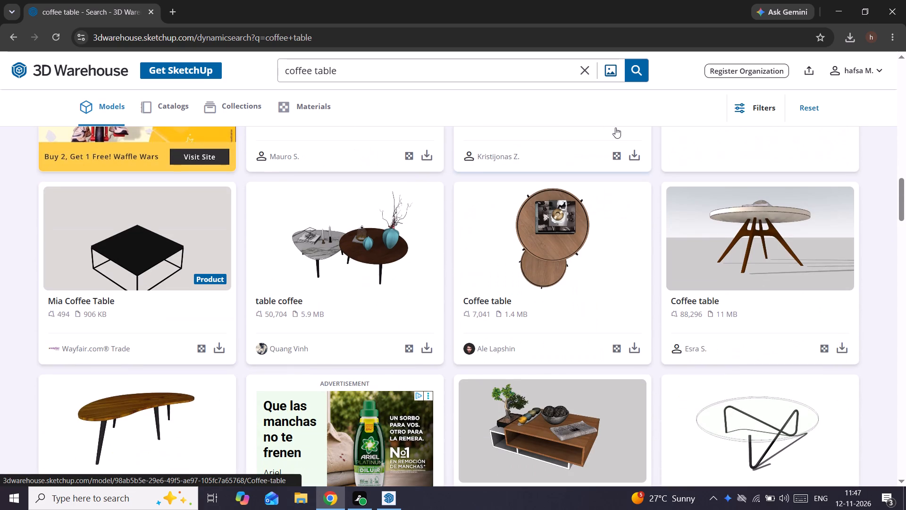
{"action": "scroll", "coordinate": [615, 127], "scroll_direction": "down", "scroll_amount": 10}
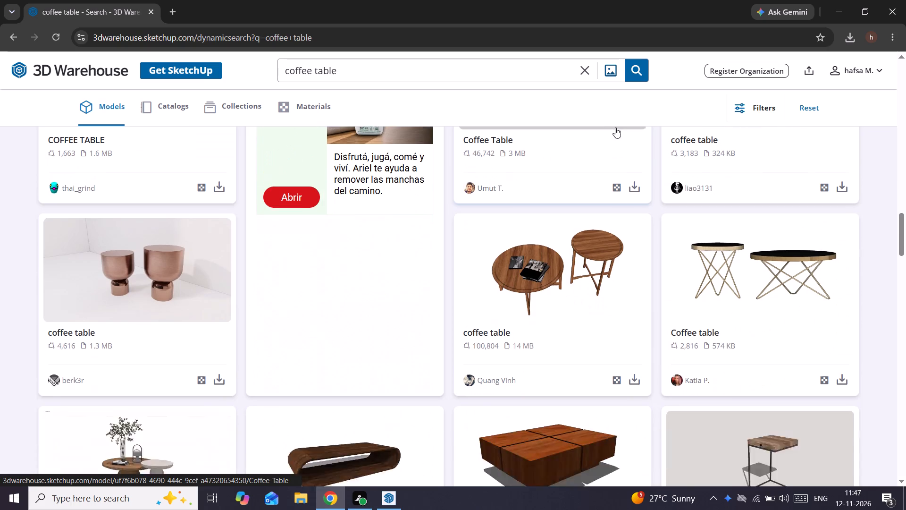
{"action": "scroll", "coordinate": [615, 127], "scroll_direction": "down", "scroll_amount": 5}
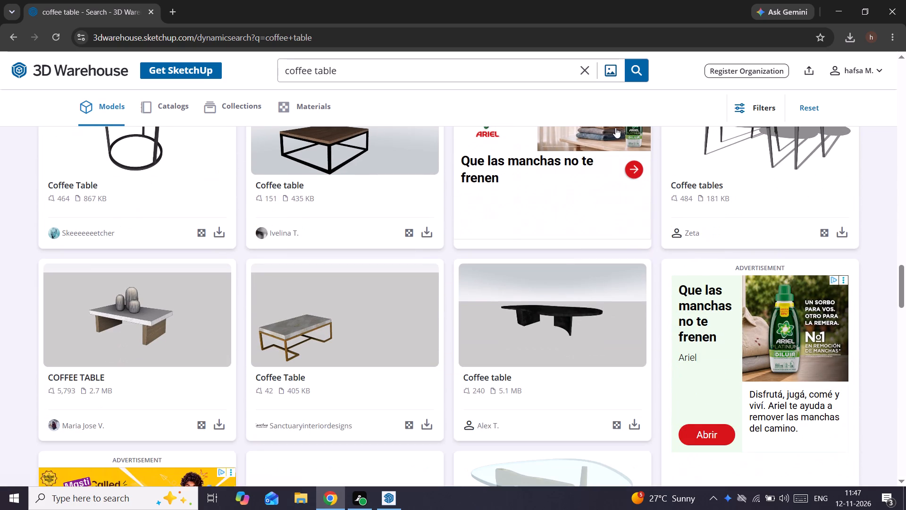
{"action": "scroll", "coordinate": [615, 127], "scroll_direction": "down", "scroll_amount": 9}
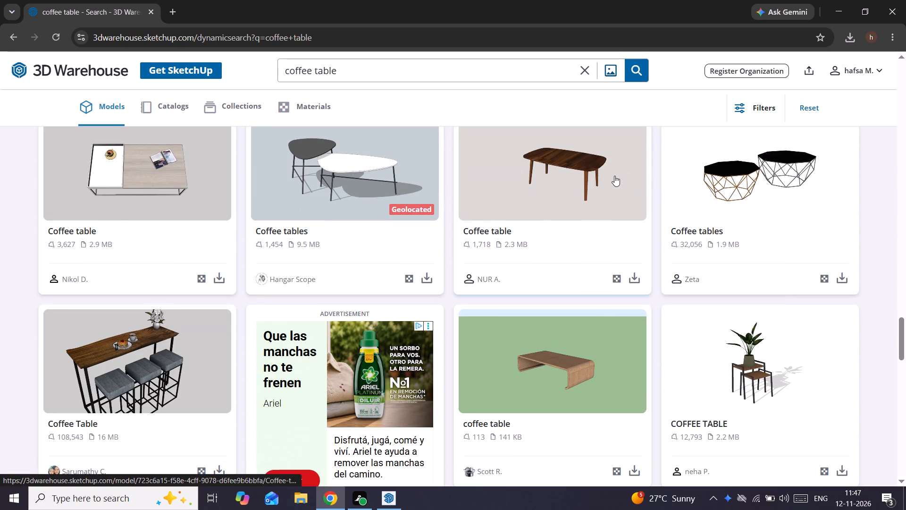
{"action": "scroll", "coordinate": [606, 167], "scroll_direction": "down", "scroll_amount": 2}
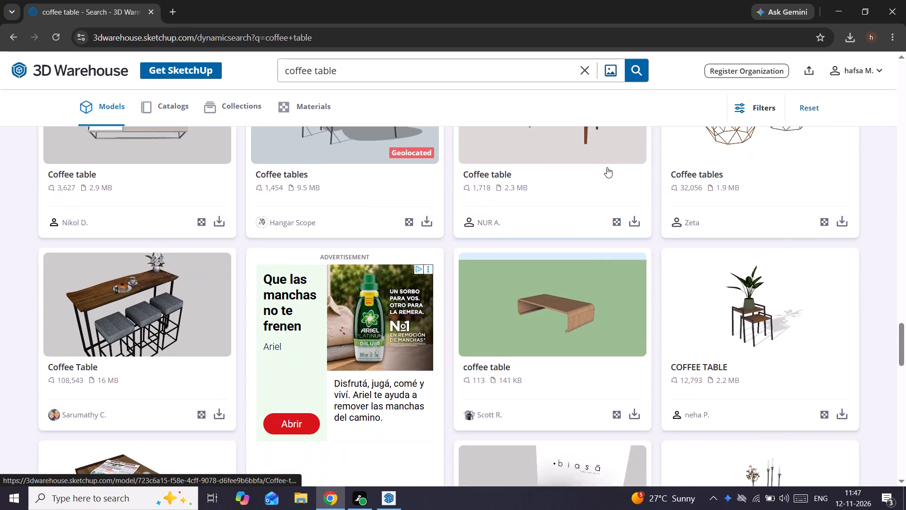
{"action": "scroll", "coordinate": [607, 167], "scroll_direction": "down", "scroll_amount": 7}
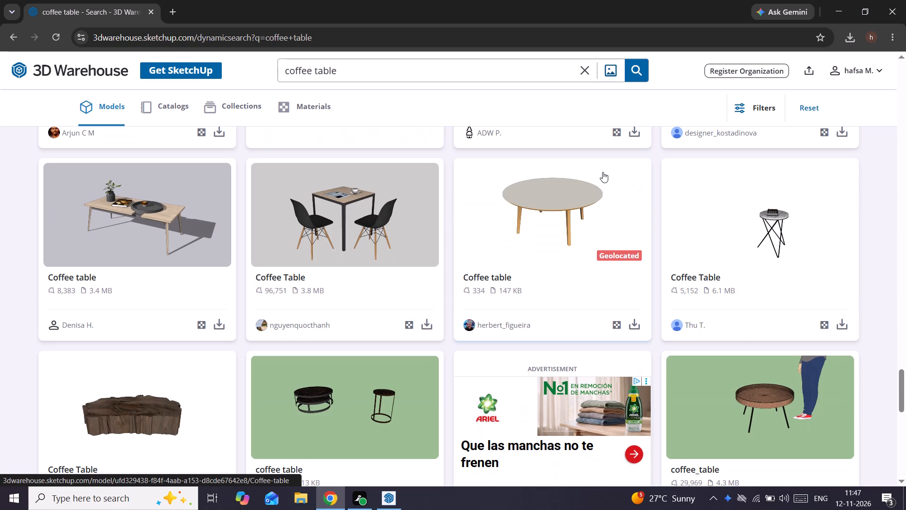
{"action": "scroll", "coordinate": [602, 172], "scroll_direction": "down", "scroll_amount": 5}
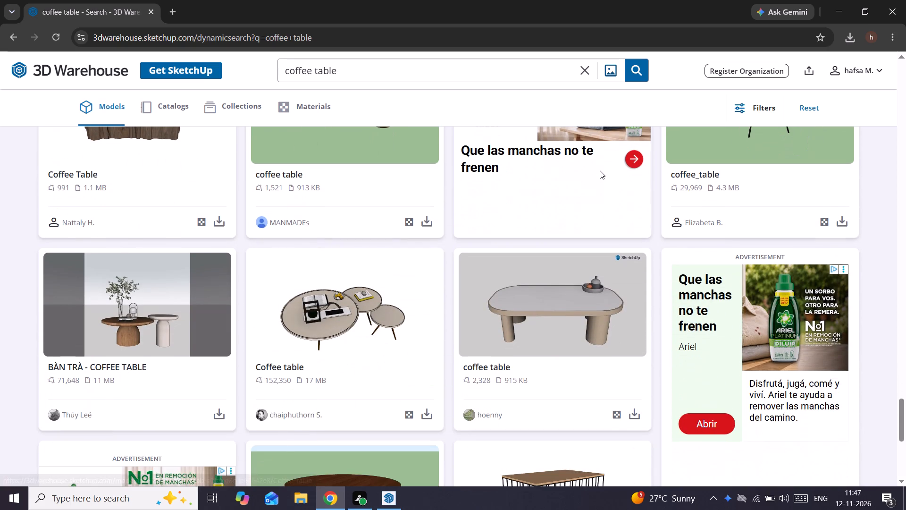
{"action": "scroll", "coordinate": [600, 170], "scroll_direction": "down", "scroll_amount": 5}
Switch back to SketchUp and draw a 3' by 3' square on the floor beside the sofa.
{"action": "left_click", "coordinate": [393, 501]}
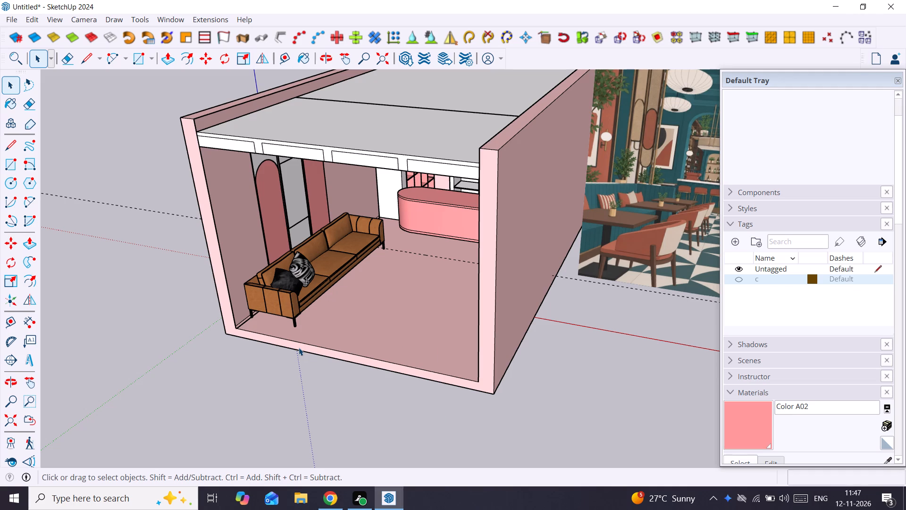
{"action": "middle_click_drag", "start_coordinate": [306, 349], "coordinate": [389, 368]}
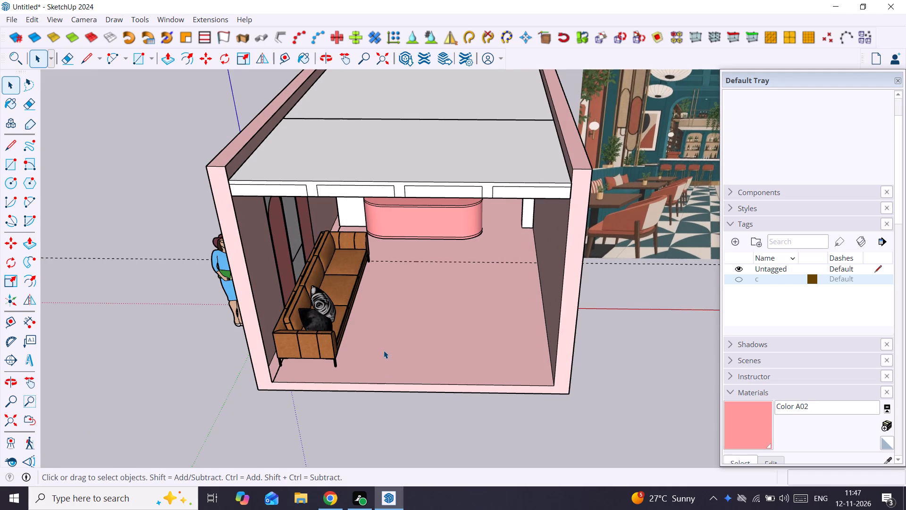
{"action": "key", "text": "r"}
{"action": "left_click", "coordinate": [400, 335]}
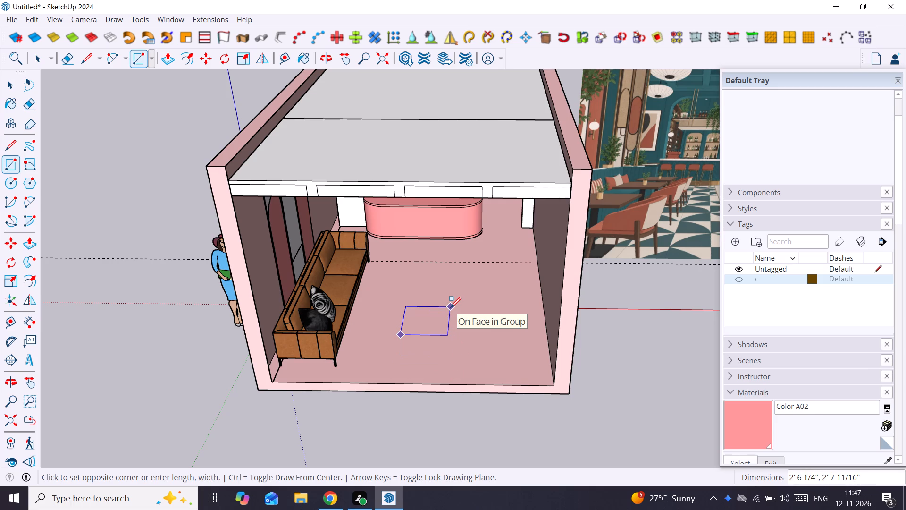
{"action": "type", "text": "3',3'"}
{"action": "key", "text": "Return"}
{"action": "key", "text": "space"}
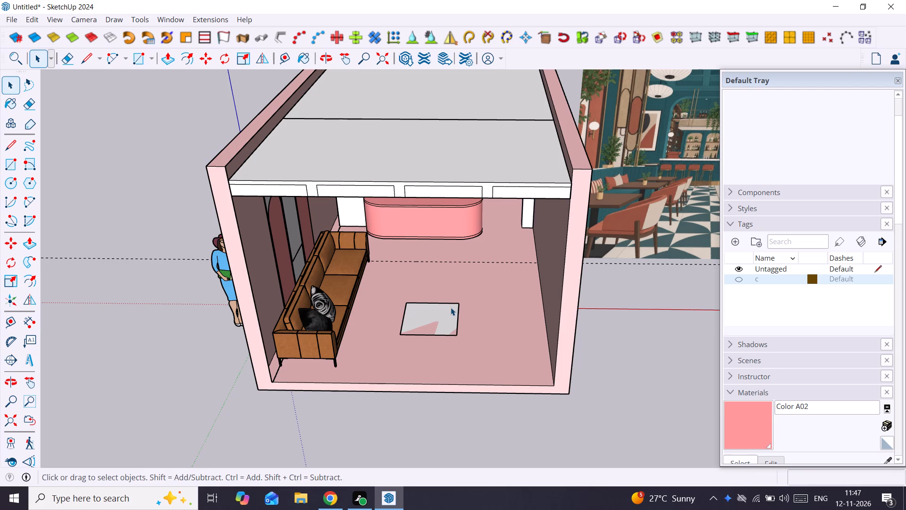
Make the floor square with its edges into a group and open the group for editing.
{"action": "left_click", "coordinate": [451, 307]}
{"action": "double_click", "coordinate": [450, 307]}
{"action": "right_click", "coordinate": [450, 307]}
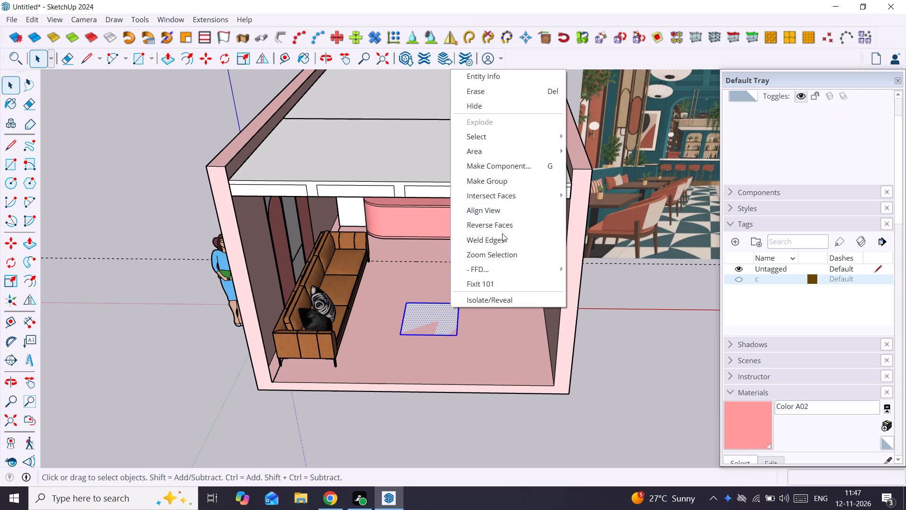
{"action": "left_click", "coordinate": [524, 182]}
{"action": "triple_click", "coordinate": [441, 327]}
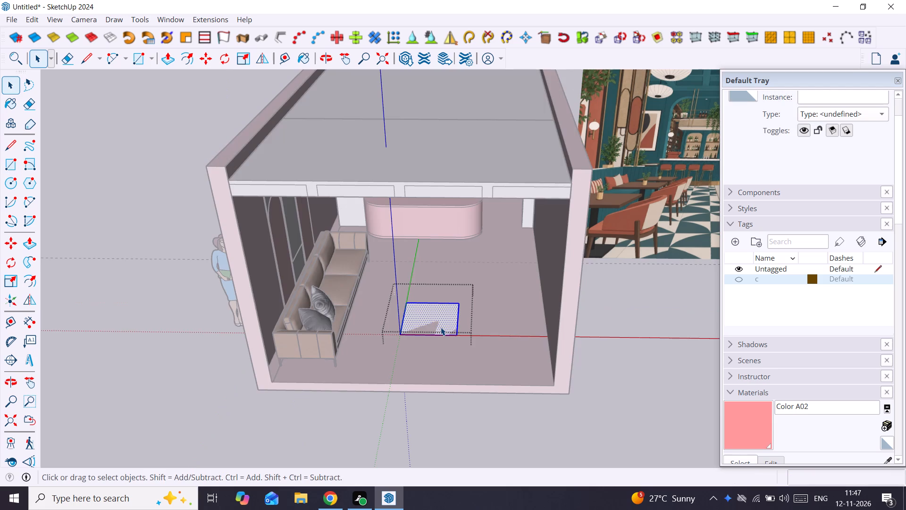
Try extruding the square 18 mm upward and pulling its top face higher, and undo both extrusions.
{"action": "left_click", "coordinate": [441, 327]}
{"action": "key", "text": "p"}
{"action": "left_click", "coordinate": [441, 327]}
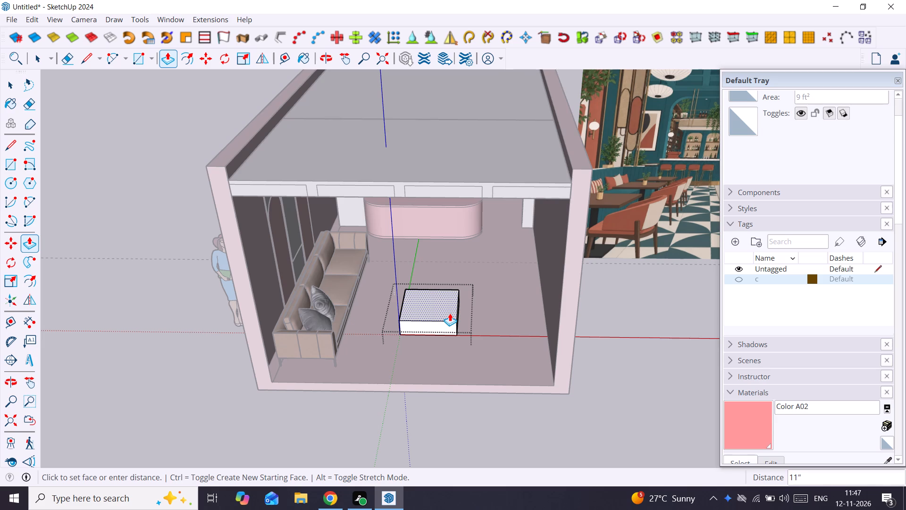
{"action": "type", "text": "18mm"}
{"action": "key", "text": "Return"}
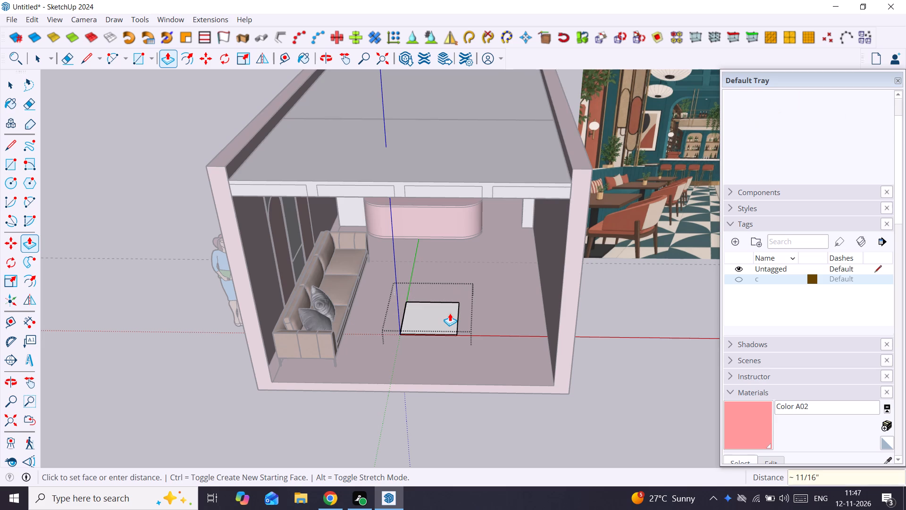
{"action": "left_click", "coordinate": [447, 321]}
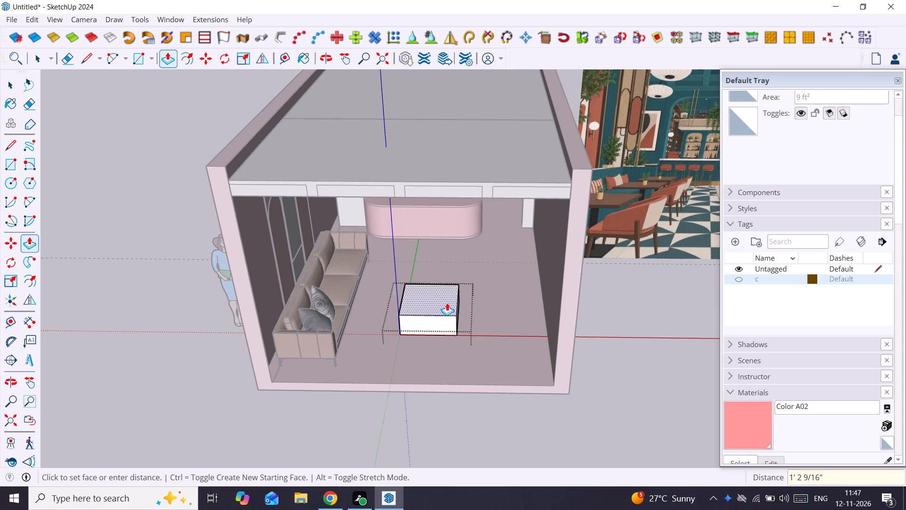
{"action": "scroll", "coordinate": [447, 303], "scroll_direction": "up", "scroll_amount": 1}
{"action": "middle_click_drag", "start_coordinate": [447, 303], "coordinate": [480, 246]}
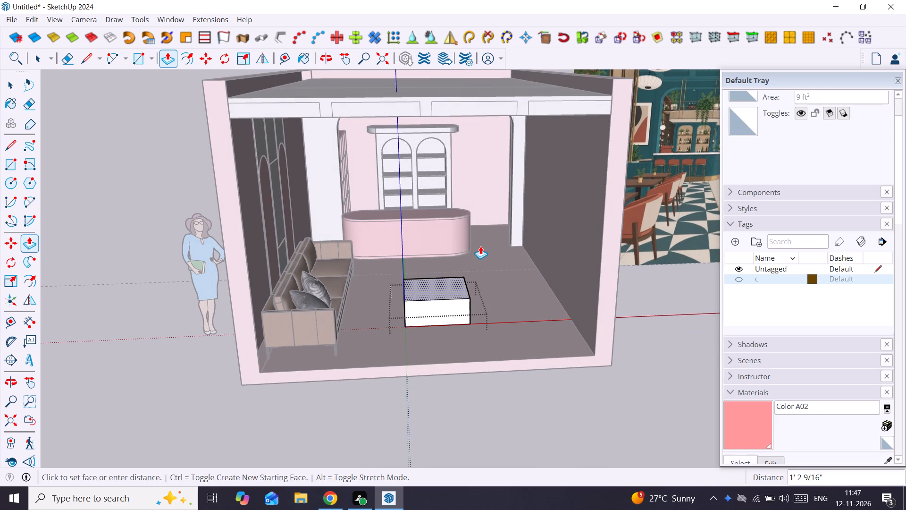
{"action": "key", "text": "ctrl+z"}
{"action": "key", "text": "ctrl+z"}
Extrude the square face 2" upward into a slab.
{"action": "left_click", "coordinate": [444, 309]}
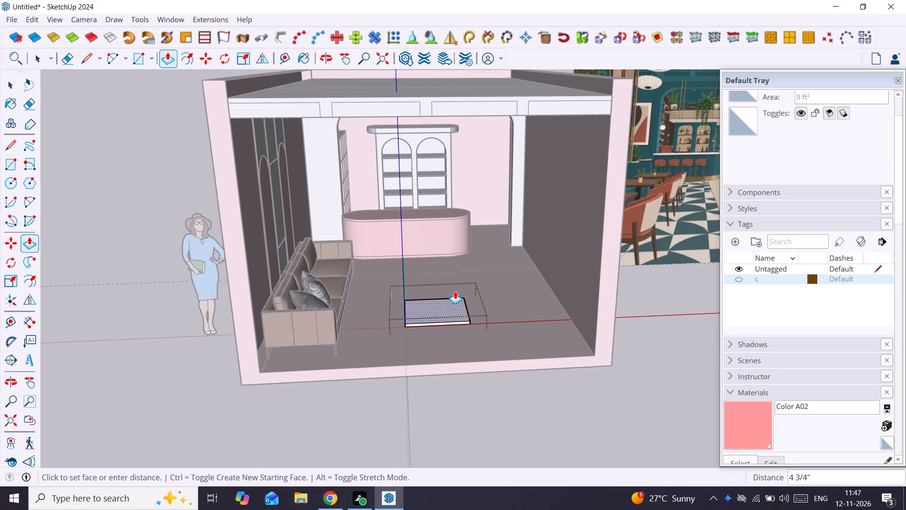
{"action": "type", "text": "2\""}
{"action": "key", "text": "Return"}
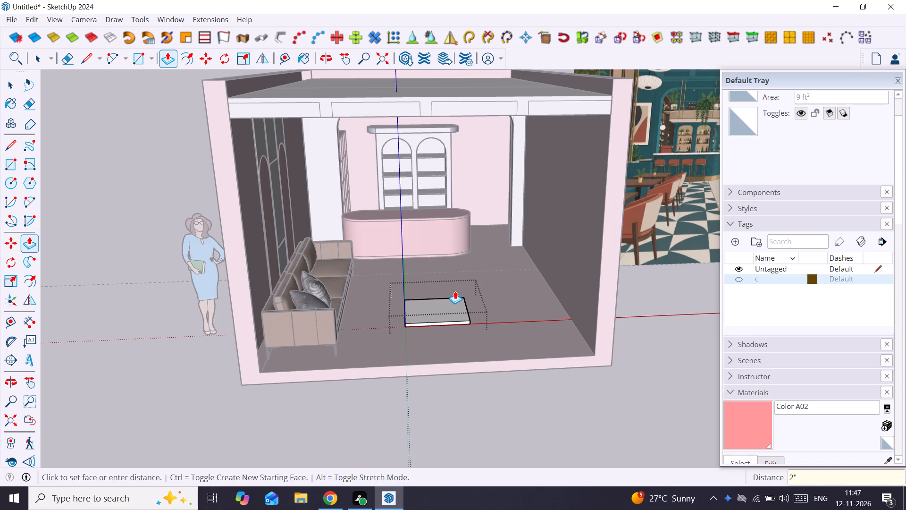
Finish editing the slab group and return to the full model.
{"action": "key", "text": "space"}
{"action": "left_click", "coordinate": [587, 419]}
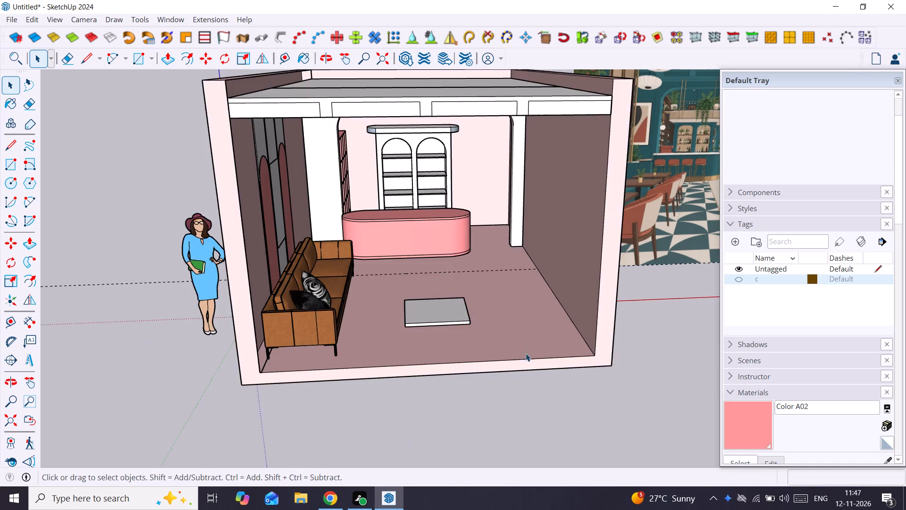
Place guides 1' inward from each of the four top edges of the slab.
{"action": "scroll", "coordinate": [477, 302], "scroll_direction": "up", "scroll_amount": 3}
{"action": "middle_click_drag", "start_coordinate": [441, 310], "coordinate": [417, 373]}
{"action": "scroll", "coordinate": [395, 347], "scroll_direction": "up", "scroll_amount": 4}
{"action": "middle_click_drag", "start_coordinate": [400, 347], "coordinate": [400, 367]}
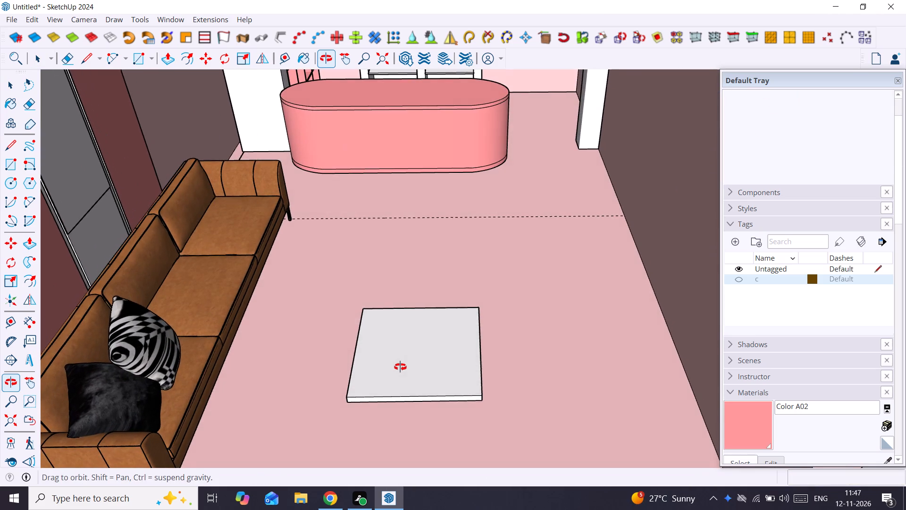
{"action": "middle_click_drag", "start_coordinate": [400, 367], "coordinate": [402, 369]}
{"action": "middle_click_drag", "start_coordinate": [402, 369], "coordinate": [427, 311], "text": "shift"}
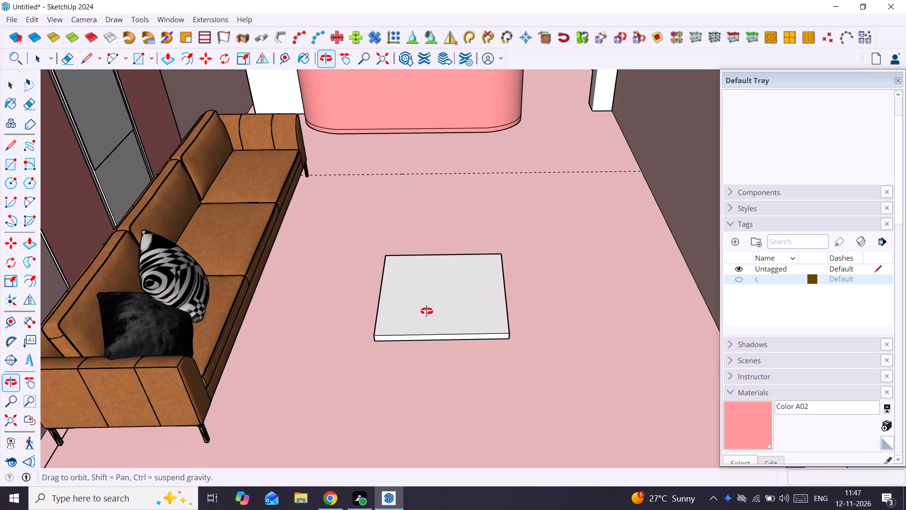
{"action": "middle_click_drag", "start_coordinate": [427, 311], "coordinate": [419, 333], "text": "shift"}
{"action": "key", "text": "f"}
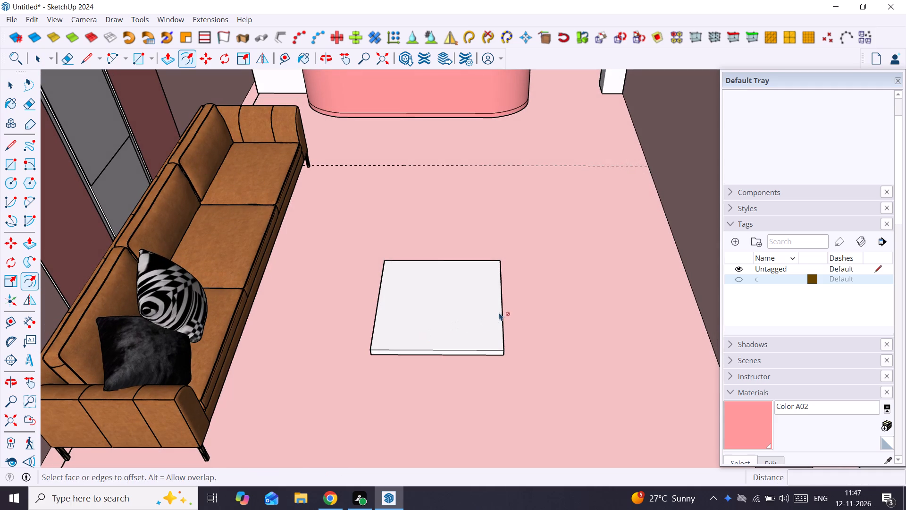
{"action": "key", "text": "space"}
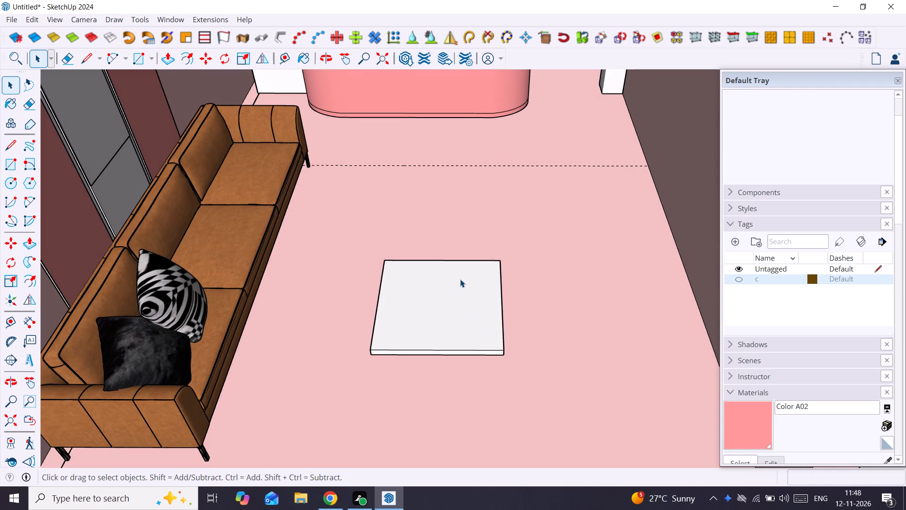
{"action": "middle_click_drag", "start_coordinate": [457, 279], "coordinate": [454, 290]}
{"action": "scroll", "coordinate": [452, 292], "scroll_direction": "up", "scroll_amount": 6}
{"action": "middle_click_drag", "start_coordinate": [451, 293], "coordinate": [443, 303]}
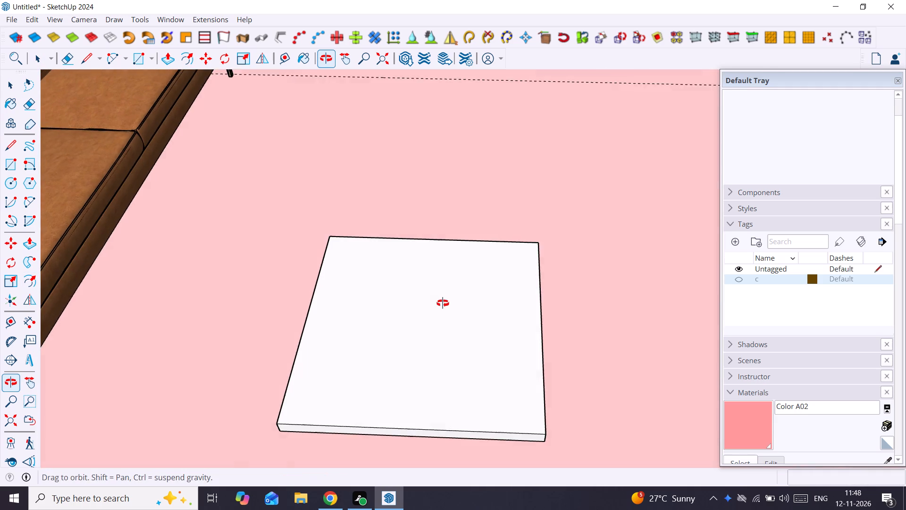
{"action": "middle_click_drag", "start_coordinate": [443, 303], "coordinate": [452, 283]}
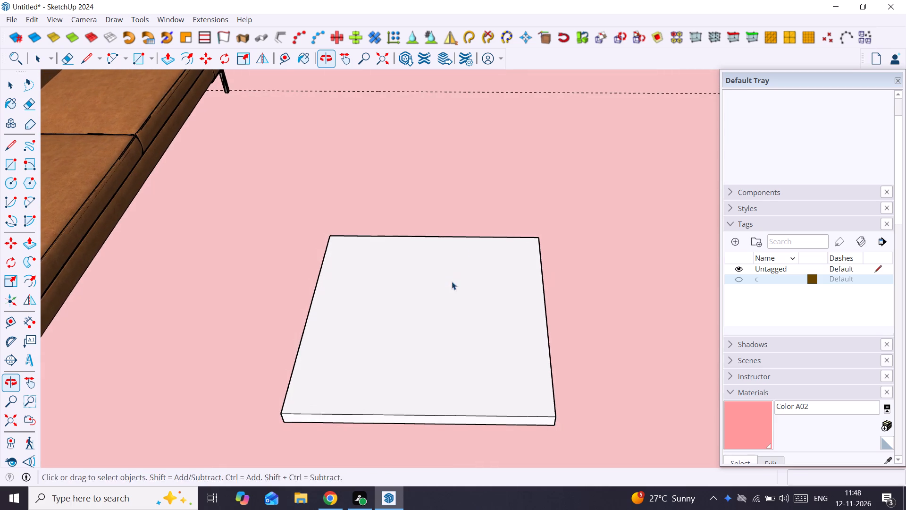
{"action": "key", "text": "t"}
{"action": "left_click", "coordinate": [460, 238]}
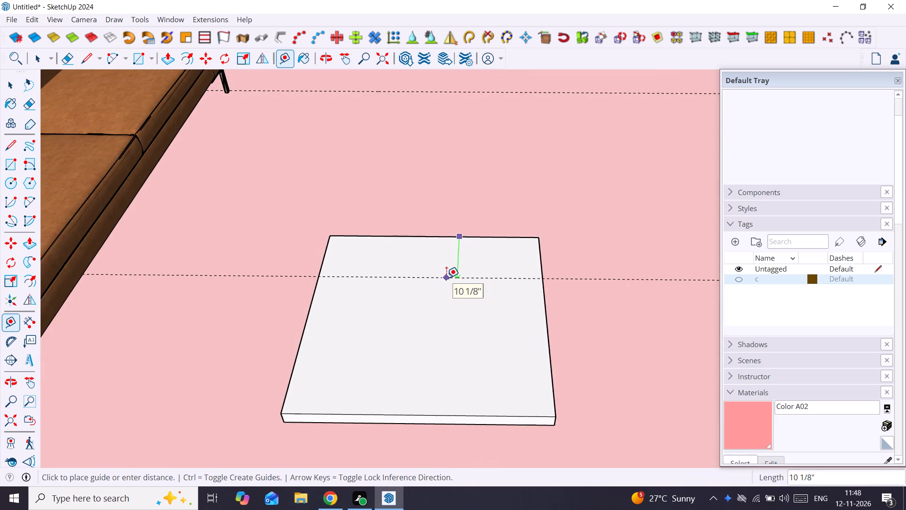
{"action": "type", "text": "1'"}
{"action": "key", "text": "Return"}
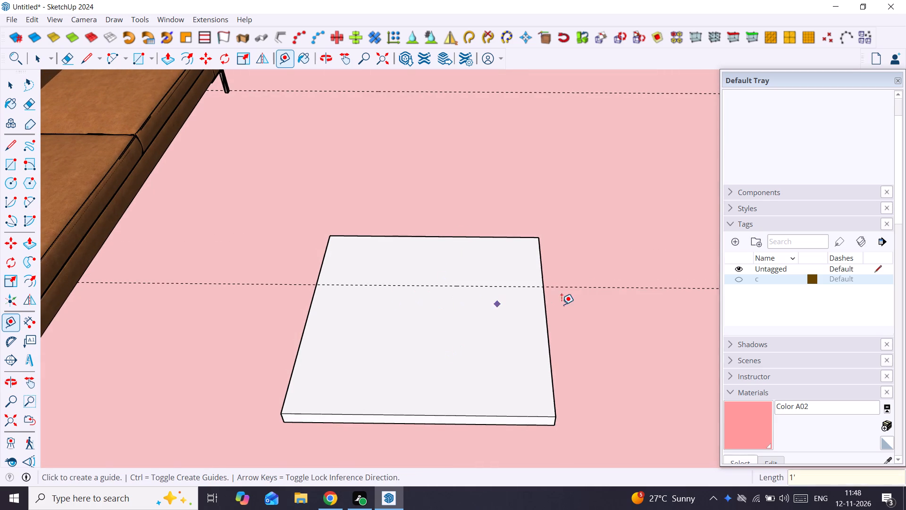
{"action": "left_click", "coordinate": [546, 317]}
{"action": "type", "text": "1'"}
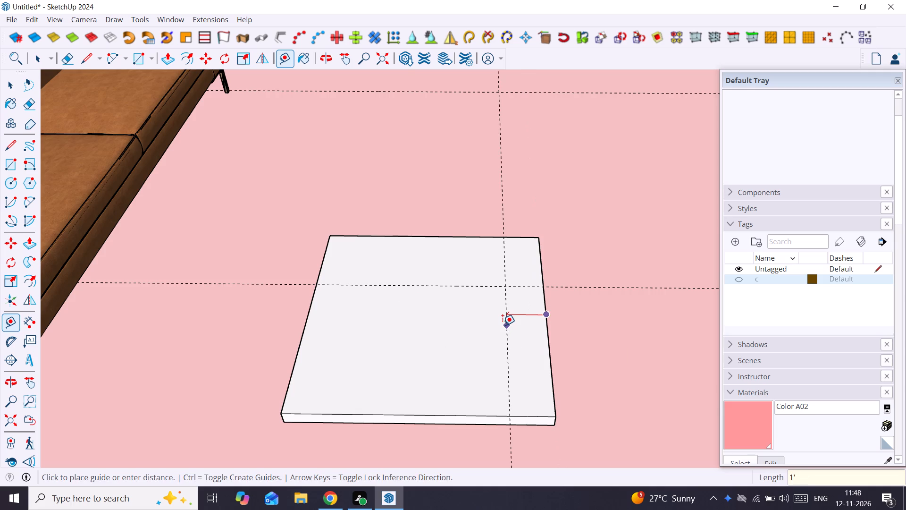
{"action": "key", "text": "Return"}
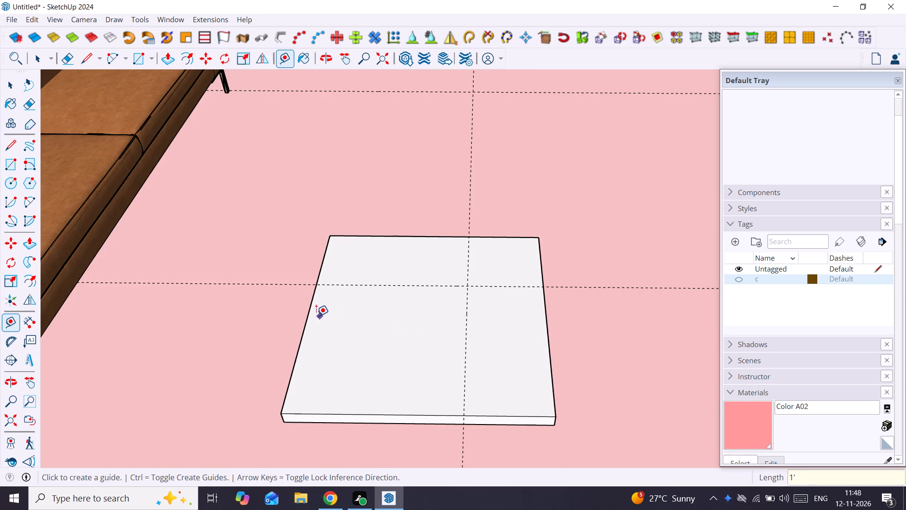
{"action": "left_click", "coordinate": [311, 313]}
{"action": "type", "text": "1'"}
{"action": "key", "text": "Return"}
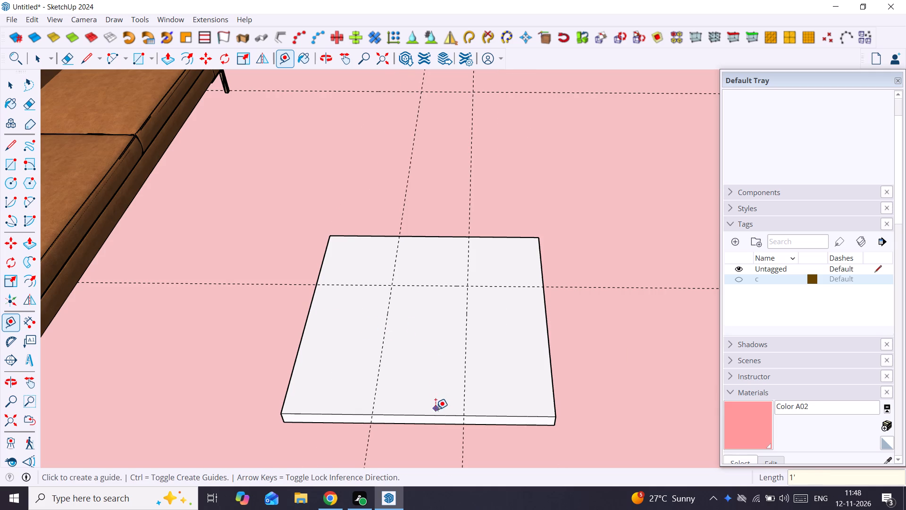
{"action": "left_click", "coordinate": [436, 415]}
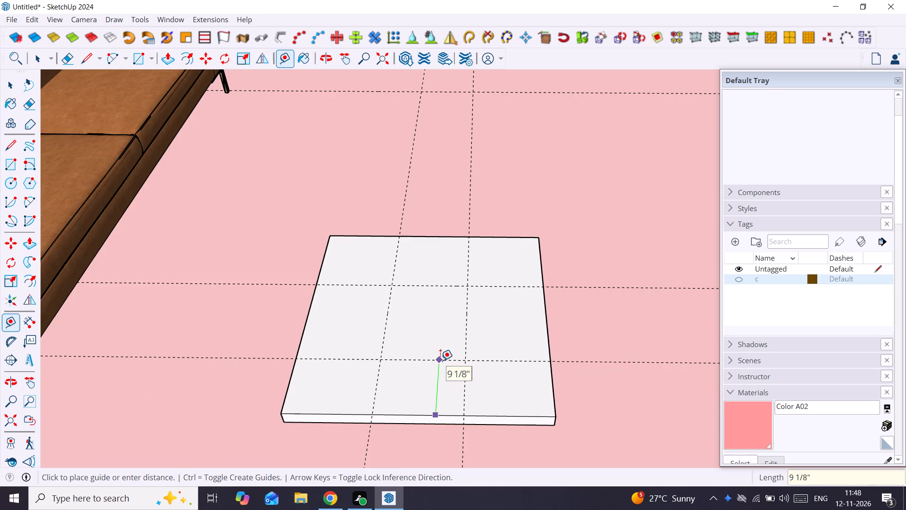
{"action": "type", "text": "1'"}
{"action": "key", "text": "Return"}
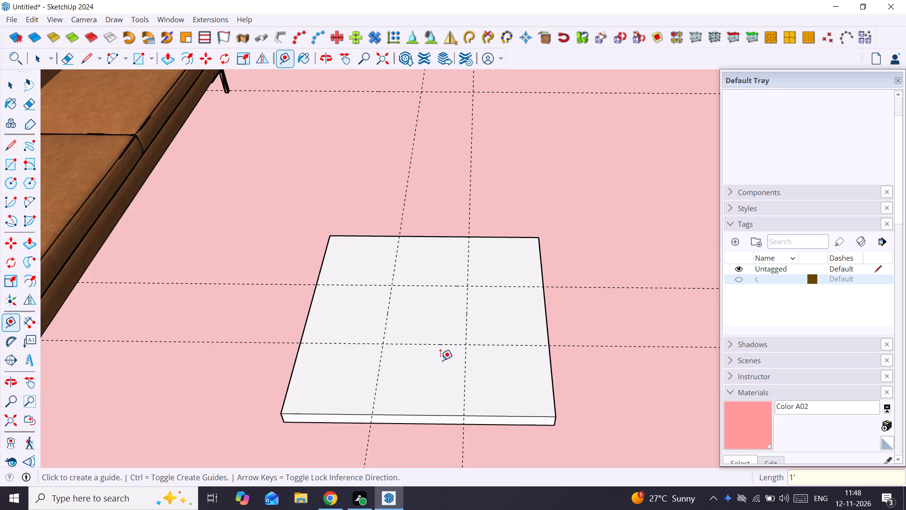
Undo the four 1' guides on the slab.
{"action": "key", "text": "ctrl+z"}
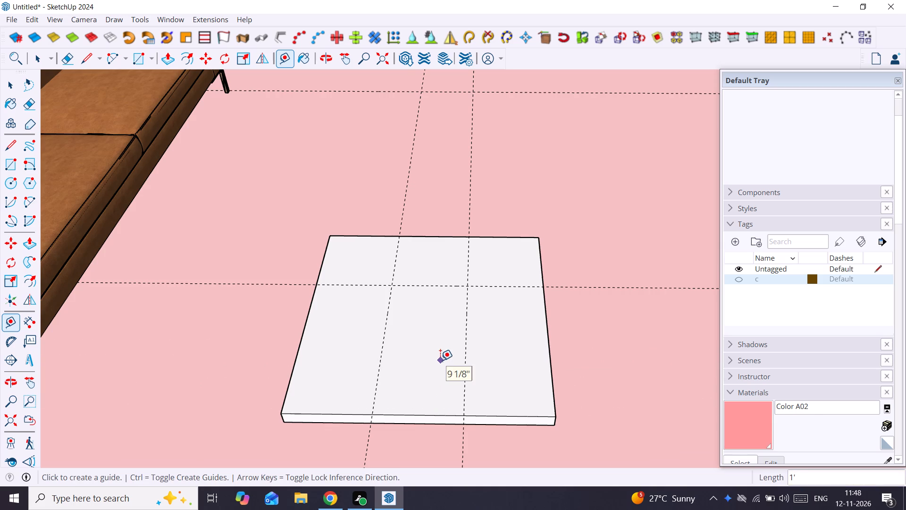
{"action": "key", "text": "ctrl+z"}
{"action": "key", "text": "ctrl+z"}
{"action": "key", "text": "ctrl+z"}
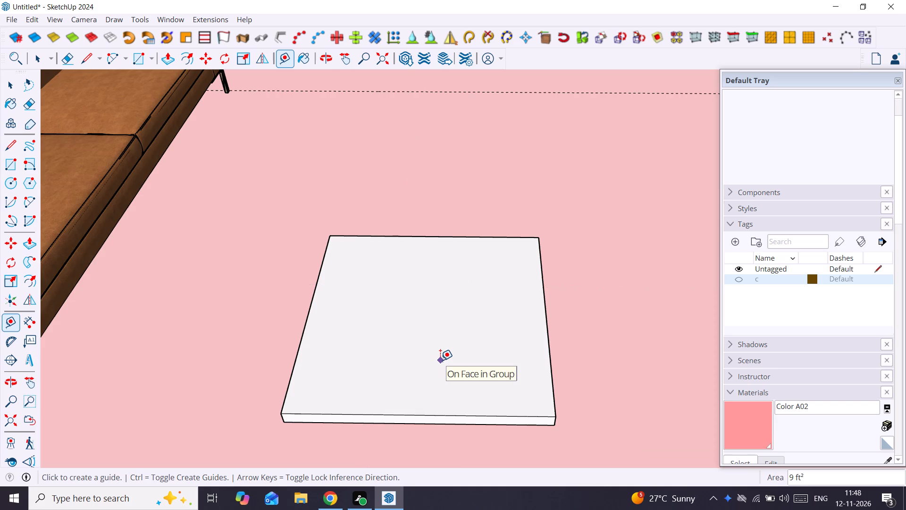
Place guides 6" inward from each of the four top edges of the slab.
{"action": "left_click", "coordinate": [457, 237]}
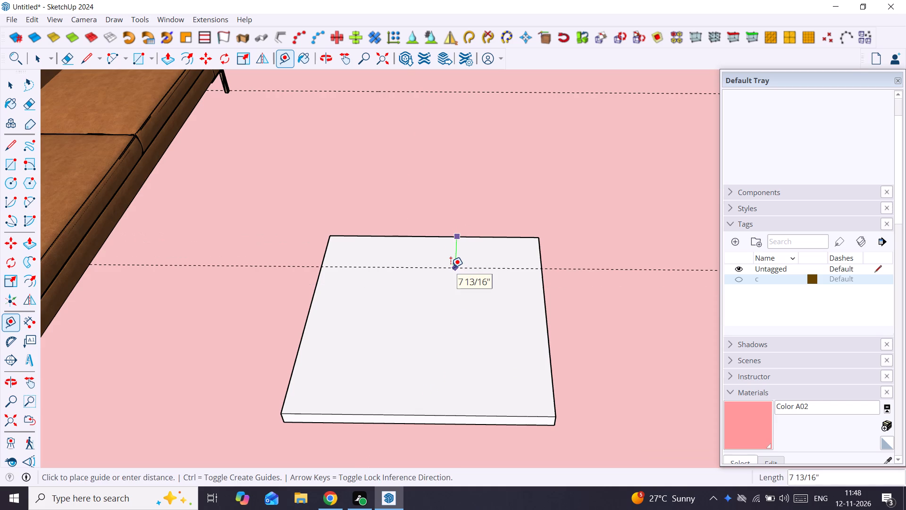
{"action": "type", "text": "6\""}
{"action": "key", "text": "Return"}
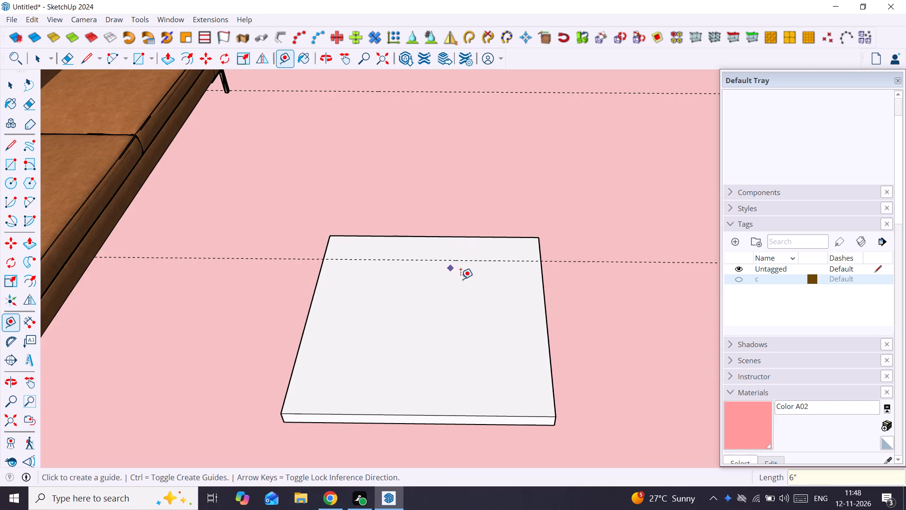
{"action": "left_click", "coordinate": [542, 308]}
{"action": "key", "text": "space"}
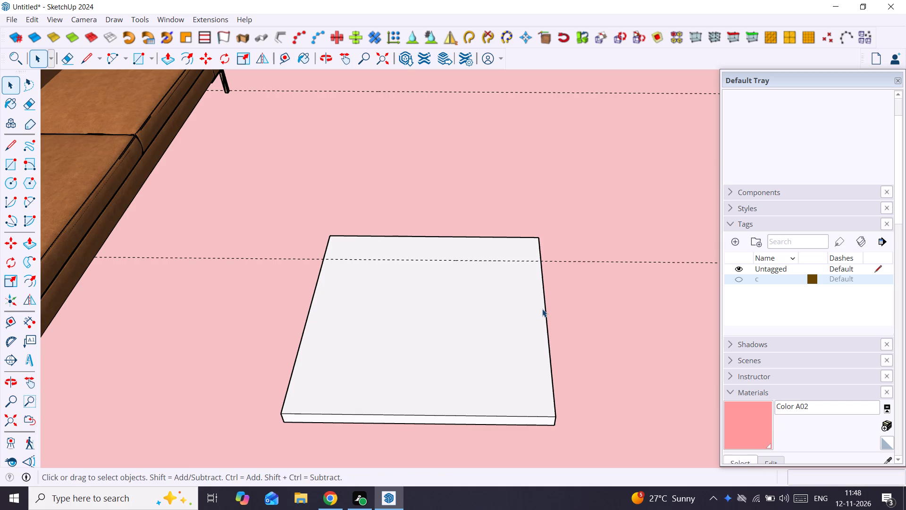
{"action": "key", "text": "t"}
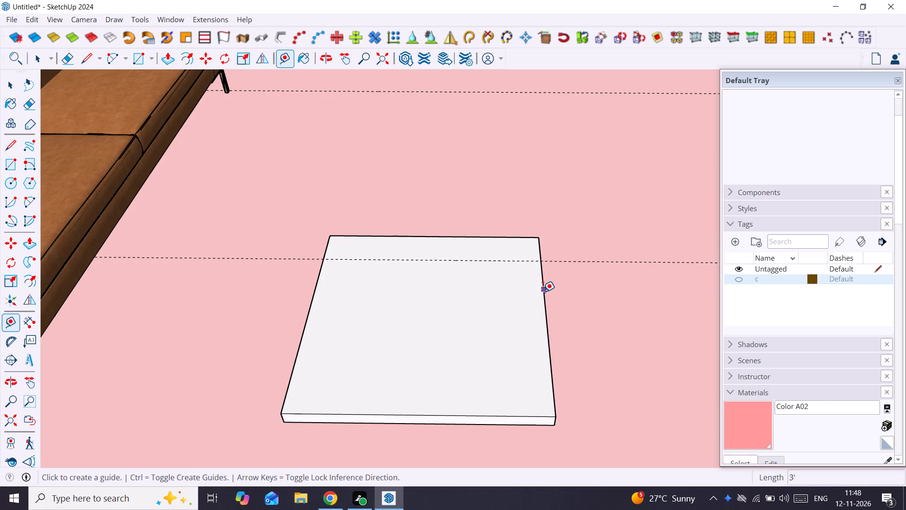
{"action": "left_click", "coordinate": [543, 292]}
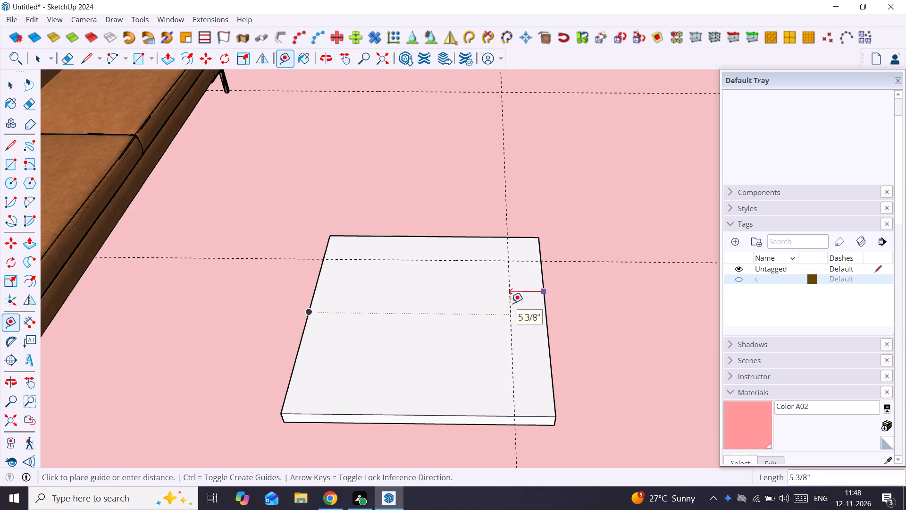
{"action": "type", "text": "6\""}
{"action": "key", "text": "Return"}
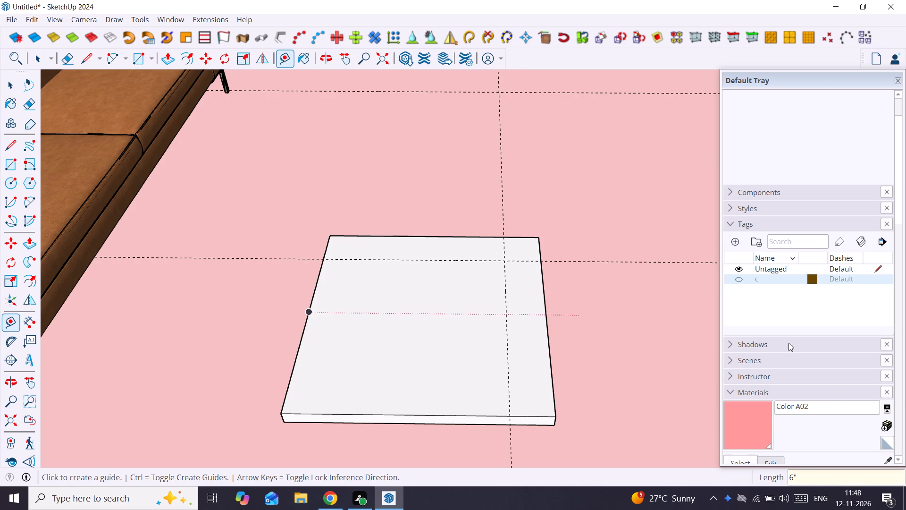
{"action": "left_click", "coordinate": [303, 325]}
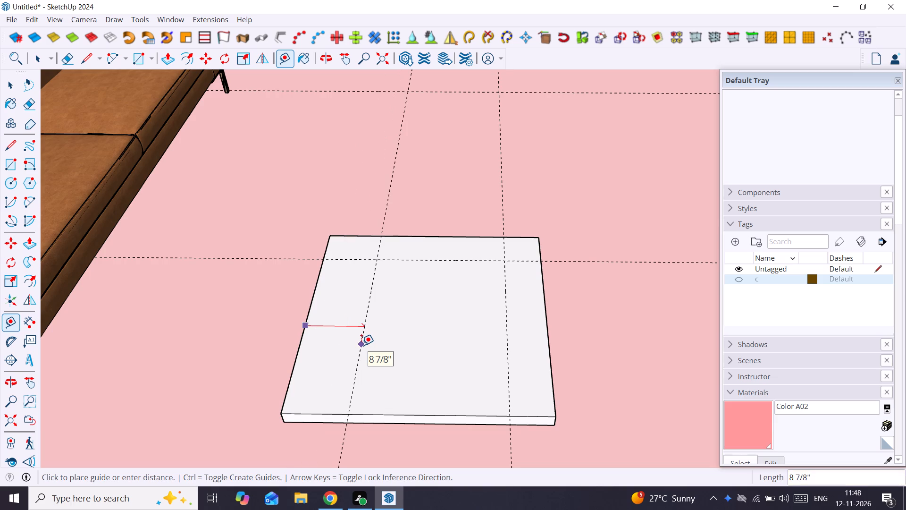
{"action": "type", "text": "6\""}
{"action": "key", "text": "Return"}
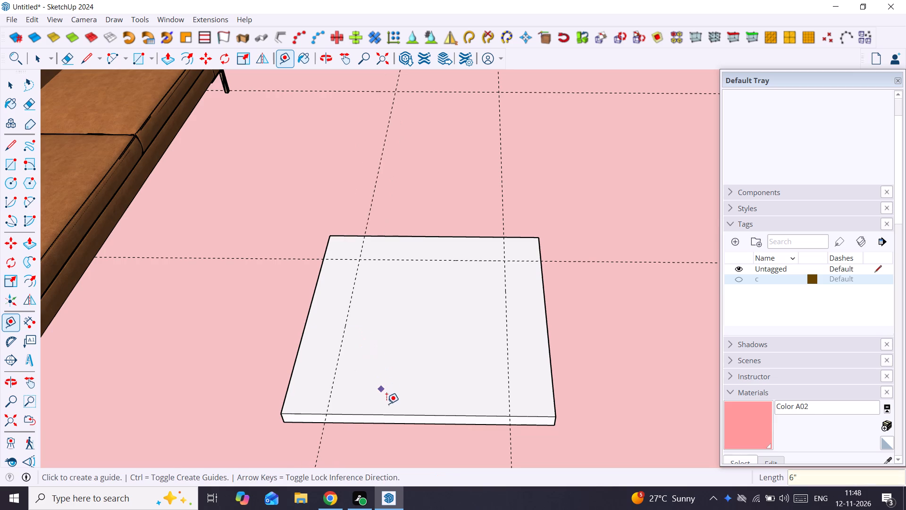
{"action": "left_click", "coordinate": [393, 414]}
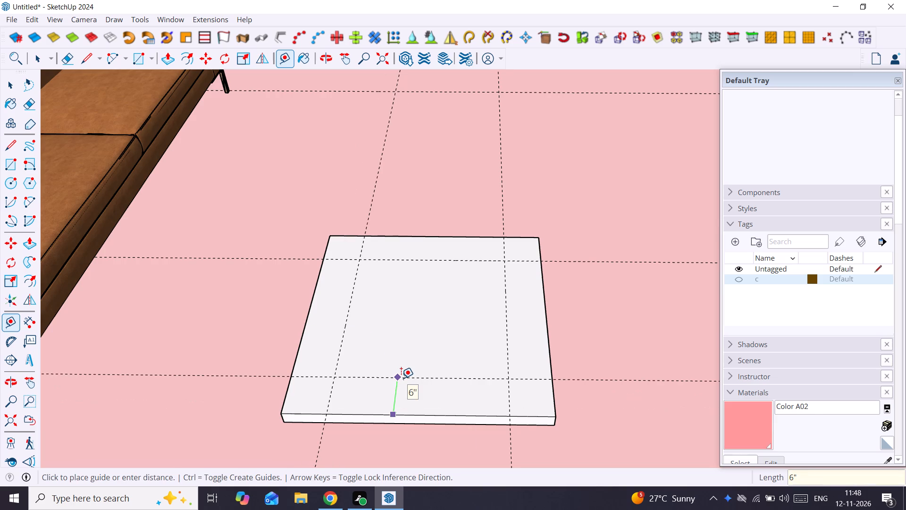
{"action": "type", "text": "6\""}
{"action": "key", "text": "Return"}
{"action": "key", "text": "space"}
Draw a 2' by 2' square between the guide intersections on the slab's top and make it a group.
{"action": "key", "text": "r"}
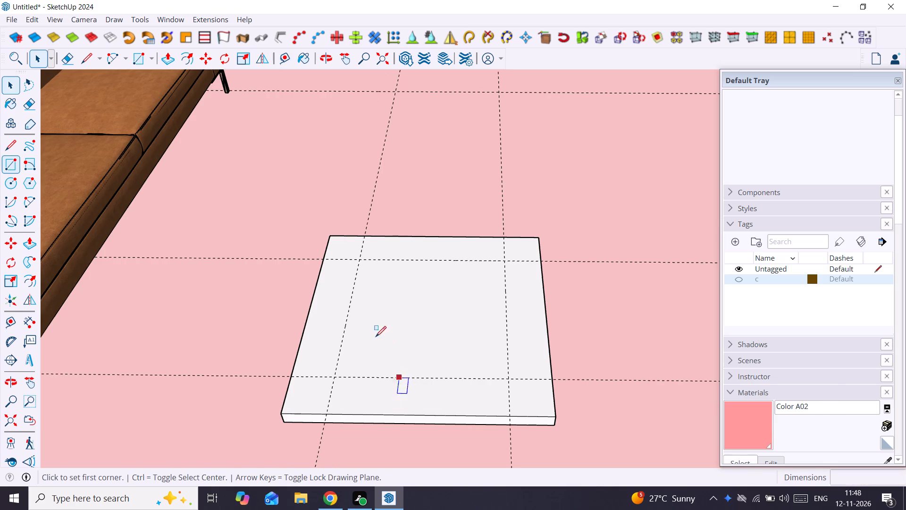
{"action": "left_click", "coordinate": [360, 256]}
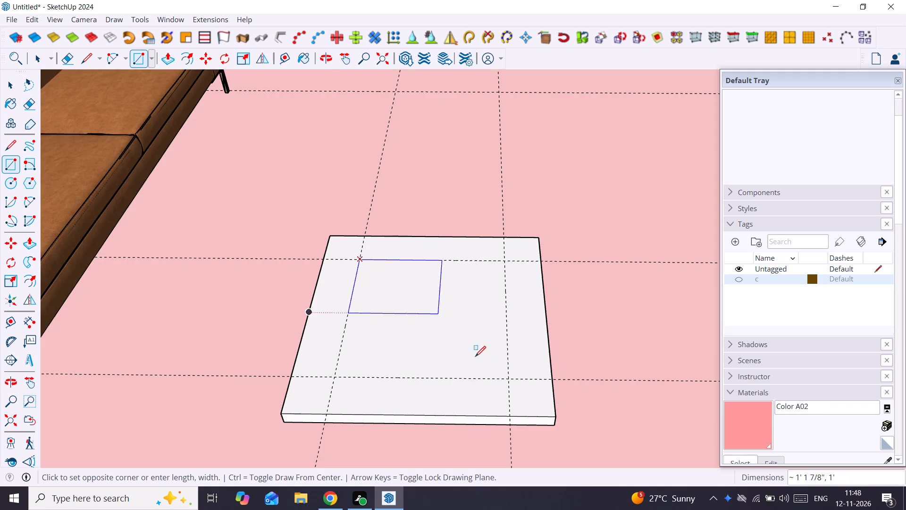
{"action": "left_click", "coordinate": [508, 378]}
{"action": "key", "text": "space"}
{"action": "triple_click", "coordinate": [490, 357]}
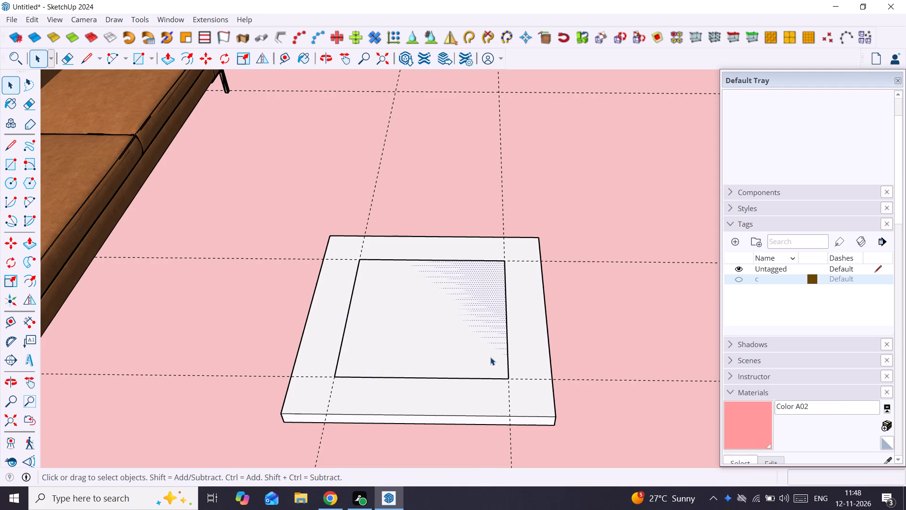
{"action": "right_click", "coordinate": [490, 357]}
{"action": "left_click", "coordinate": [556, 229]}
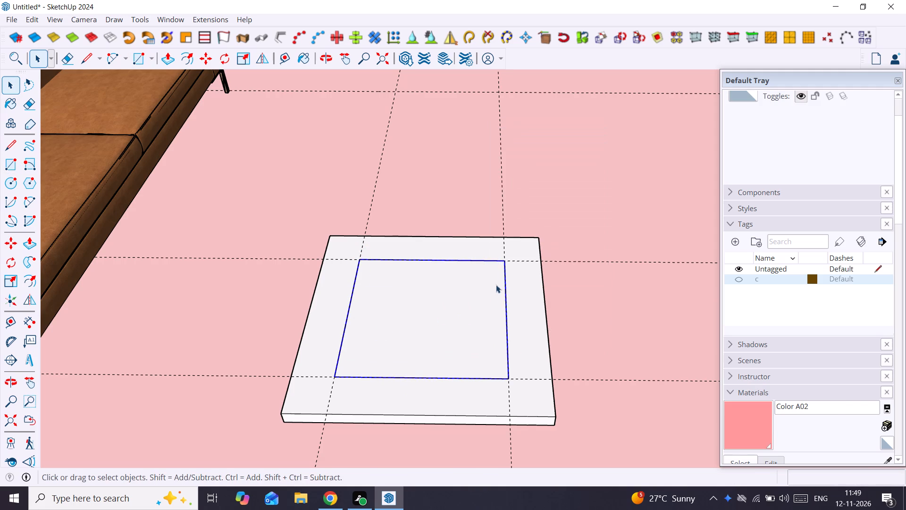
Extrude the inner square's face 2" upward inside its group and close the group.
{"action": "double_click", "coordinate": [489, 293]}
{"action": "left_click", "coordinate": [485, 301]}
{"action": "key", "text": "p"}
{"action": "left_click", "coordinate": [485, 301]}
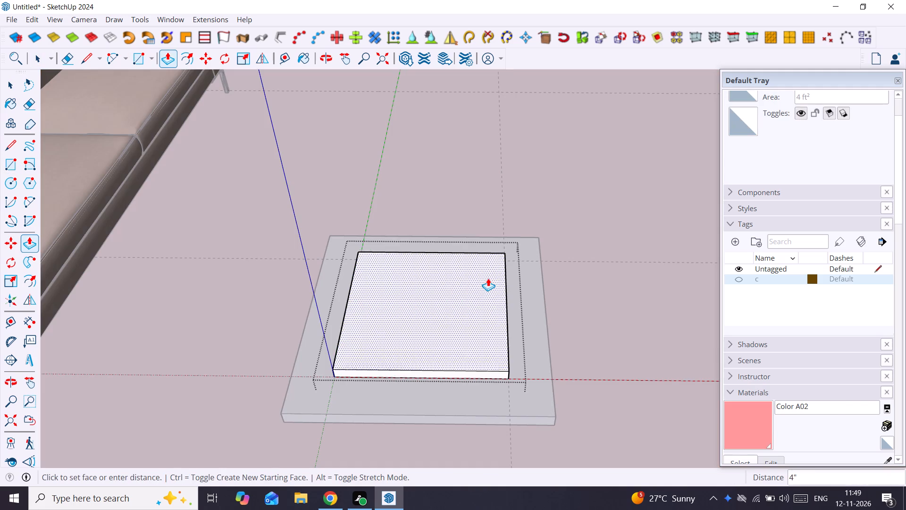
{"action": "type", "text": "2\""}
{"action": "key", "text": "Return"}
{"action": "key", "text": "space"}
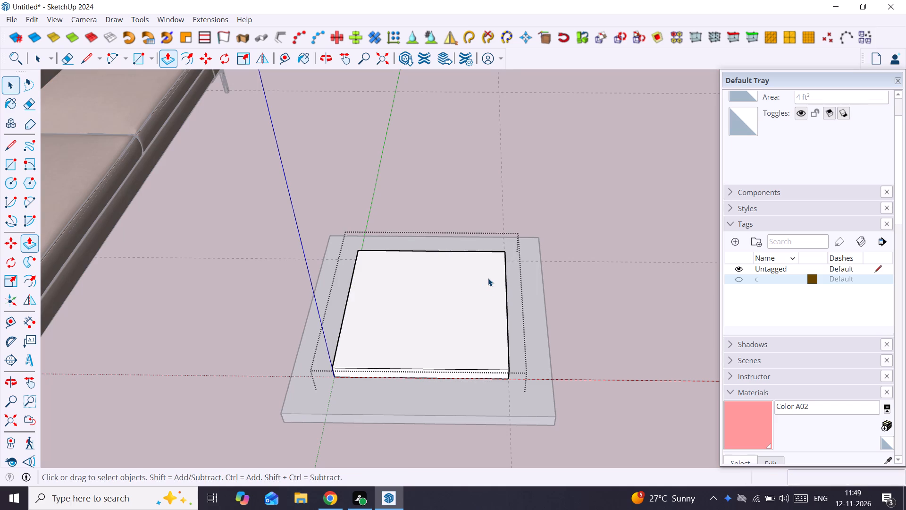
{"action": "left_click", "coordinate": [533, 197]}
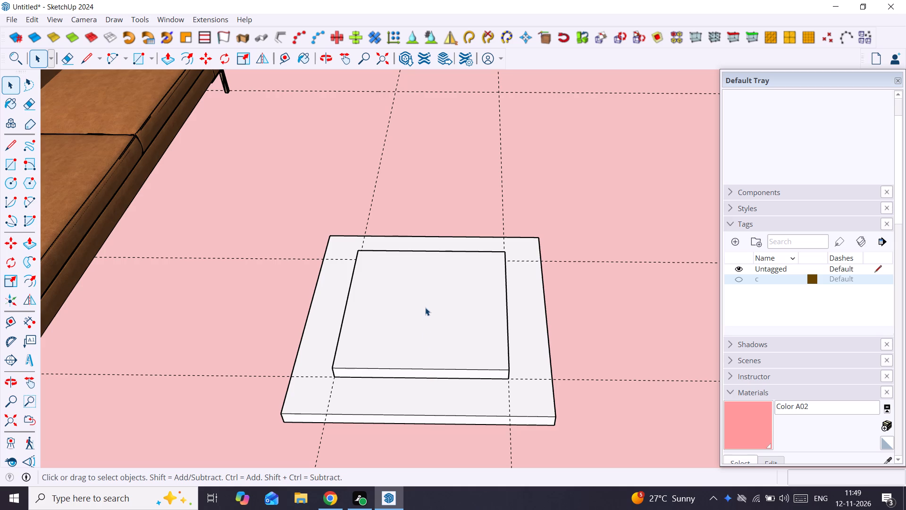
Open the group of the smaller raised slab on top of the base slab for editing.
{"action": "scroll", "coordinate": [425, 307], "scroll_direction": "up", "scroll_amount": 1}
{"action": "middle_click_drag", "start_coordinate": [425, 307], "coordinate": [424, 330]}
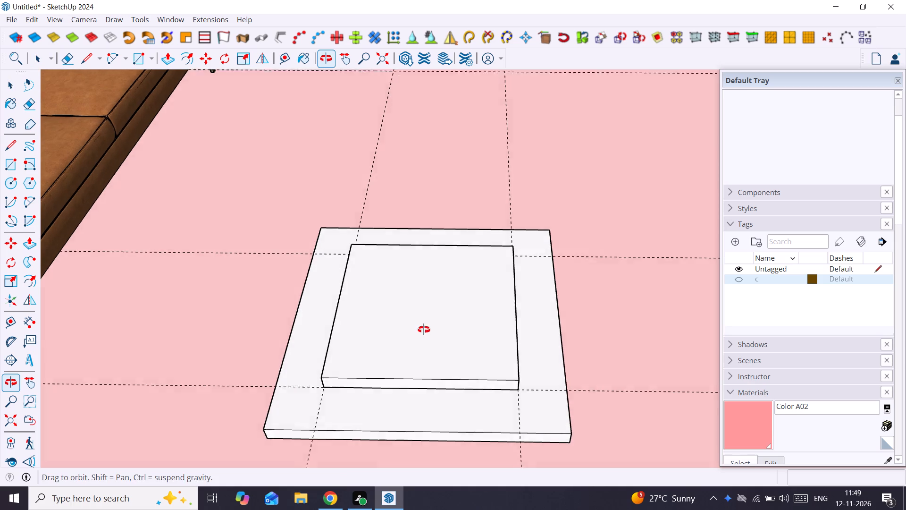
{"action": "middle_click_drag", "start_coordinate": [424, 330], "coordinate": [428, 359]}
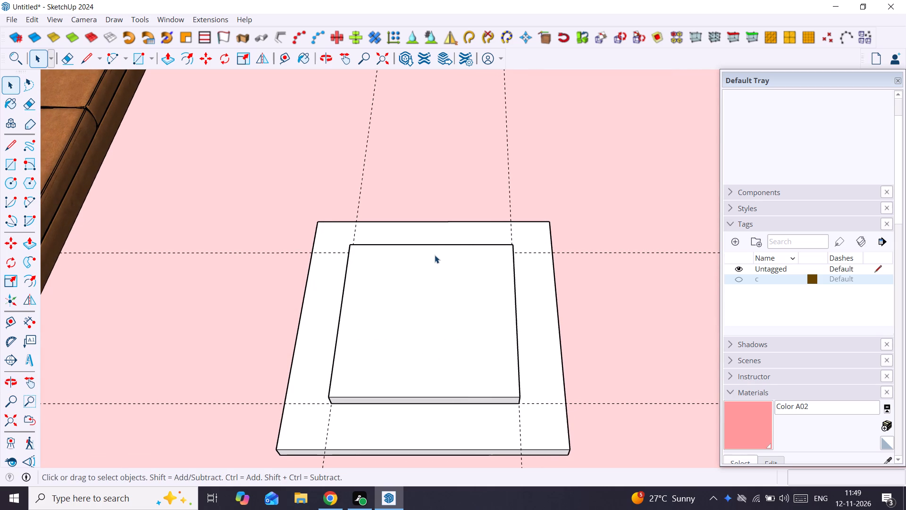
{"action": "right_click", "coordinate": [438, 246]}
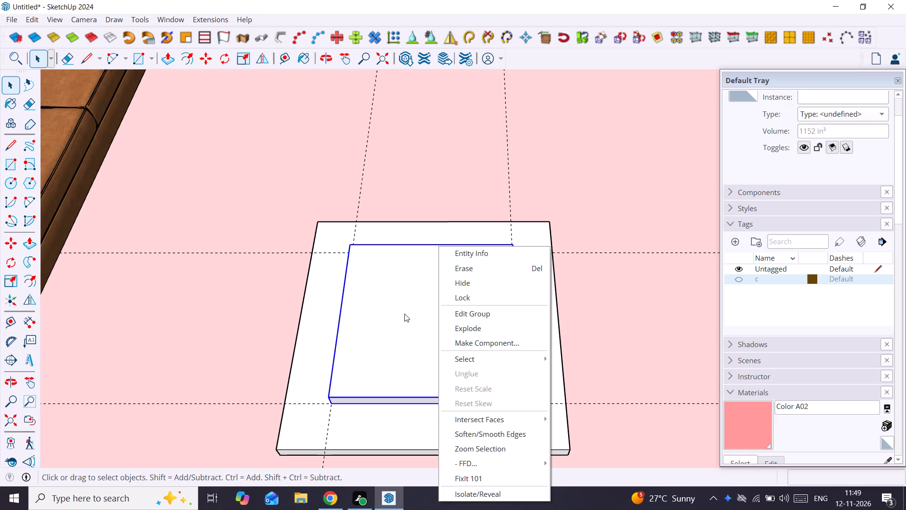
{"action": "double_click", "coordinate": [409, 294]}
{"action": "double_click", "coordinate": [428, 299]}
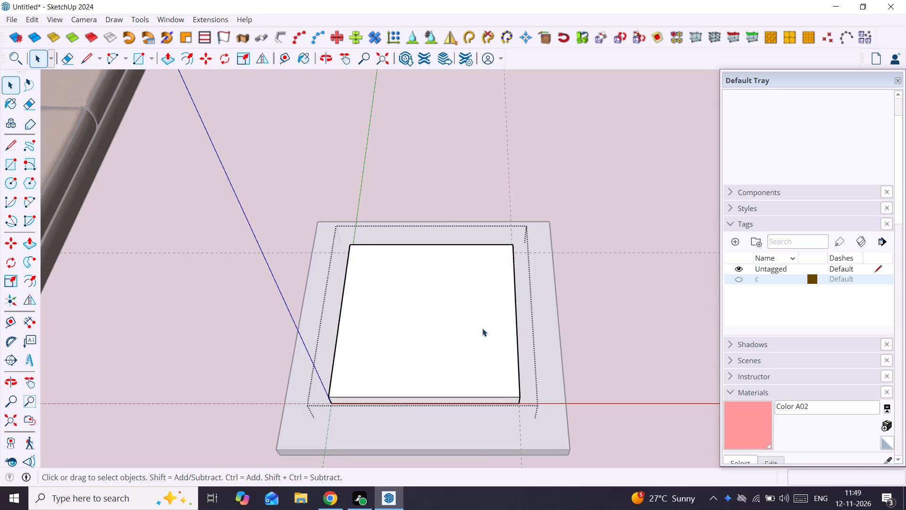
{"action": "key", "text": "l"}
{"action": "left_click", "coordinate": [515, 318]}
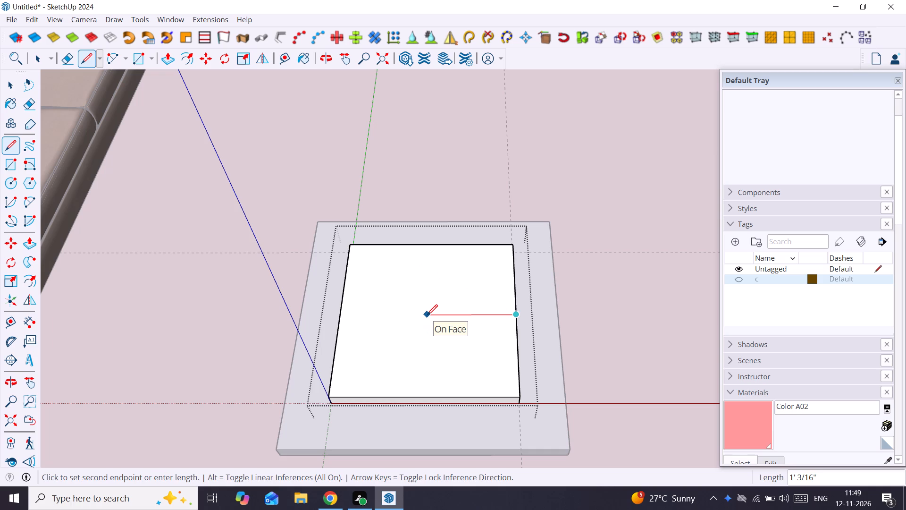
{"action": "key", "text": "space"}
Draw a 2' line across the raised slab's top face from the front edge's midpoint to the back edge's midpoint.
{"action": "key", "text": "l"}
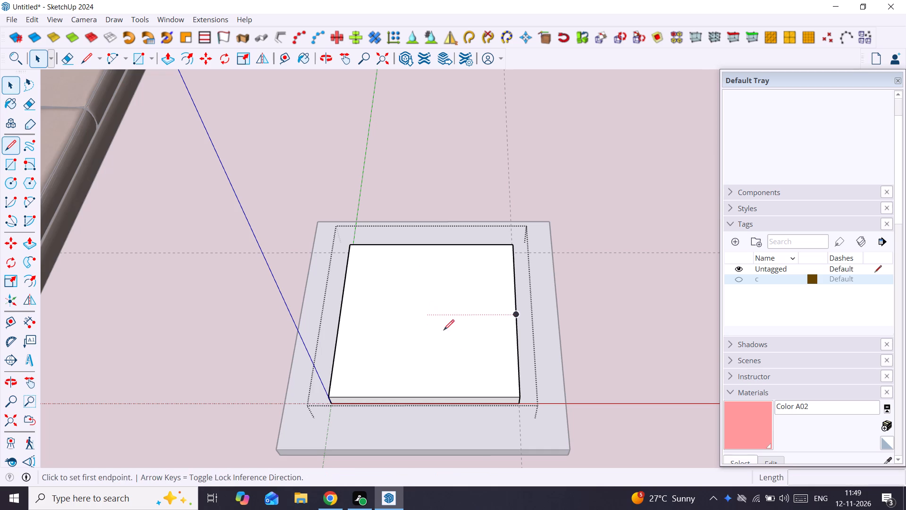
{"action": "left_click", "coordinate": [423, 396]}
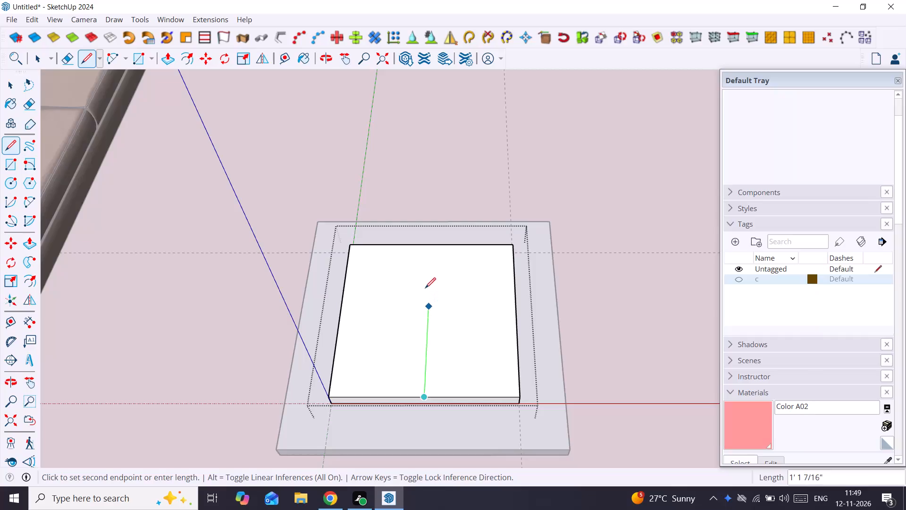
{"action": "left_click", "coordinate": [430, 245]}
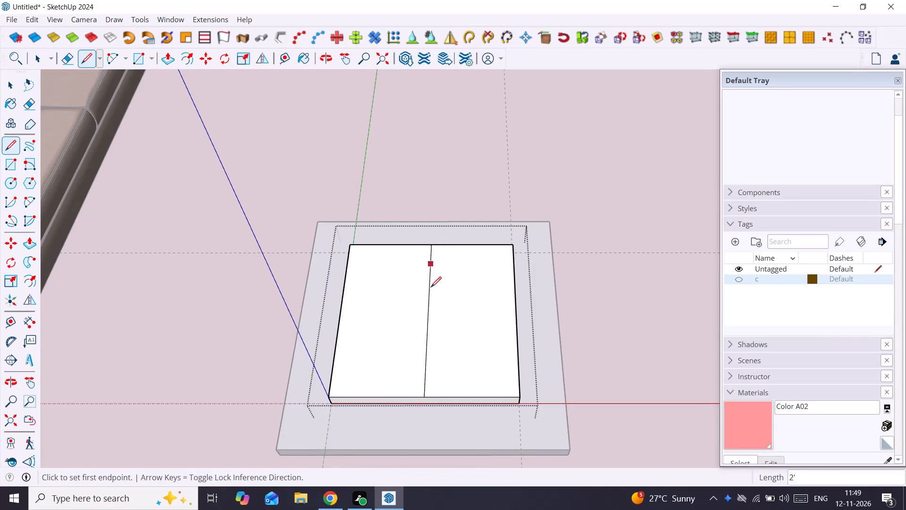
{"action": "key", "text": "space"}
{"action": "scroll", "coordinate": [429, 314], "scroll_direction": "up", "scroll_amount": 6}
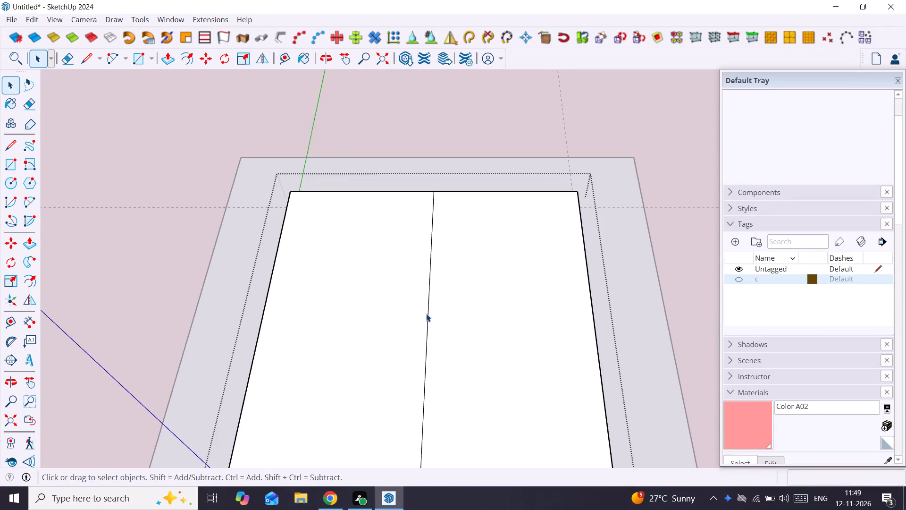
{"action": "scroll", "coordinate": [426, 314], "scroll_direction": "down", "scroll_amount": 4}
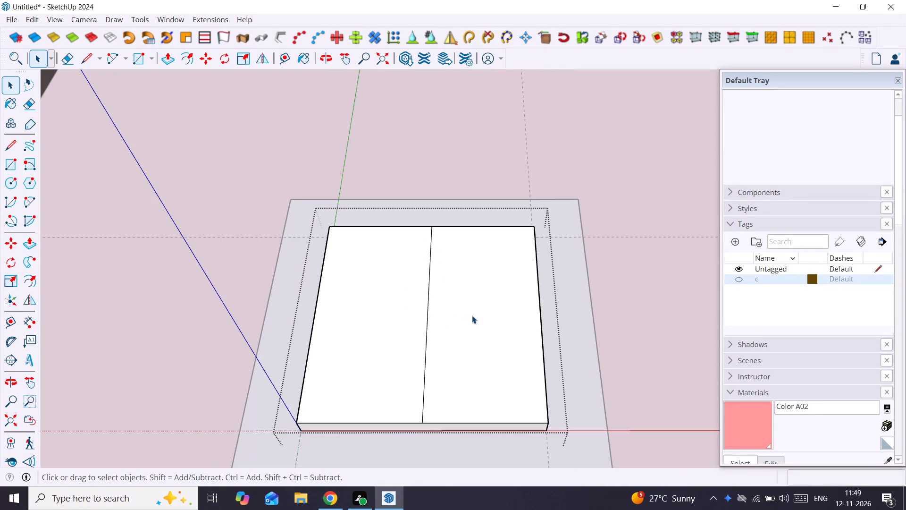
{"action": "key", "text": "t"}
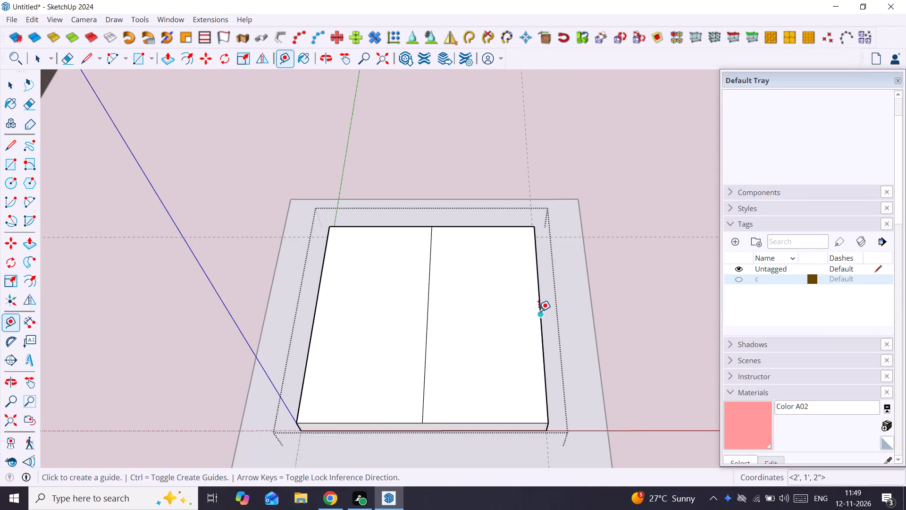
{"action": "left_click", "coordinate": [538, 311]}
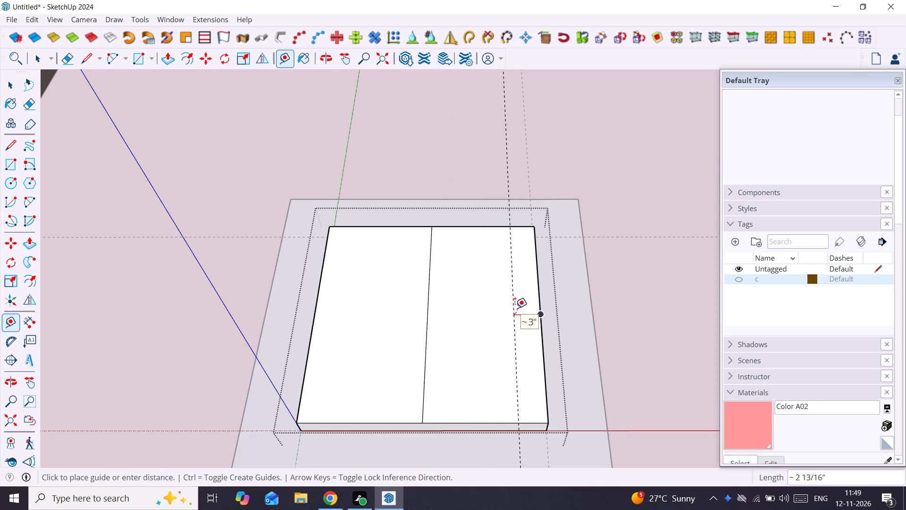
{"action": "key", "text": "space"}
Draw a crossing line between the side-edge midpoints, dividing the raised slab's top face into four quarters.
{"action": "key", "text": "l"}
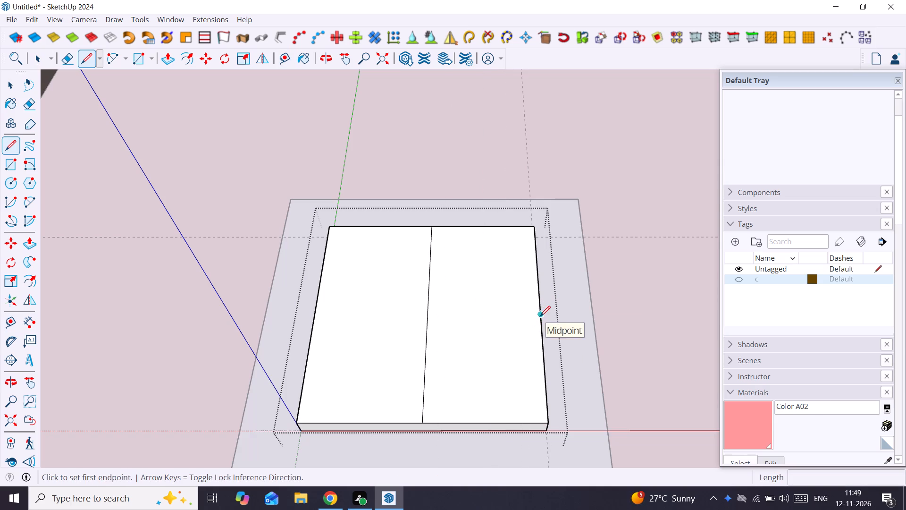
{"action": "left_click", "coordinate": [540, 316]}
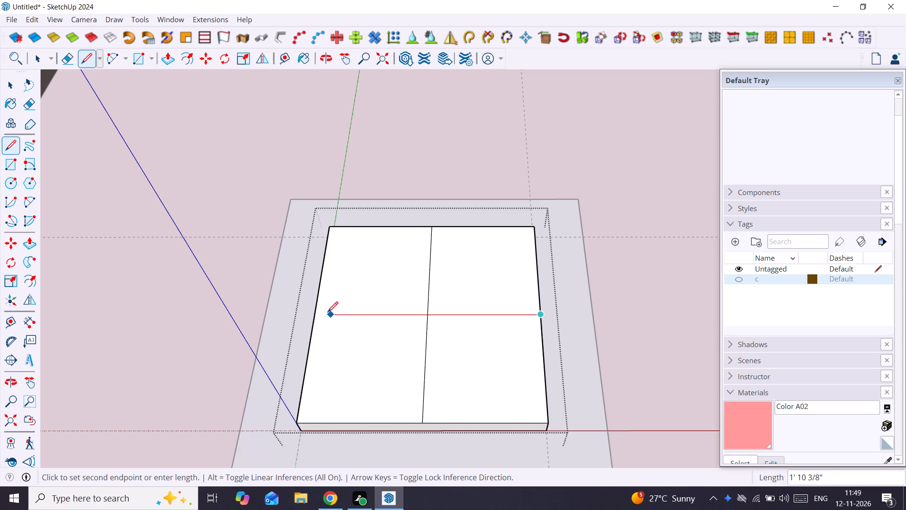
{"action": "left_click", "coordinate": [319, 315]}
{"action": "key", "text": "space"}
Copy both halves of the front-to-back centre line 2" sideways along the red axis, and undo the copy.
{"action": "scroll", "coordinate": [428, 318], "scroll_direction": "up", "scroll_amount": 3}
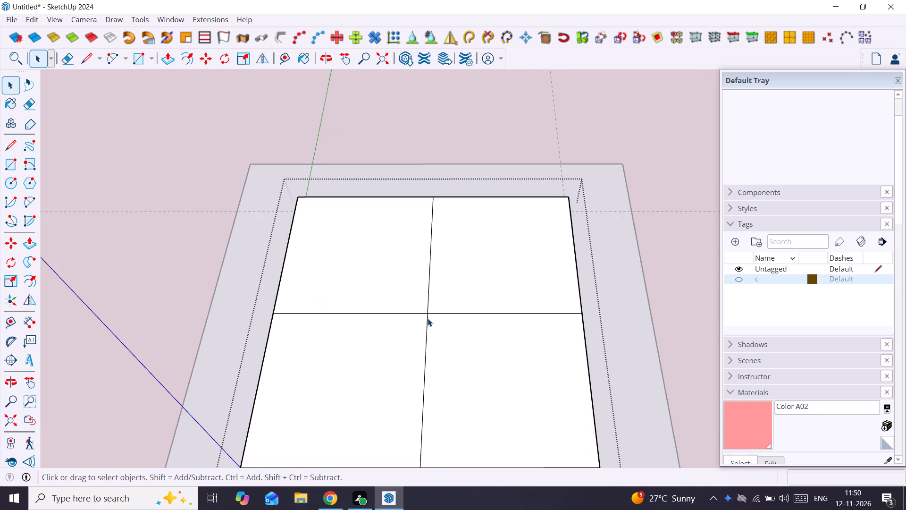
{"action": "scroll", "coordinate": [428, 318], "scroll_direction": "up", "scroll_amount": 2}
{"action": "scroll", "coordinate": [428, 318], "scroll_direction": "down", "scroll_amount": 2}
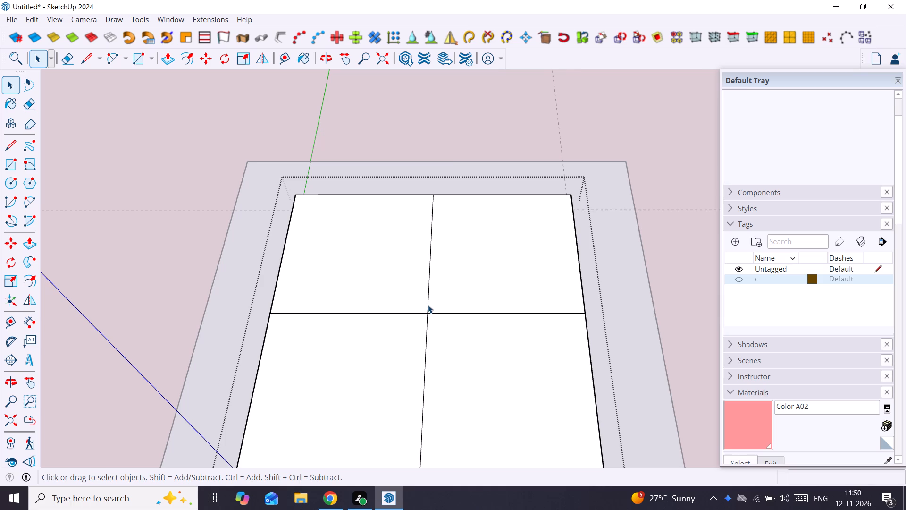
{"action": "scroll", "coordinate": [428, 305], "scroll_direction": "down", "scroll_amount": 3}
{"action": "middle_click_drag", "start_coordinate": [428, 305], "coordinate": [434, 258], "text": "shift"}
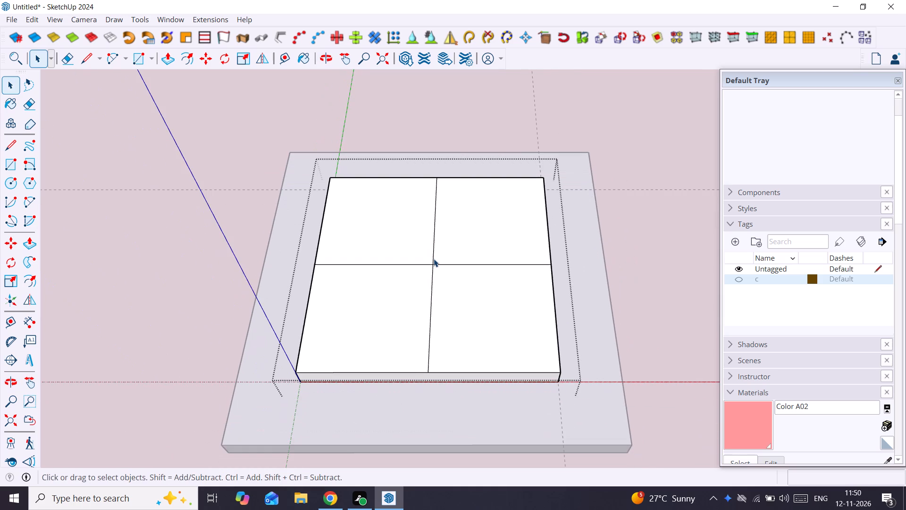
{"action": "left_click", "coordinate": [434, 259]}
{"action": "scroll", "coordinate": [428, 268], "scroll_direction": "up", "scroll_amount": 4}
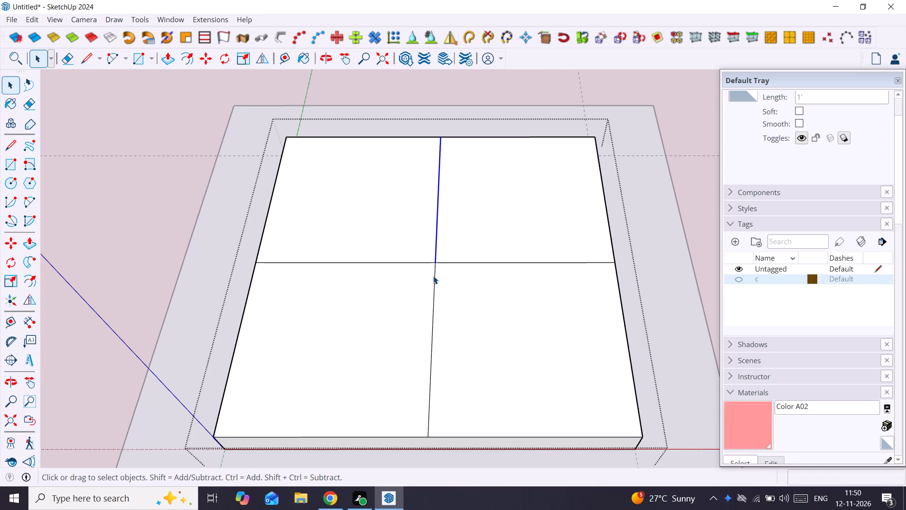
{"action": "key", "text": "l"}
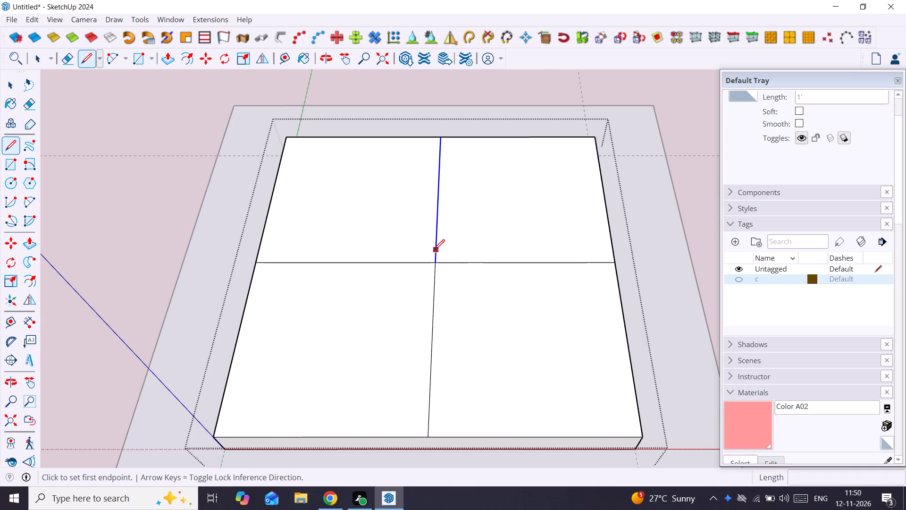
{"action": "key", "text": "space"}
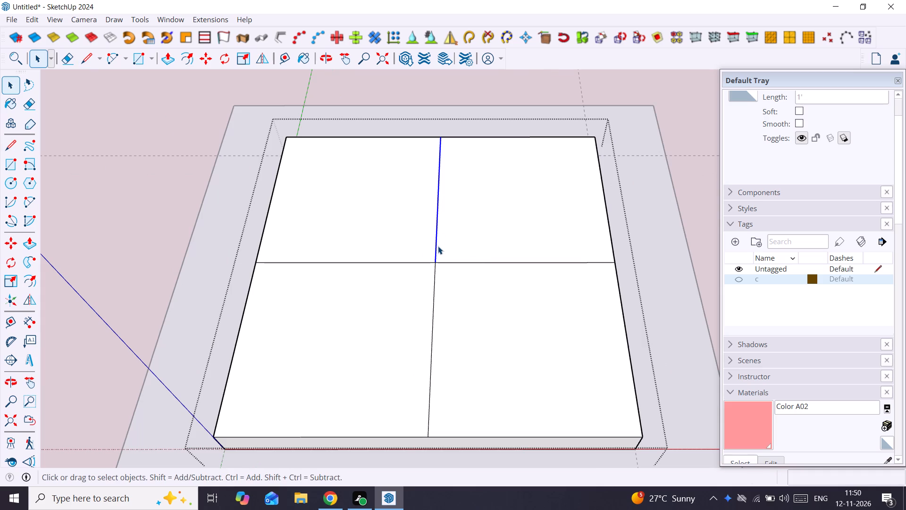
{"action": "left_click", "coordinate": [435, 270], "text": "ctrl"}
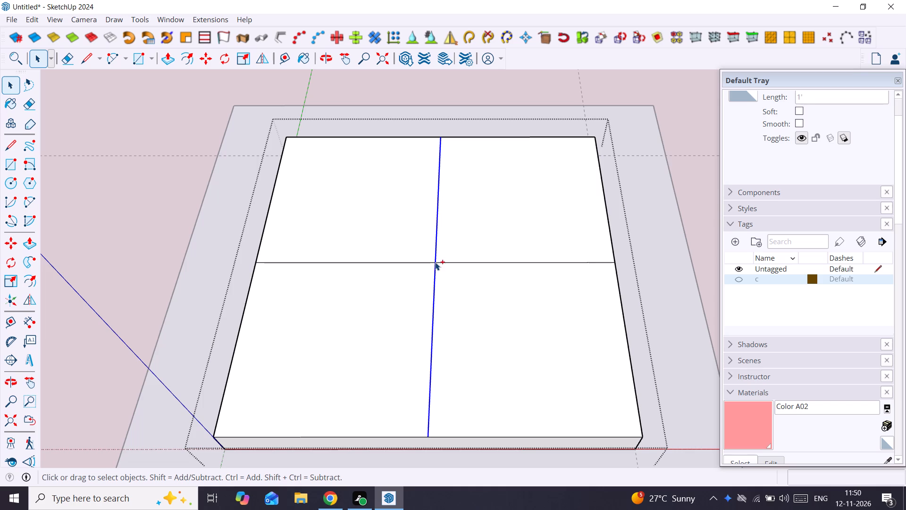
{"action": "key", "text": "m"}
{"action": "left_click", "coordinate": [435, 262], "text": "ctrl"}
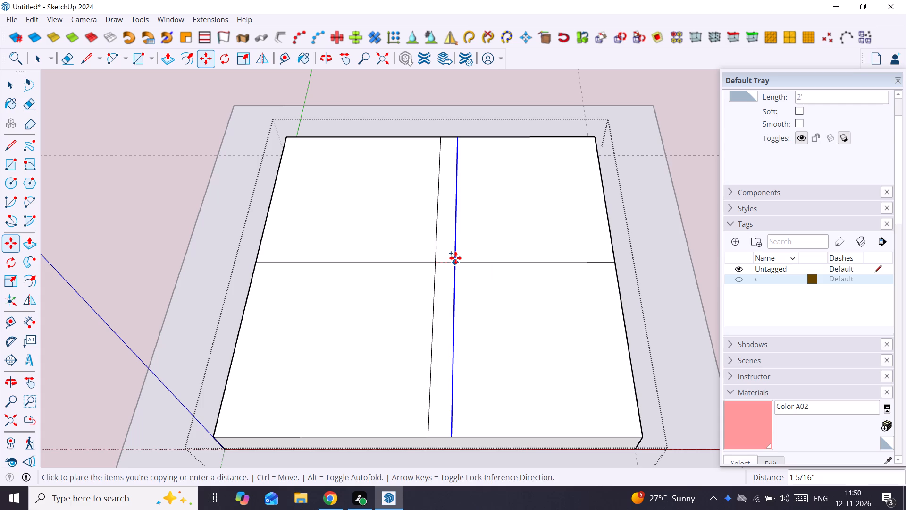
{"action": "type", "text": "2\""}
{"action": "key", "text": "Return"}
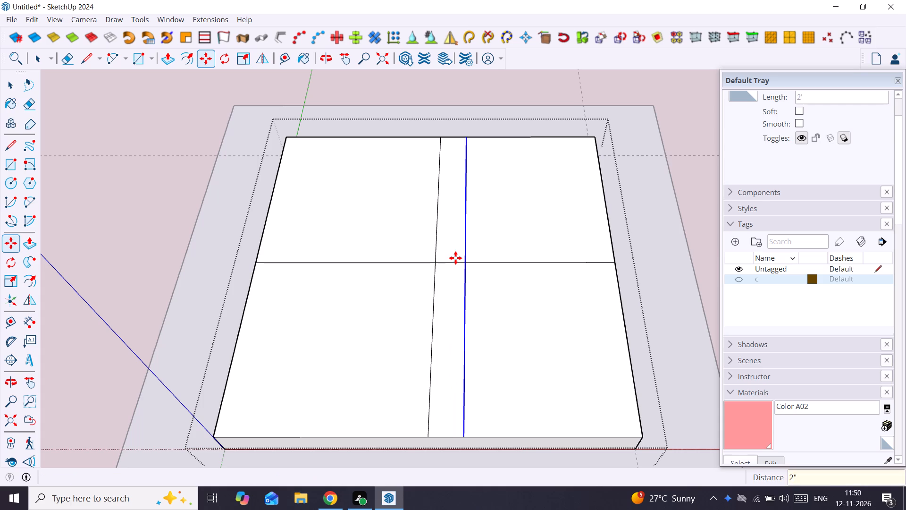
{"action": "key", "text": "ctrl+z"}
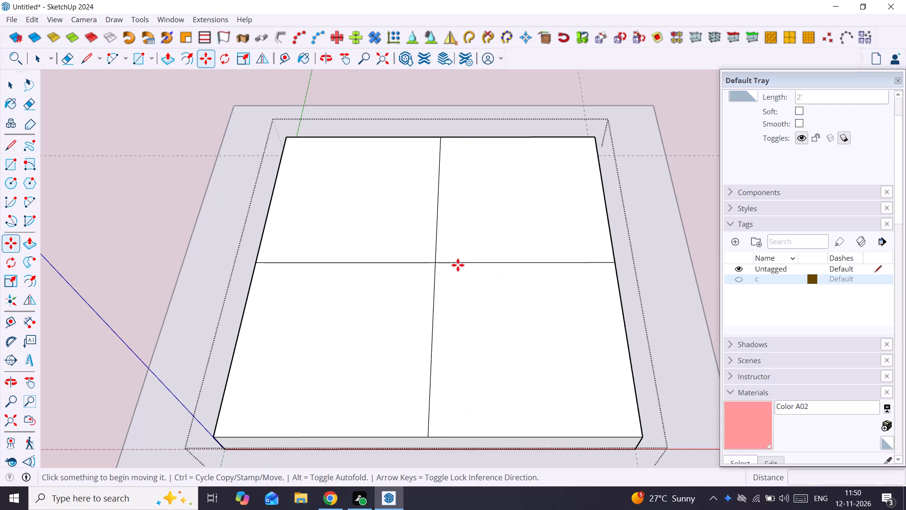
Copy both halves of the front-to-back centre line 1" to its right along the red axis.
{"action": "key", "text": "space"}
{"action": "left_click", "coordinate": [435, 273]}
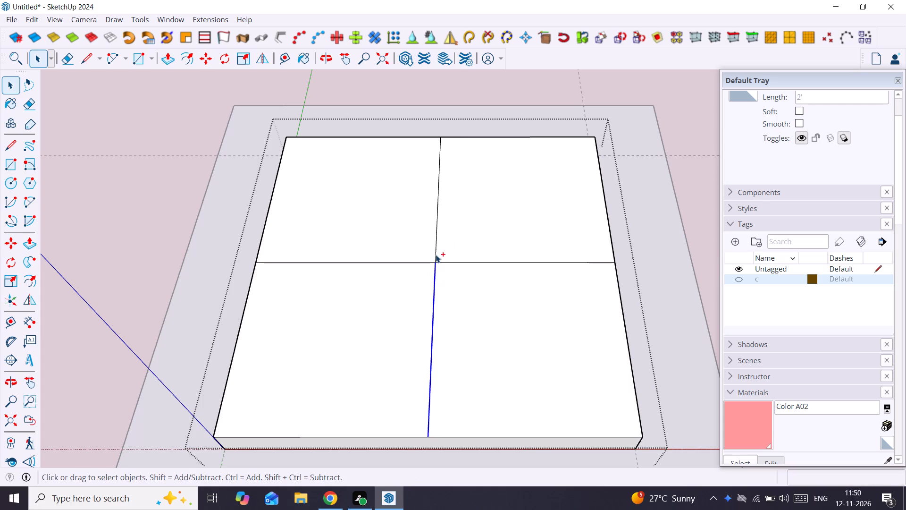
{"action": "left_click", "coordinate": [436, 252], "text": "ctrl"}
{"action": "key", "text": "m"}
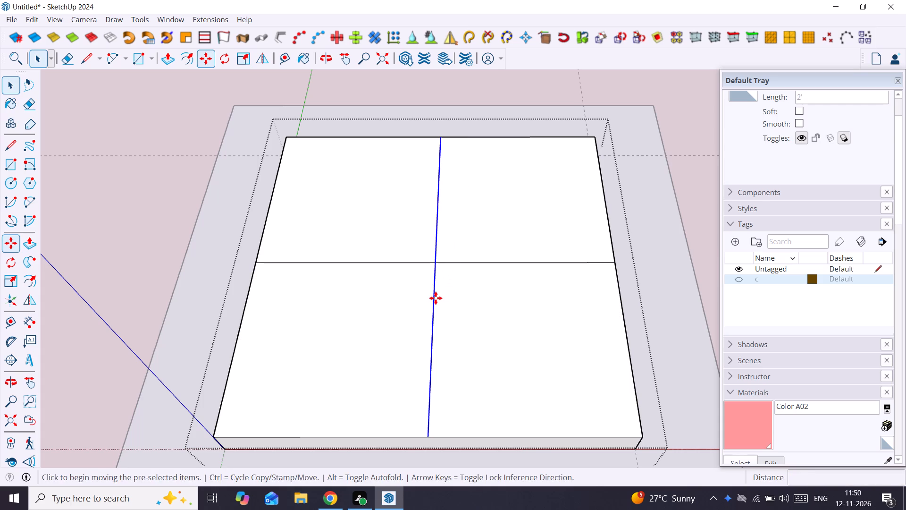
{"action": "left_click", "coordinate": [436, 298]}
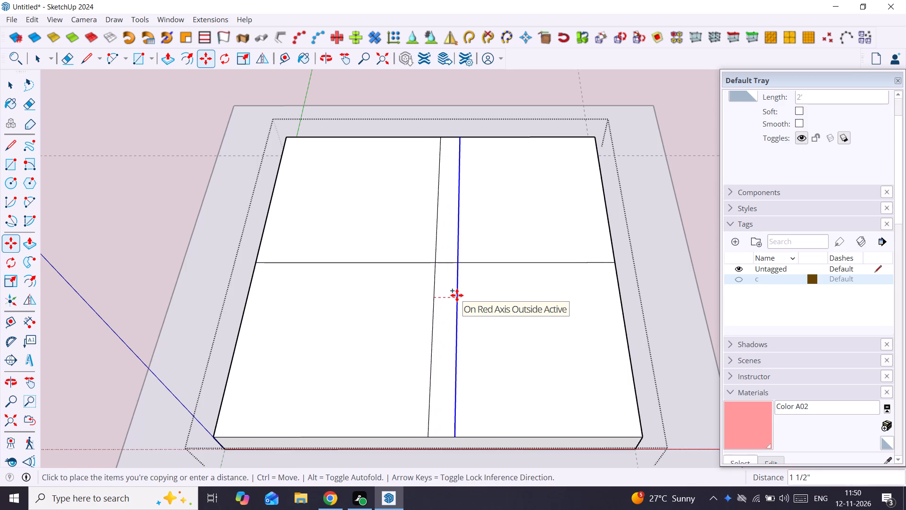
{"action": "type", "text": "1\""}
{"action": "key", "text": "Return"}
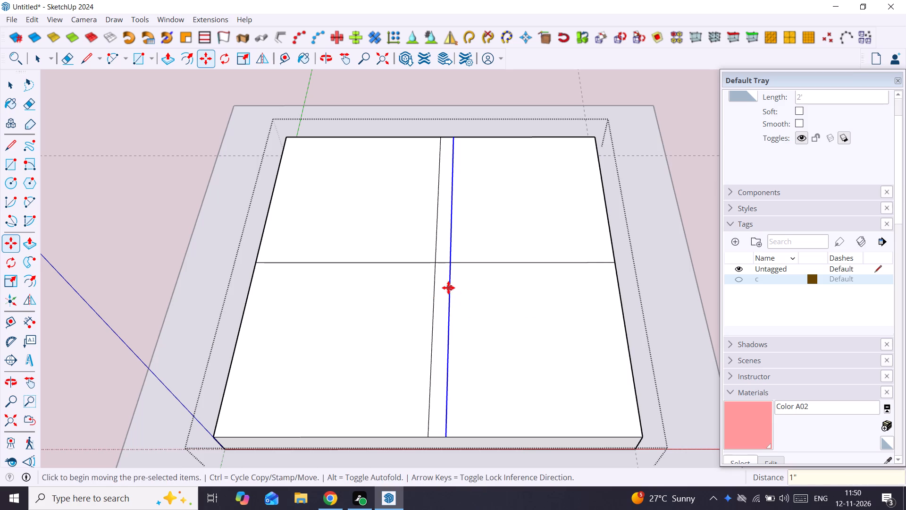
Copy the offset line 2" back past the centre line, placing a matching line on its other side.
{"action": "left_click", "coordinate": [448, 288]}
{"action": "key", "text": "1"}
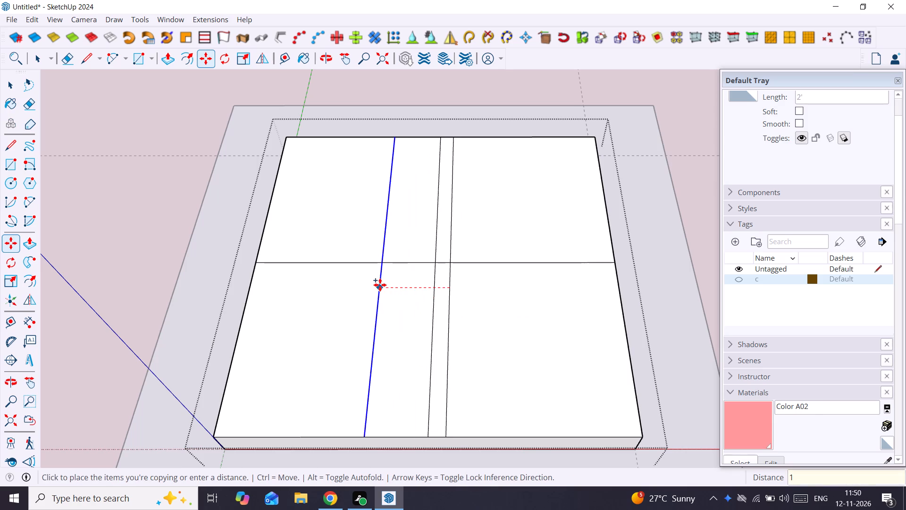
{"action": "key", "text": "BackSpace"}
{"action": "key", "text": "BackSpace"}
{"action": "type", "text": "2\""}
{"action": "key", "text": "Return"}
{"action": "key", "text": "space"}
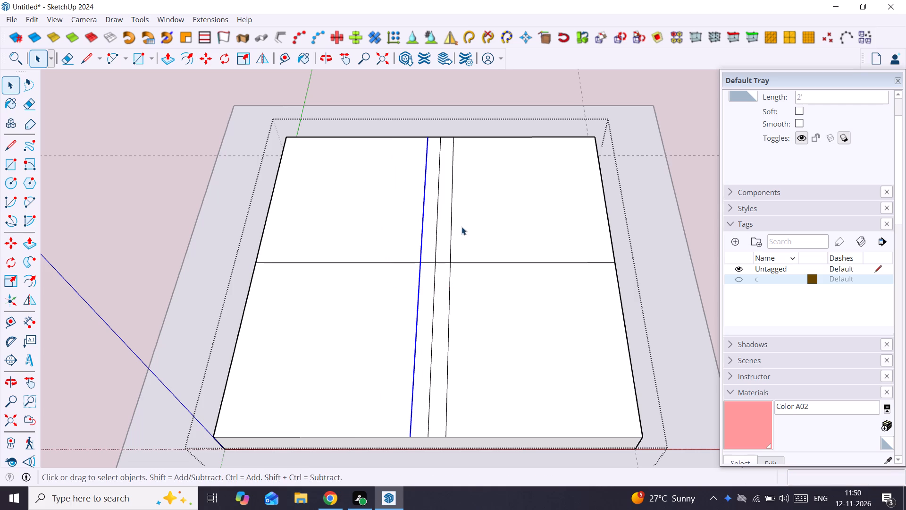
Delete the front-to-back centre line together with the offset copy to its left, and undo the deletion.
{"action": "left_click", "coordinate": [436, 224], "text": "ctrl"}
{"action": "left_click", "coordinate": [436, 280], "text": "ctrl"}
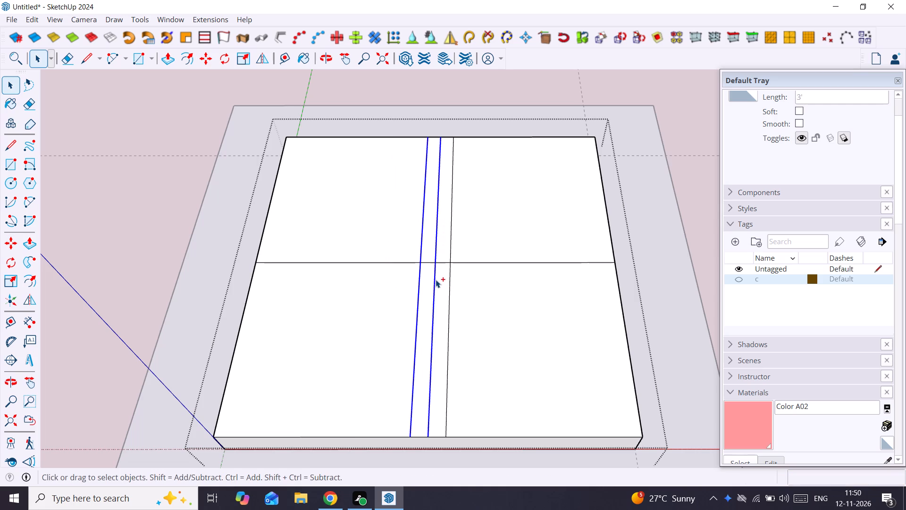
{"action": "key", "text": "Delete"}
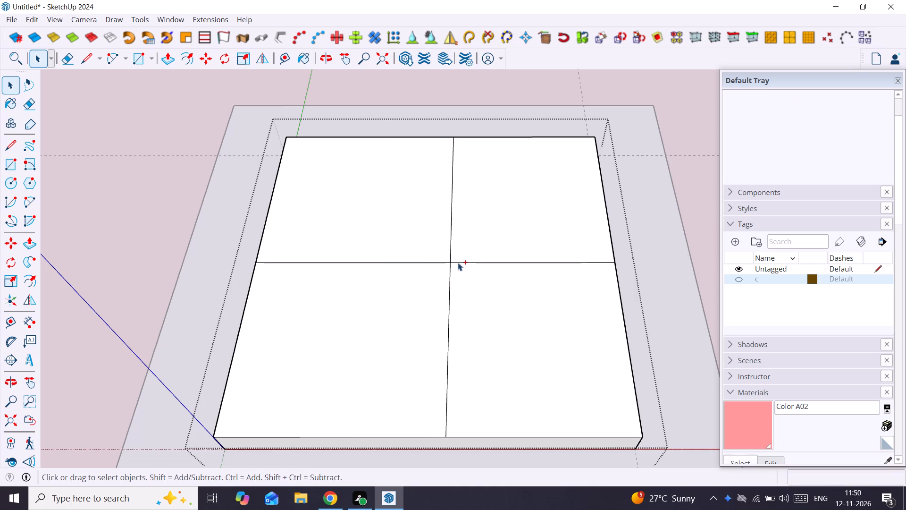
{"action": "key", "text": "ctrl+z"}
Delete both halves of the front-to-back centre line between its two offset lines on the upper slab.
{"action": "left_click", "coordinate": [436, 254]}
{"action": "left_click", "coordinate": [437, 281], "text": "ctrl"}
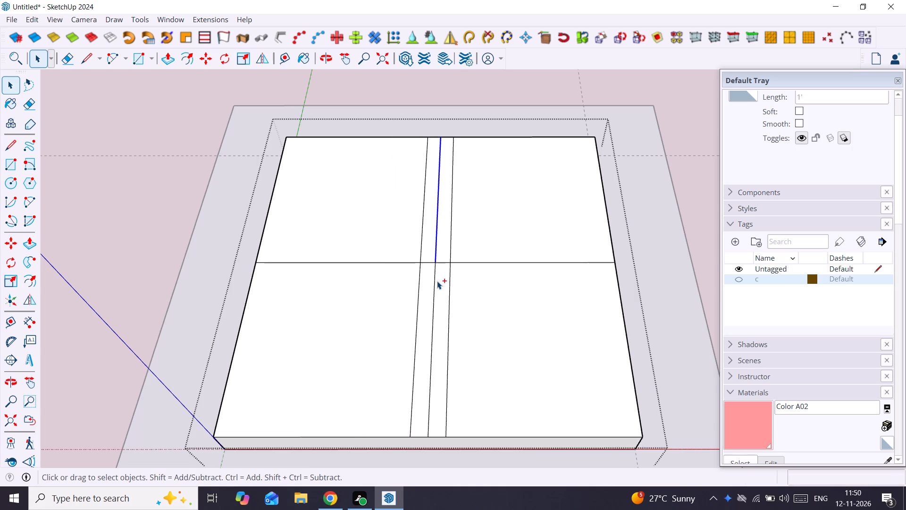
{"action": "left_click", "coordinate": [436, 282], "text": "ctrl"}
{"action": "left_click", "coordinate": [439, 279], "text": "shift"}
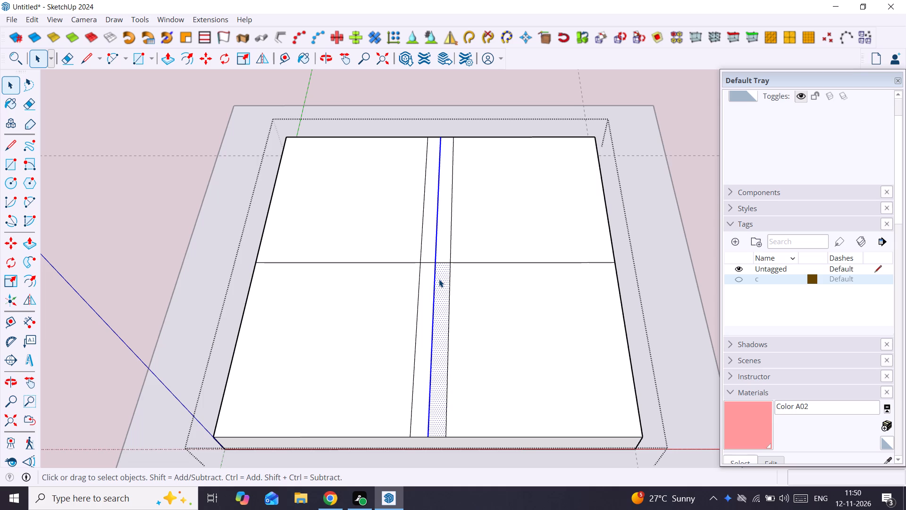
{"action": "left_click", "coordinate": [442, 287]}
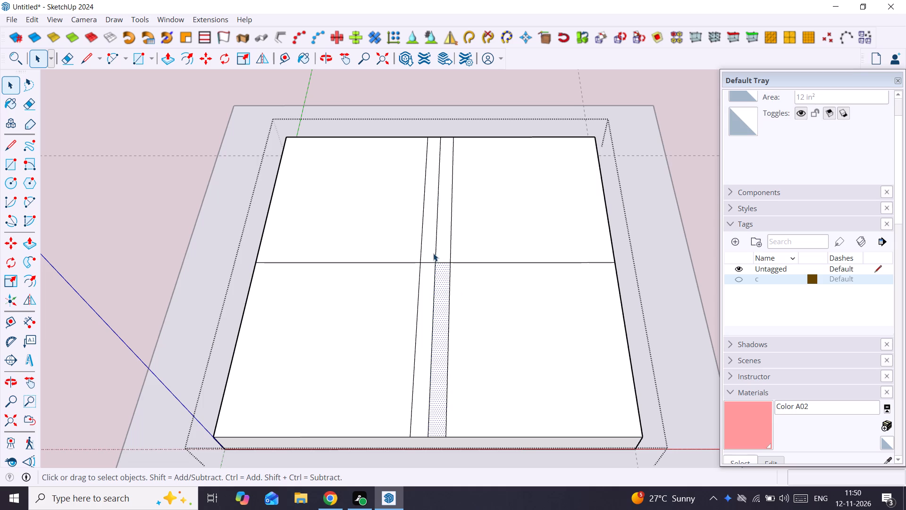
{"action": "left_click", "coordinate": [435, 250]}
{"action": "left_click", "coordinate": [436, 273], "text": "ctrl"}
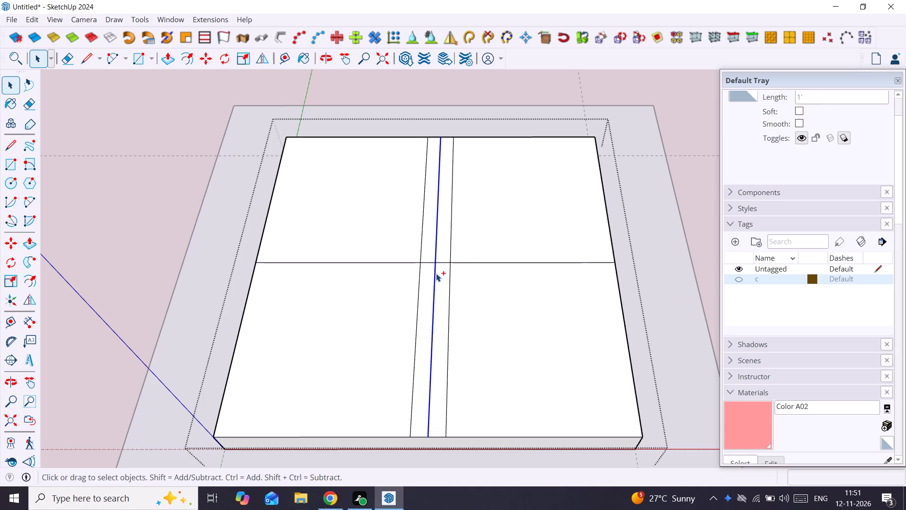
{"action": "key", "text": "Delete"}
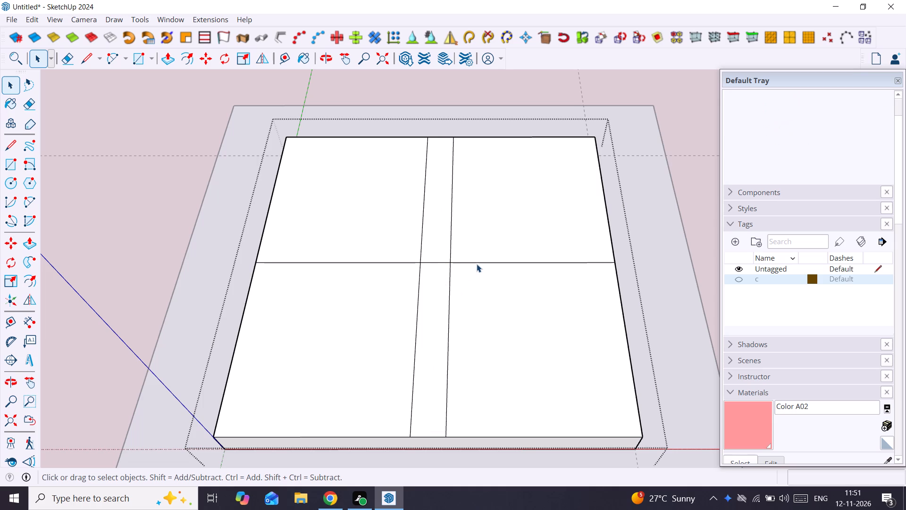
Copy all three segments of the side-to-side centre line 1" toward the slab's back edge along the green axis.
{"action": "left_click", "coordinate": [477, 264]}
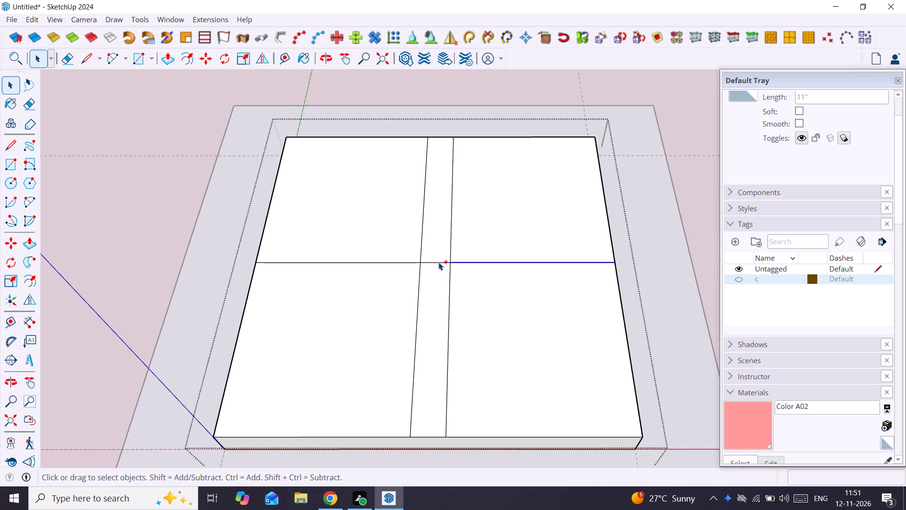
{"action": "left_click", "coordinate": [438, 262], "text": "ctrl"}
{"action": "left_click", "coordinate": [417, 262], "text": "ctrl"}
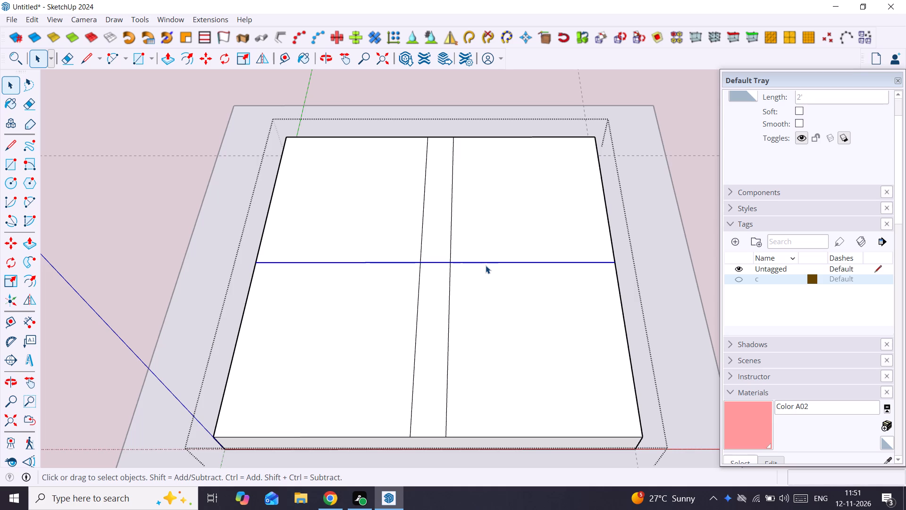
{"action": "key", "text": "m"}
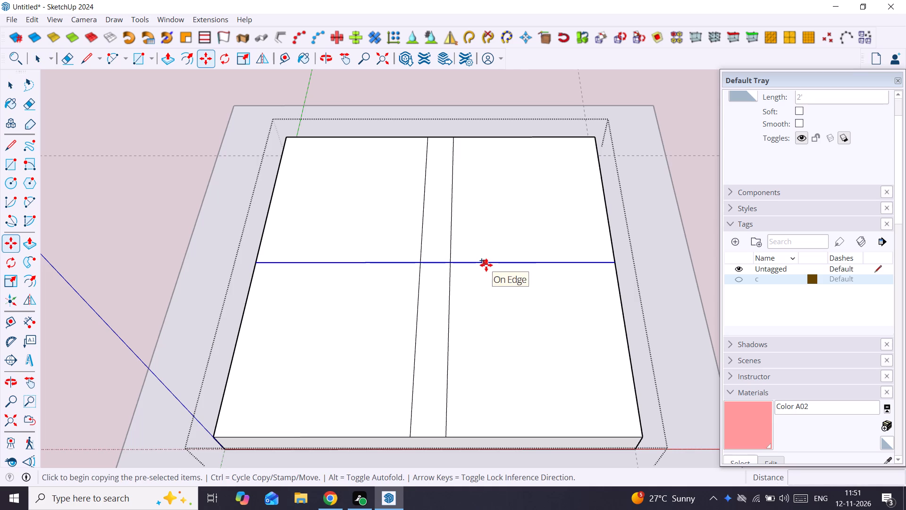
{"action": "left_click", "coordinate": [486, 265]}
{"action": "key", "text": "Left"}
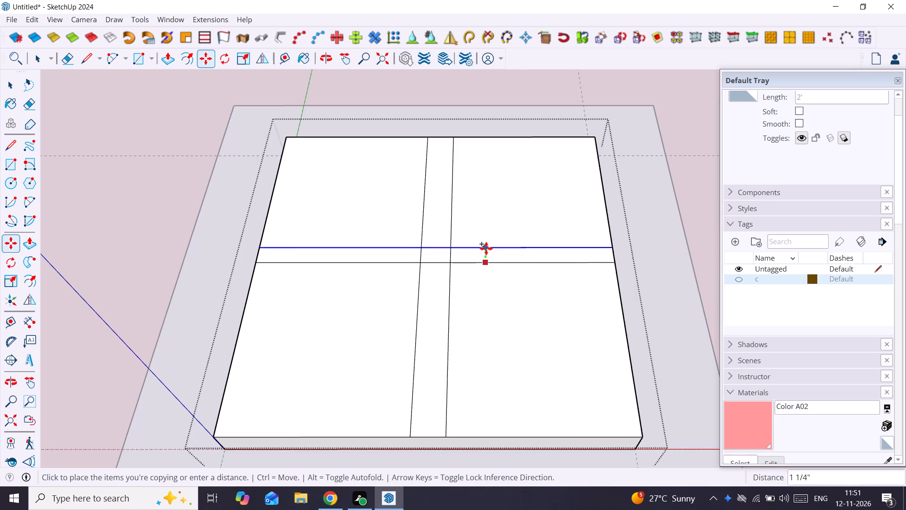
{"action": "type", "text": "1\""}
{"action": "key", "text": "Return"}
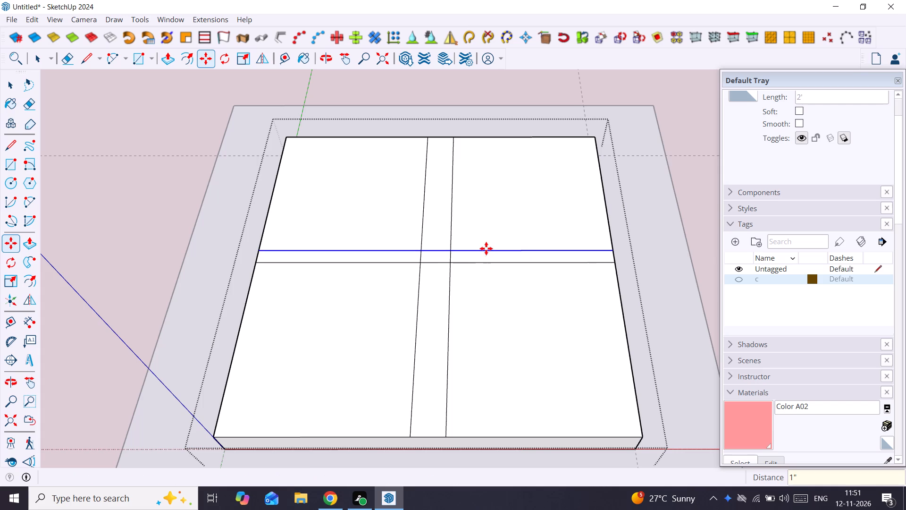
Copy the new offset line 2" back past the side-to-side centre line along the green axis, toward the front edge.
{"action": "left_click", "coordinate": [486, 248]}
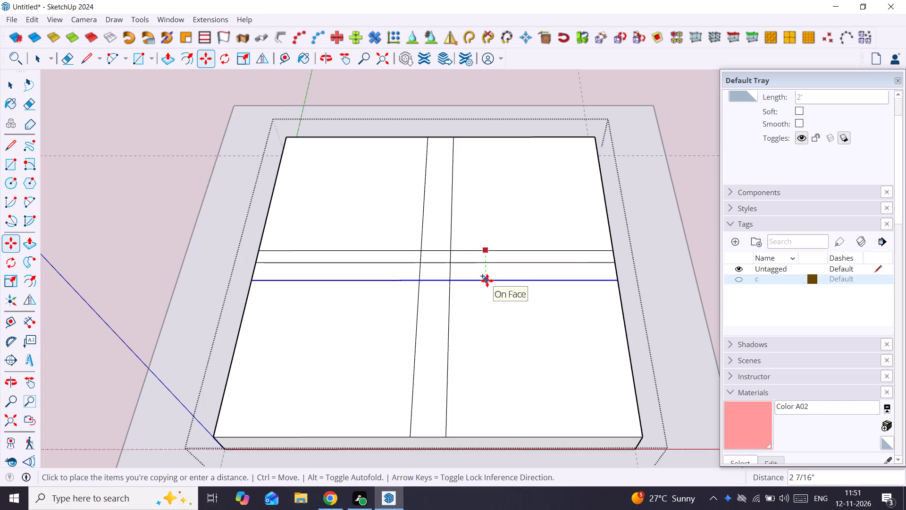
{"action": "key", "text": "Left"}
{"action": "type", "text": "2\""}
{"action": "key", "text": "Return"}
{"action": "key", "text": "space"}
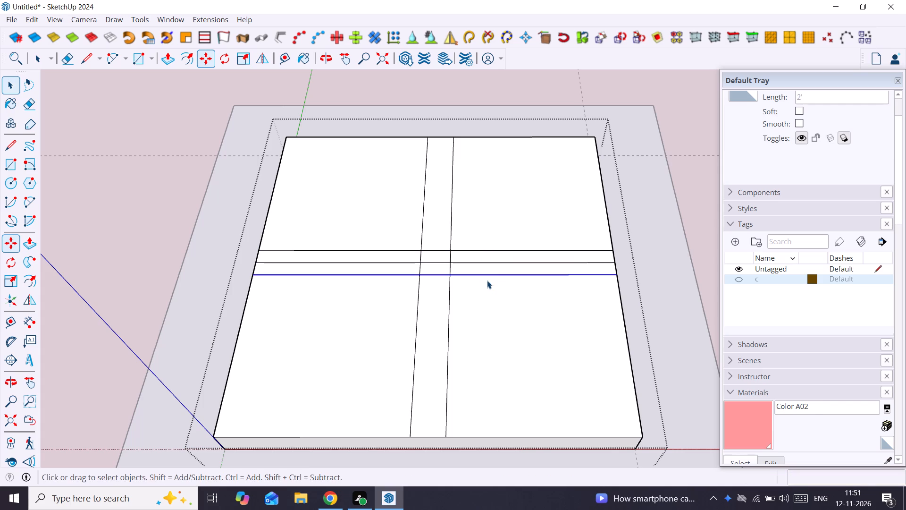
Delete every segment of the side-to-side centre line between its two offset lines.
{"action": "left_click", "coordinate": [495, 263]}
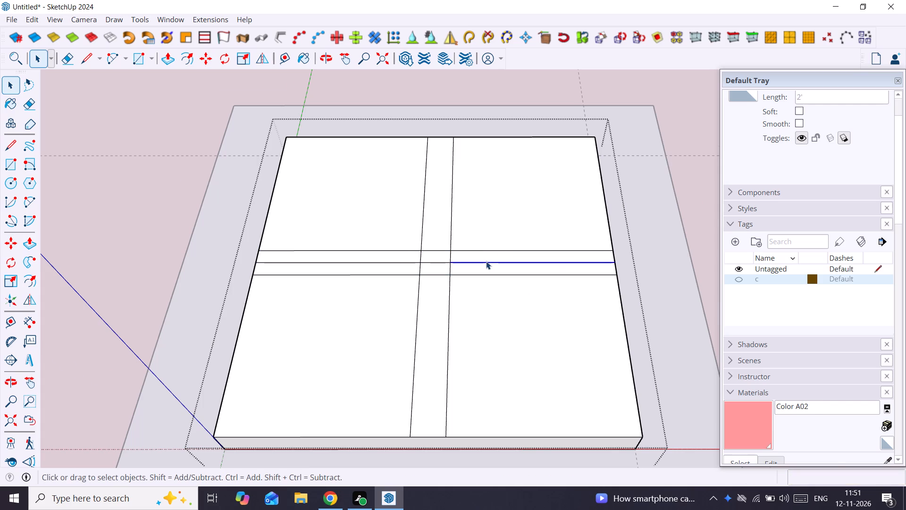
{"action": "scroll", "coordinate": [473, 260], "scroll_direction": "up", "scroll_amount": 3}
{"action": "left_click", "coordinate": [429, 263], "text": "ctrl"}
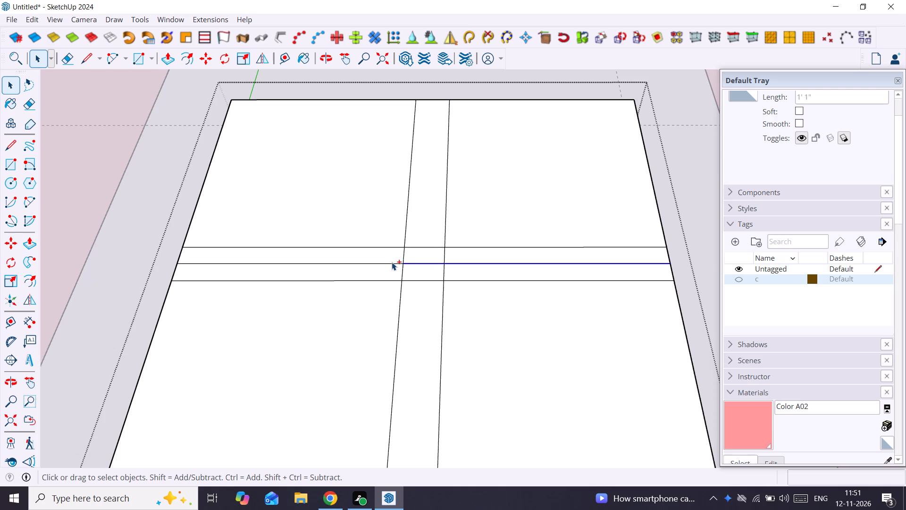
{"action": "left_click", "coordinate": [392, 262], "text": "ctrl"}
{"action": "left_click", "coordinate": [389, 265], "text": "ctrl"}
{"action": "left_click", "coordinate": [390, 264], "text": "ctrl"}
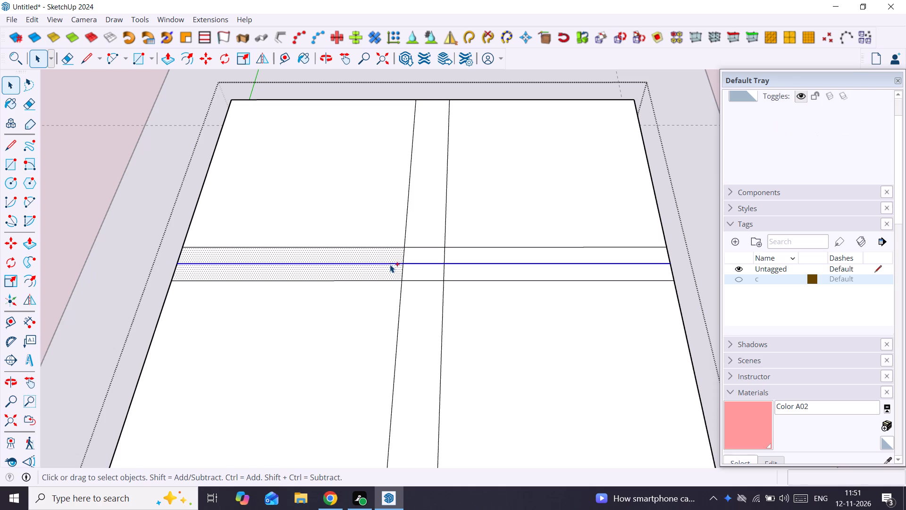
{"action": "left_click", "coordinate": [396, 255], "text": "shift"}
{"action": "left_click", "coordinate": [387, 267], "text": "shift"}
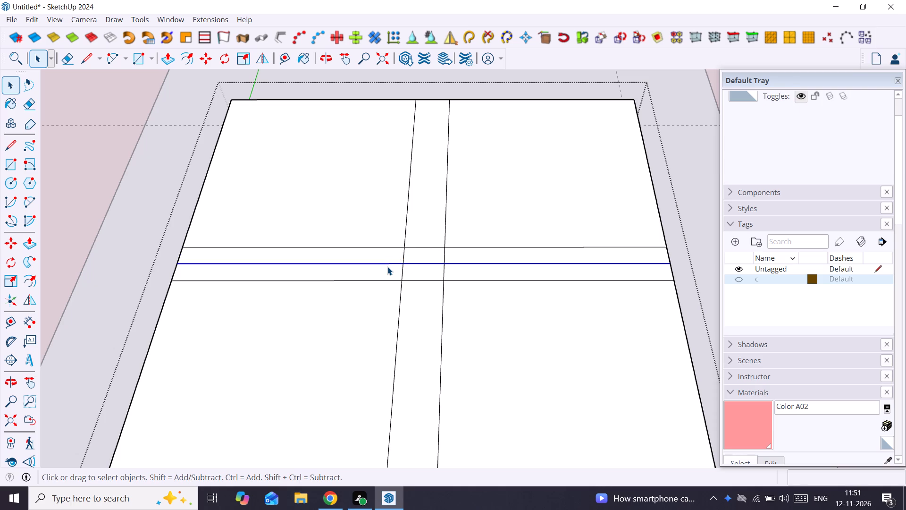
{"action": "key", "text": "Delete"}
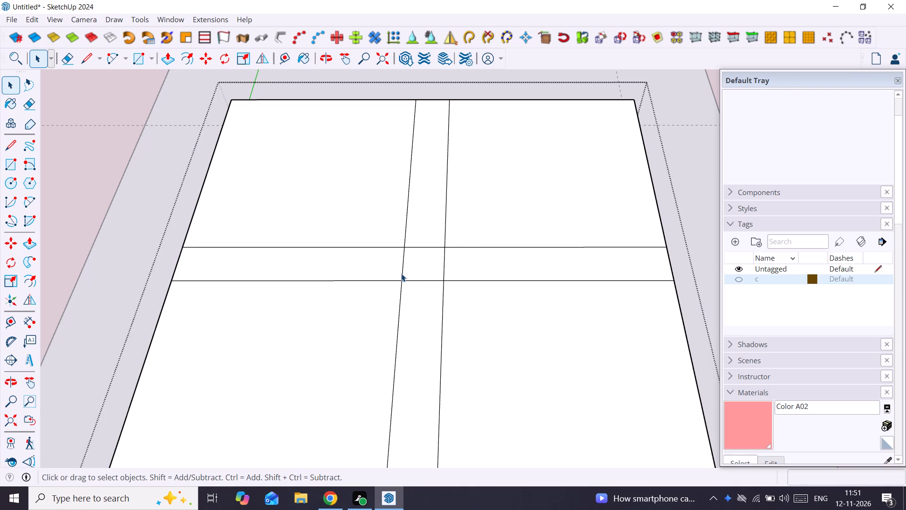
Erase the arms of the cross layout, keeping only the small square at the centre of the slab's top face.
{"action": "scroll", "coordinate": [411, 263], "scroll_direction": "down", "scroll_amount": 4}
{"action": "middle_click_drag", "start_coordinate": [411, 263], "coordinate": [411, 281]}
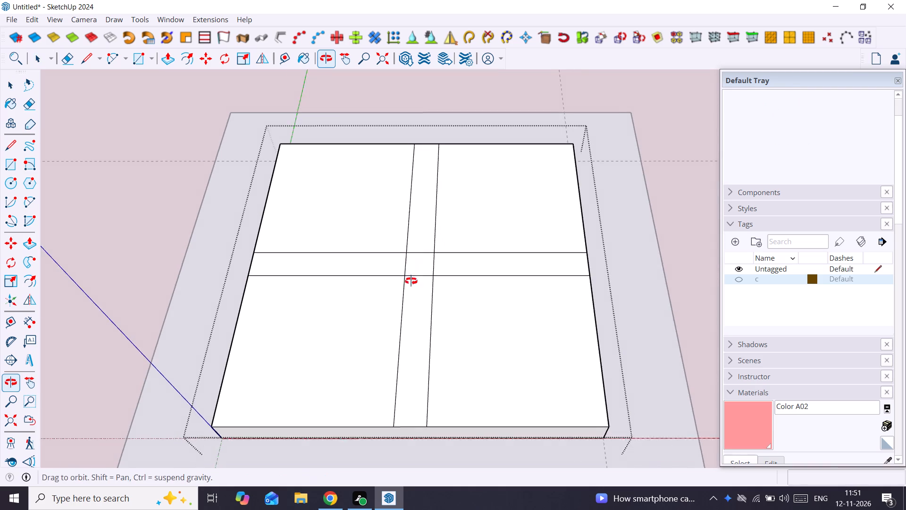
{"action": "middle_click_drag", "start_coordinate": [411, 281], "coordinate": [411, 282]}
{"action": "scroll", "coordinate": [402, 271], "scroll_direction": "up", "scroll_amount": 2}
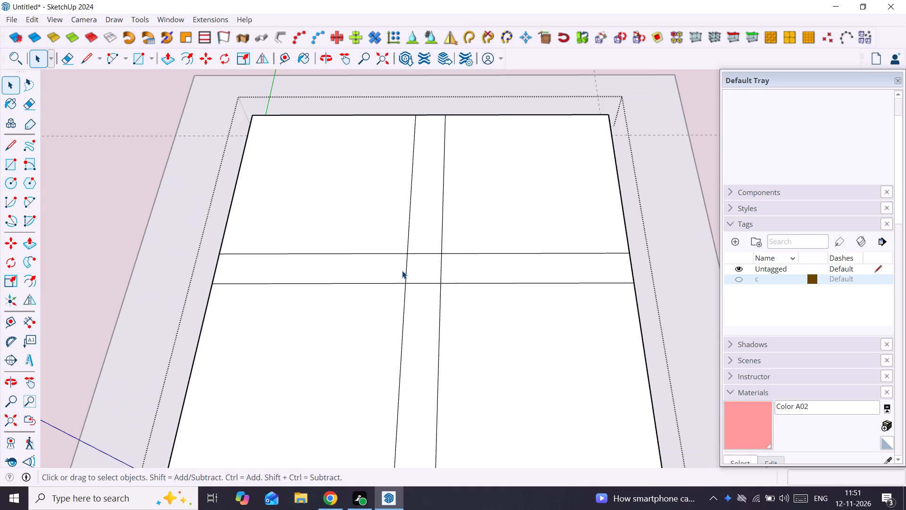
{"action": "key", "text": "e"}
{"action": "left_click_drag", "start_coordinate": [376, 227], "coordinate": [345, 268]}
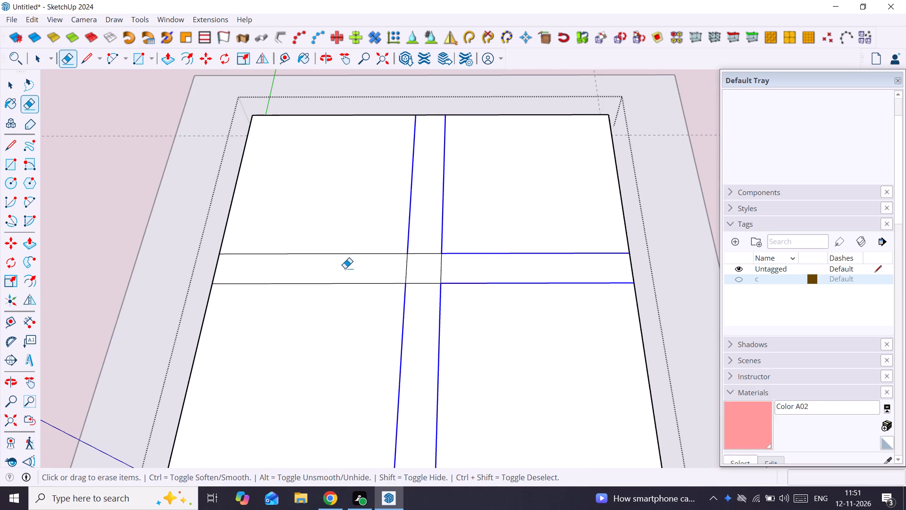
{"action": "left_click_drag", "start_coordinate": [345, 268], "coordinate": [351, 241]}
{"action": "key", "text": "space"}
Push/Pull the small centre square up 2'6" to form the table's post, and leave the slab's group.
{"action": "left_click", "coordinate": [432, 267]}
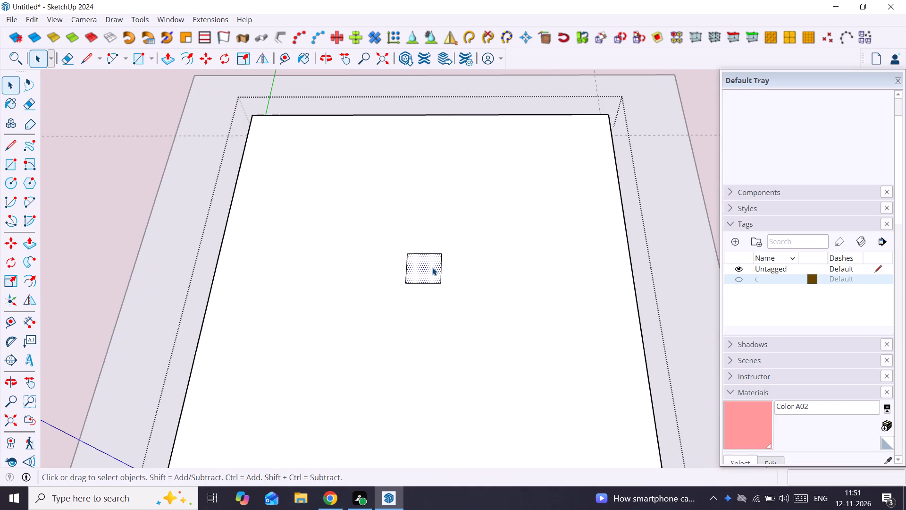
{"action": "key", "text": "p"}
{"action": "left_click", "coordinate": [432, 267]}
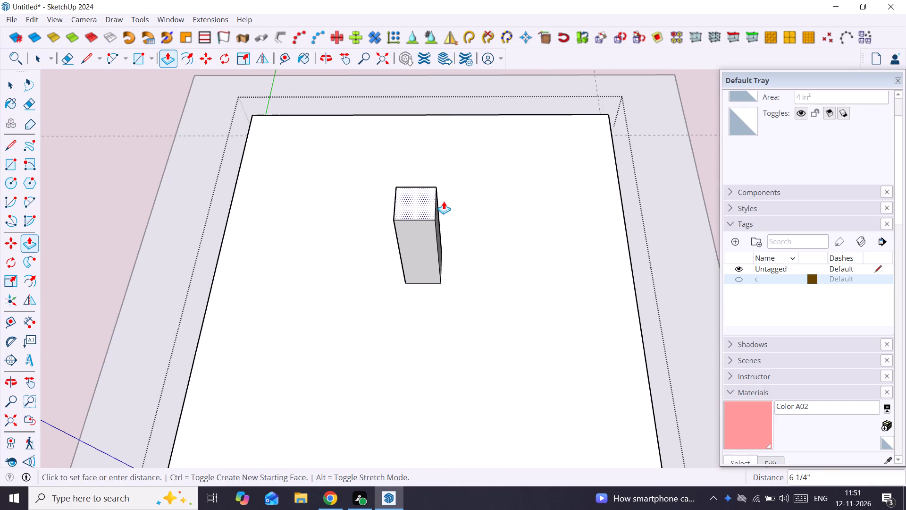
{"action": "type", "text": "2'6\""}
{"action": "key", "text": "Return"}
{"action": "key", "text": "space"}
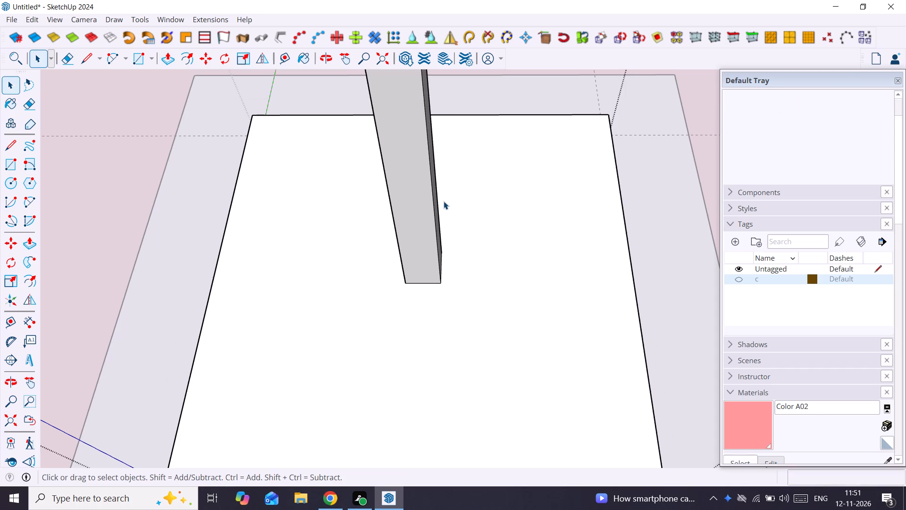
{"action": "scroll", "coordinate": [444, 201], "scroll_direction": "down", "scroll_amount": 20}
{"action": "middle_click_drag", "start_coordinate": [443, 210], "coordinate": [475, 126], "text": "shift"}
{"action": "left_click", "coordinate": [587, 429]}
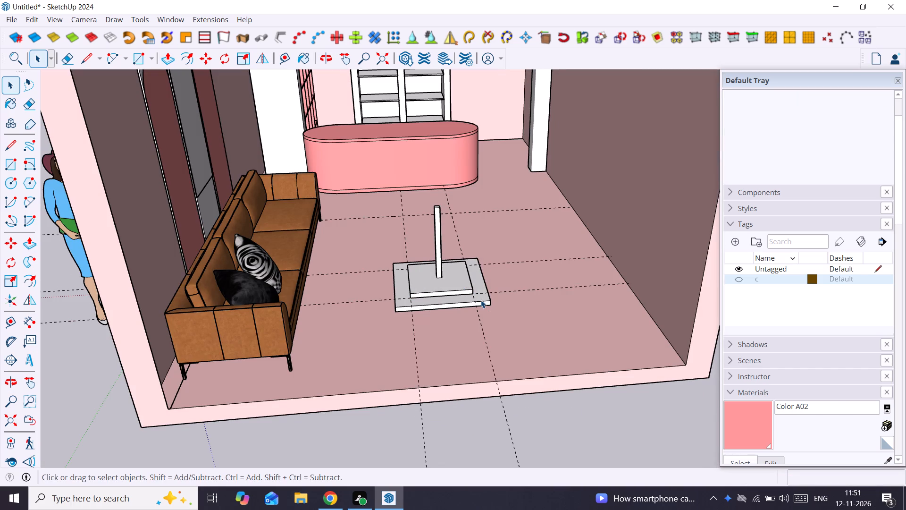
Select the larger bottom slab of the table and delete all guide lines from the model.
{"action": "left_click", "coordinate": [481, 300]}
{"action": "scroll", "coordinate": [482, 301], "scroll_direction": "up", "scroll_amount": 2}
{"action": "scroll", "coordinate": [482, 301], "scroll_direction": "down", "scroll_amount": 2}
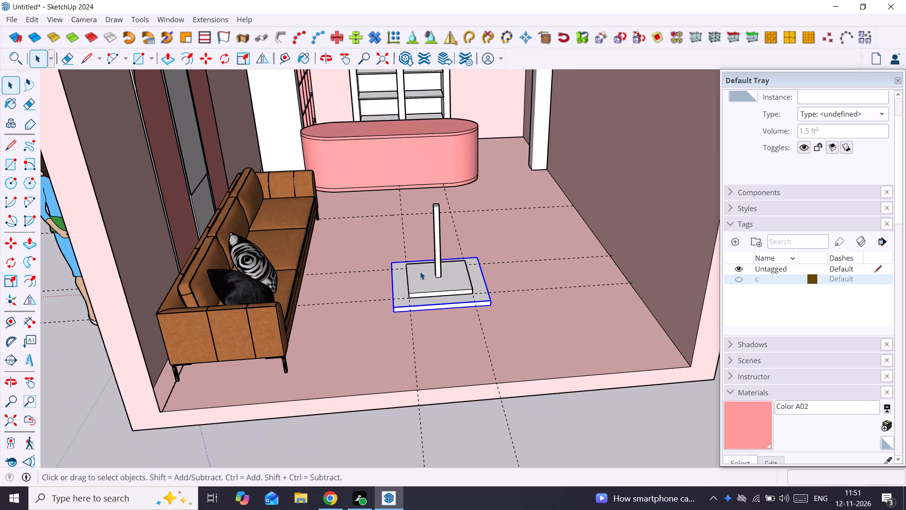
{"action": "left_click", "coordinate": [11, 17]}
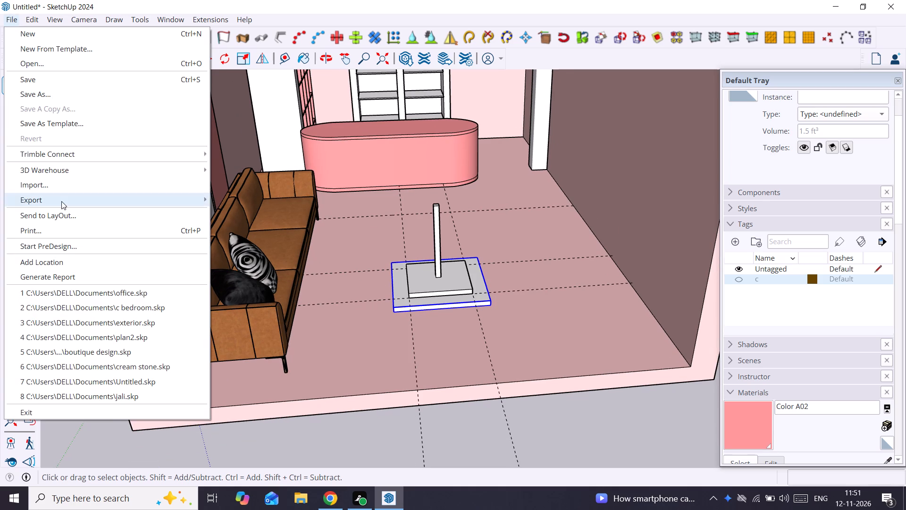
{"action": "left_click", "coordinate": [78, 142]}
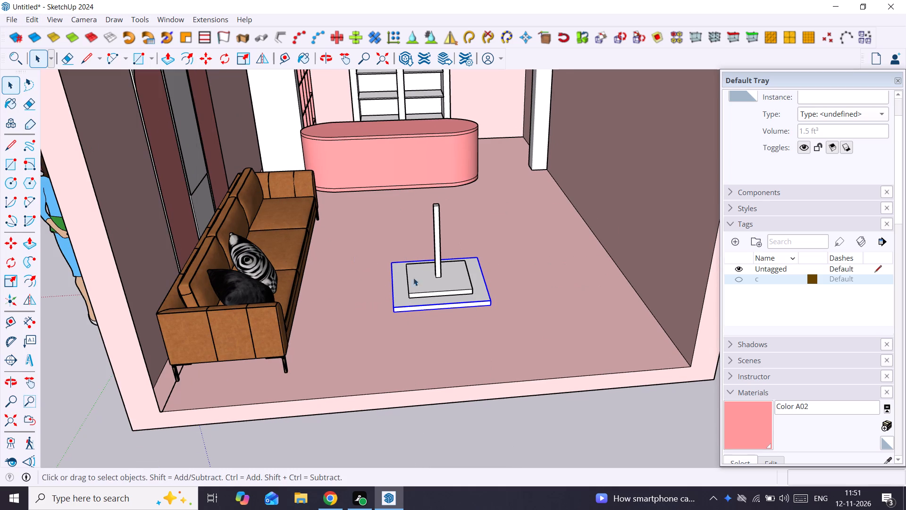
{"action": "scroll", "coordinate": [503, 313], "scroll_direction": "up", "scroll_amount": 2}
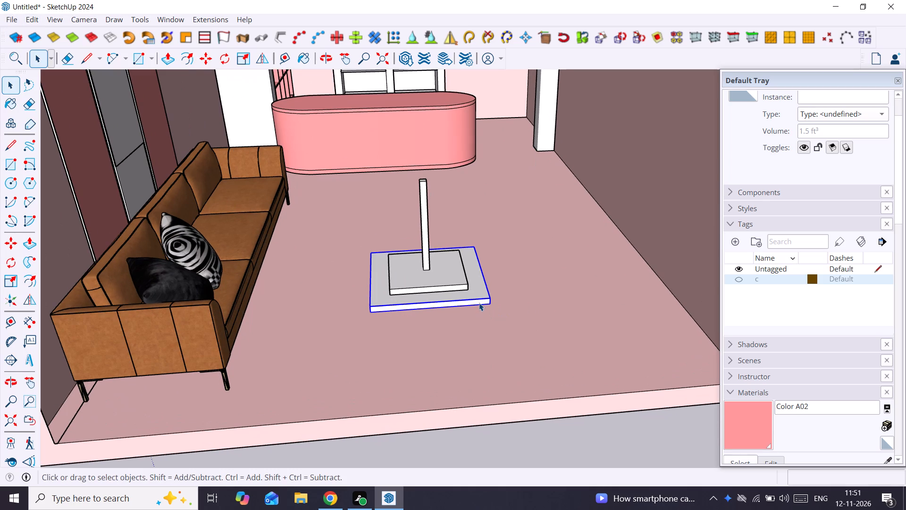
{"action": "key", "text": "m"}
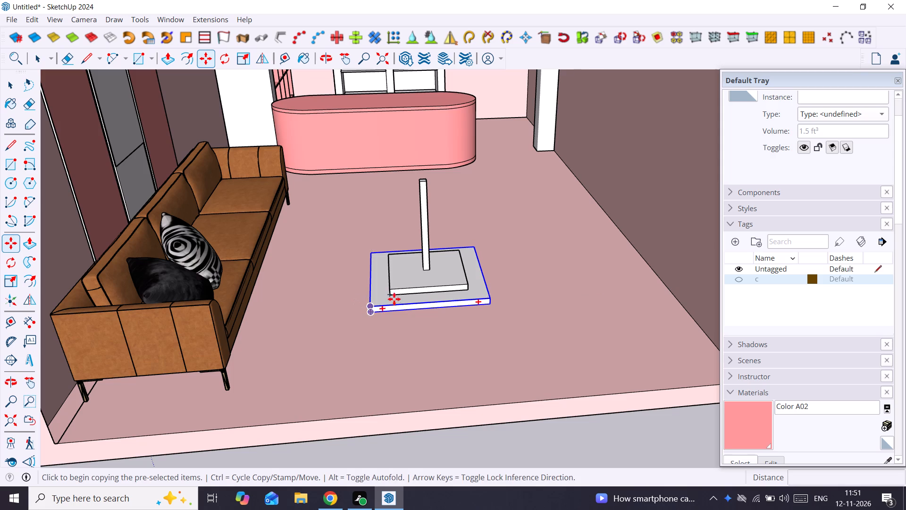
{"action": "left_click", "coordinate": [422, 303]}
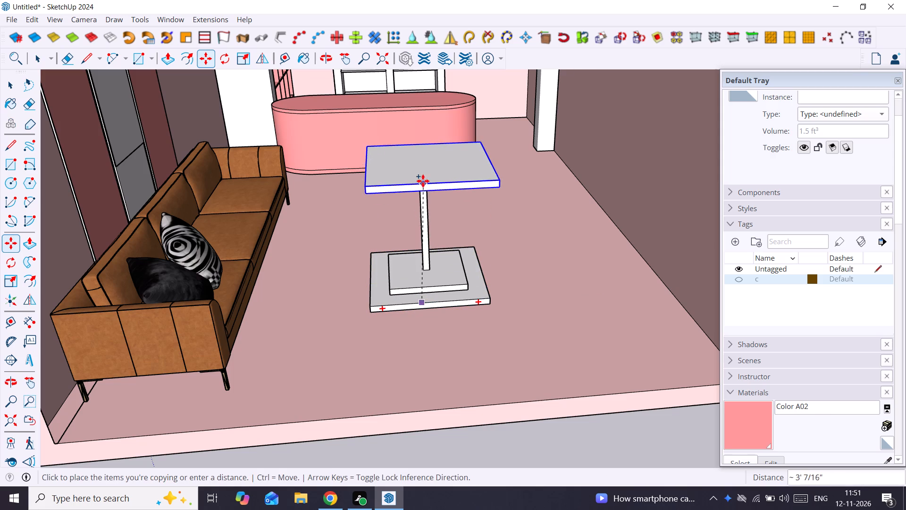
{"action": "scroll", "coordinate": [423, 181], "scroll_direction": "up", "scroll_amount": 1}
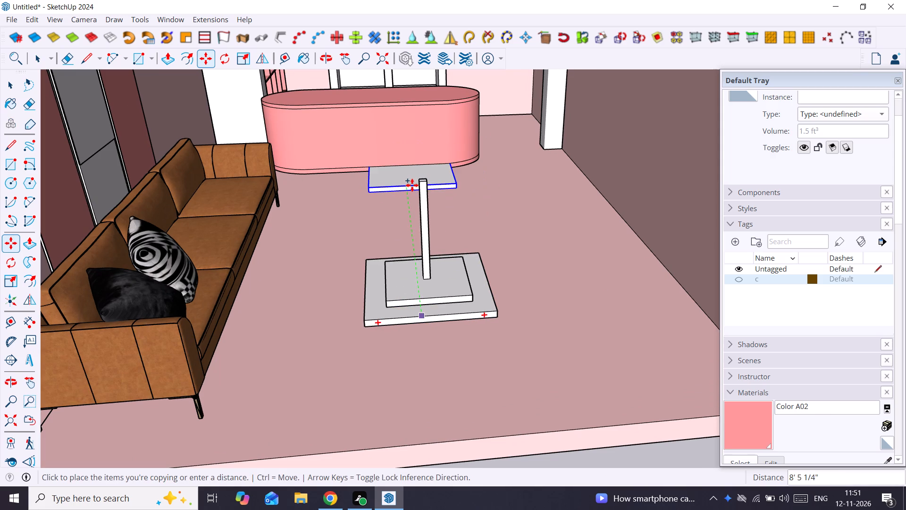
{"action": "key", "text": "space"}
Copy the larger bottom slab straight up along the blue axis to the top of the post as the tabletop.
{"action": "scroll", "coordinate": [475, 289], "scroll_direction": "up", "scroll_amount": 1}
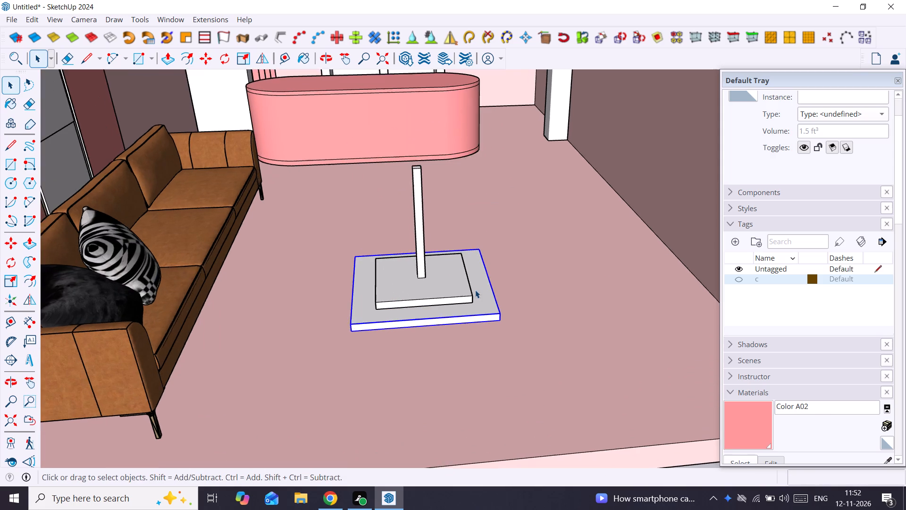
{"action": "middle_click_drag", "start_coordinate": [475, 290], "coordinate": [331, 318]}
{"action": "key", "text": "m"}
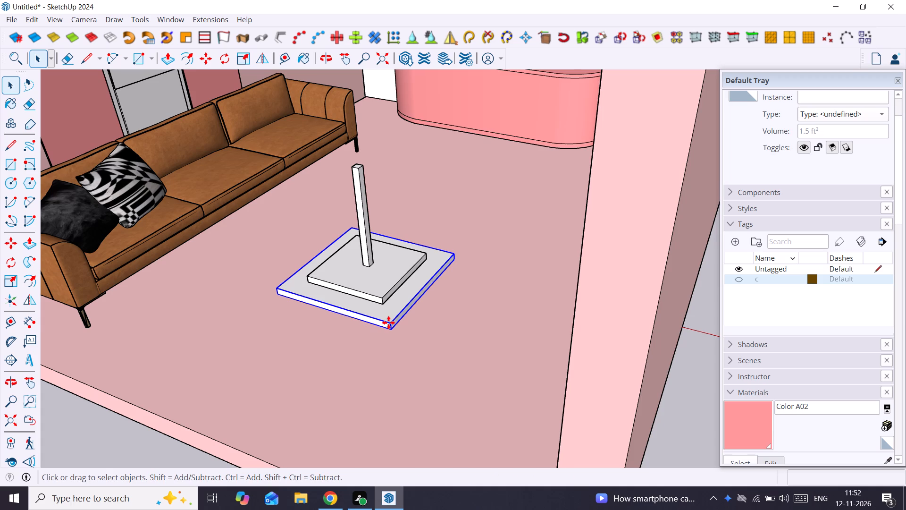
{"action": "left_click", "coordinate": [392, 323], "text": "ctrl"}
{"action": "key", "text": "Up"}
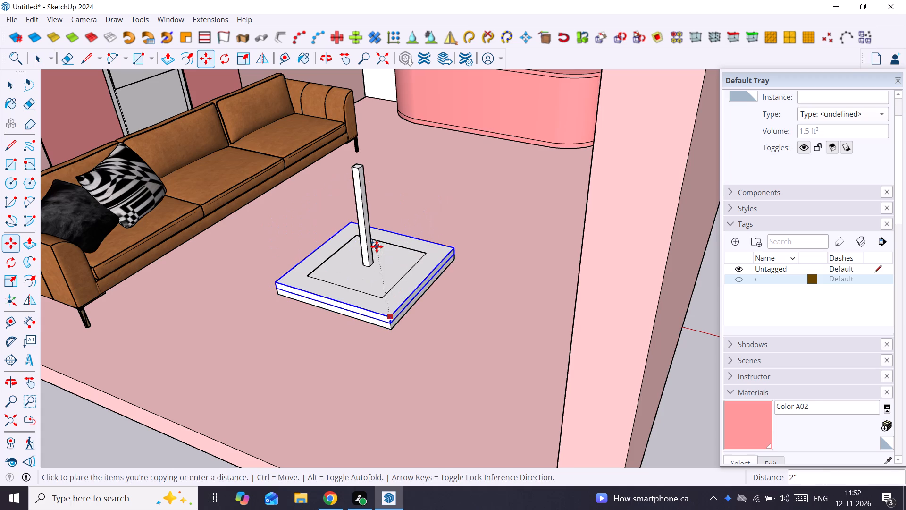
{"action": "left_click", "coordinate": [361, 165]}
{"action": "scroll", "coordinate": [355, 205], "scroll_direction": "up", "scroll_amount": 3}
{"action": "middle_click_drag", "start_coordinate": [355, 205], "coordinate": [393, 149]}
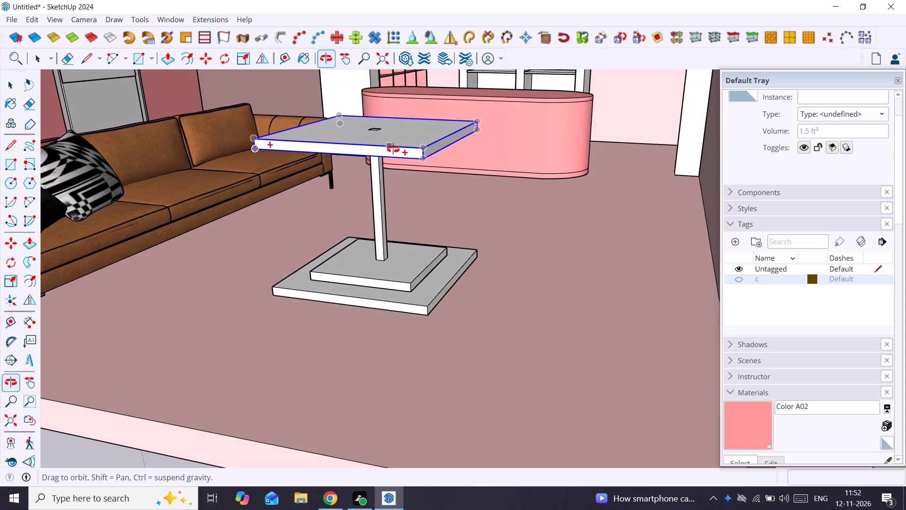
Move the tabletop 2" straight up so it rests on top of the post.
{"action": "middle_click_drag", "start_coordinate": [393, 149], "coordinate": [396, 150]}
{"action": "left_click", "coordinate": [425, 149]}
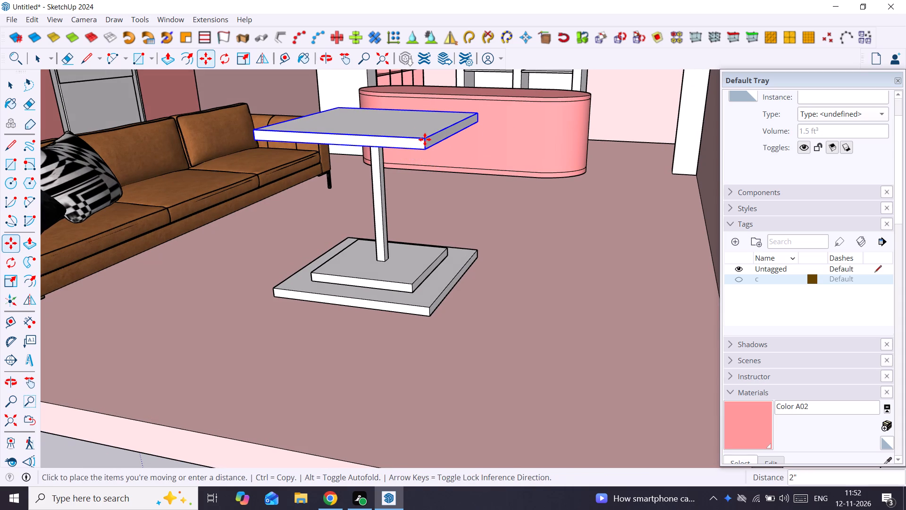
{"action": "left_click", "coordinate": [425, 139]}
Check the tabletop's underside where it meets the post and nudge the tabletop about 5/8" into place.
{"action": "scroll", "coordinate": [390, 148], "scroll_direction": "up", "scroll_amount": 7}
{"action": "middle_click_drag", "start_coordinate": [389, 133], "coordinate": [416, 61]}
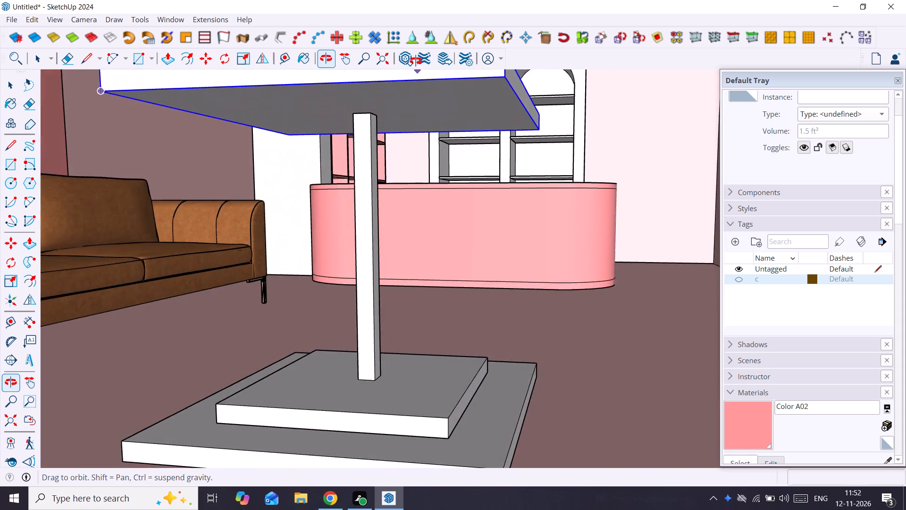
{"action": "middle_click_drag", "start_coordinate": [416, 61], "coordinate": [376, 68]}
{"action": "scroll", "coordinate": [376, 143], "scroll_direction": "up", "scroll_amount": 7}
{"action": "middle_click_drag", "start_coordinate": [373, 126], "coordinate": [315, 140]}
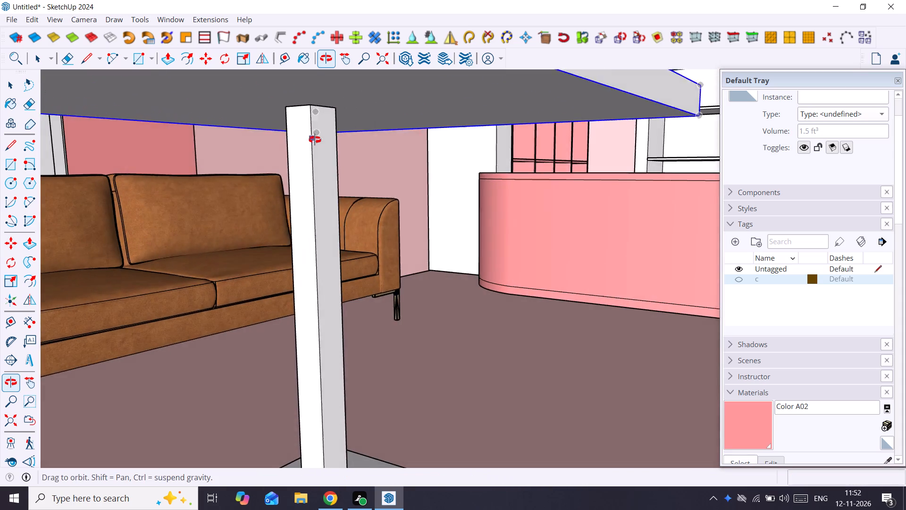
{"action": "middle_click_drag", "start_coordinate": [315, 140], "coordinate": [333, 141]}
{"action": "scroll", "coordinate": [337, 122], "scroll_direction": "up", "scroll_amount": 1}
{"action": "scroll", "coordinate": [337, 122], "scroll_direction": "down", "scroll_amount": 2}
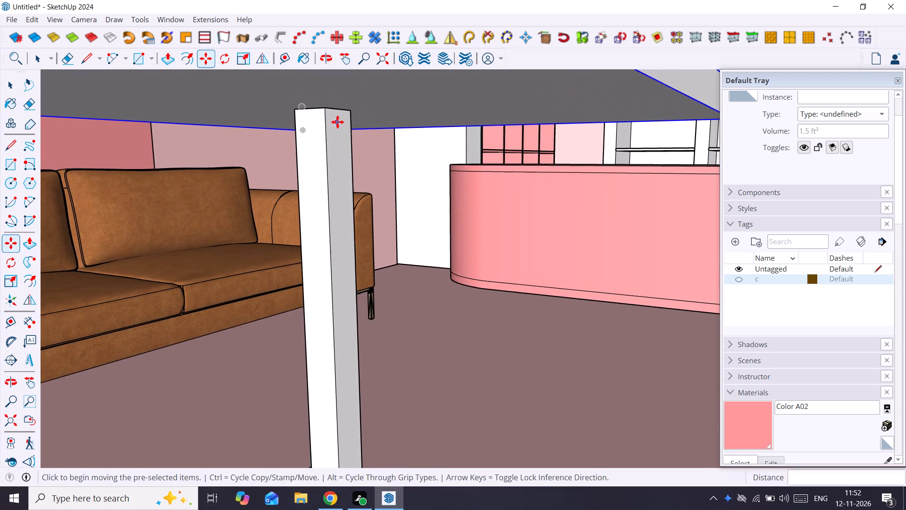
{"action": "scroll", "coordinate": [337, 122], "scroll_direction": "down", "scroll_amount": 5}
{"action": "left_click", "coordinate": [351, 105]}
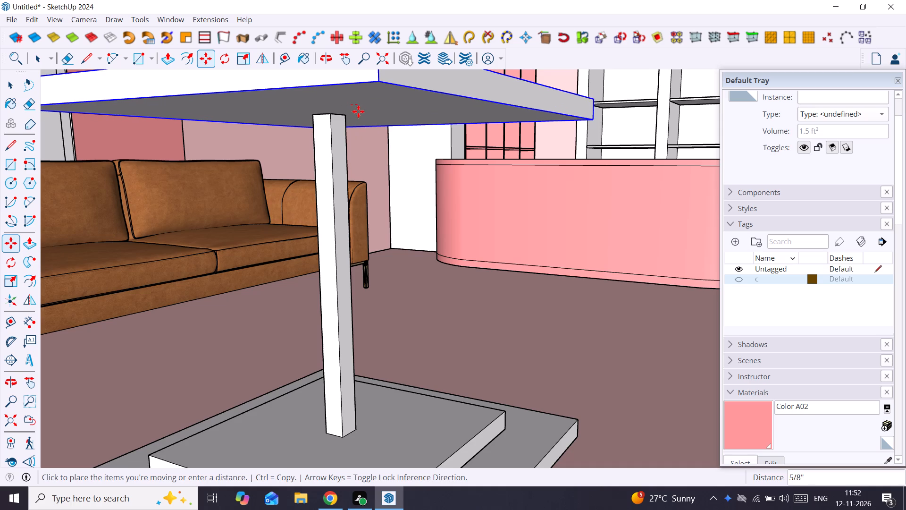
{"action": "left_click", "coordinate": [358, 111]}
{"action": "scroll", "coordinate": [361, 115], "scroll_direction": "down", "scroll_amount": 9}
{"action": "middle_click_drag", "start_coordinate": [373, 131], "coordinate": [440, 212]}
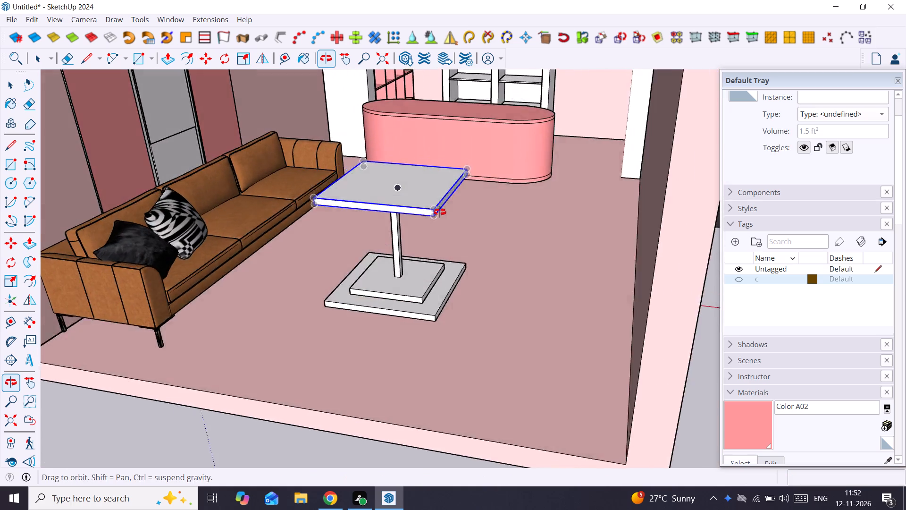
{"action": "middle_click_drag", "start_coordinate": [440, 212], "coordinate": [465, 219]}
{"action": "left_click_drag", "start_coordinate": [450, 219], "coordinate": [456, 219]}
Delete the larger bottom slab beneath the table, keeping the smaller slab as the base.
{"action": "key", "text": "space"}
{"action": "scroll", "coordinate": [465, 223], "scroll_direction": "down", "scroll_amount": 4}
{"action": "left_click", "coordinate": [468, 285]}
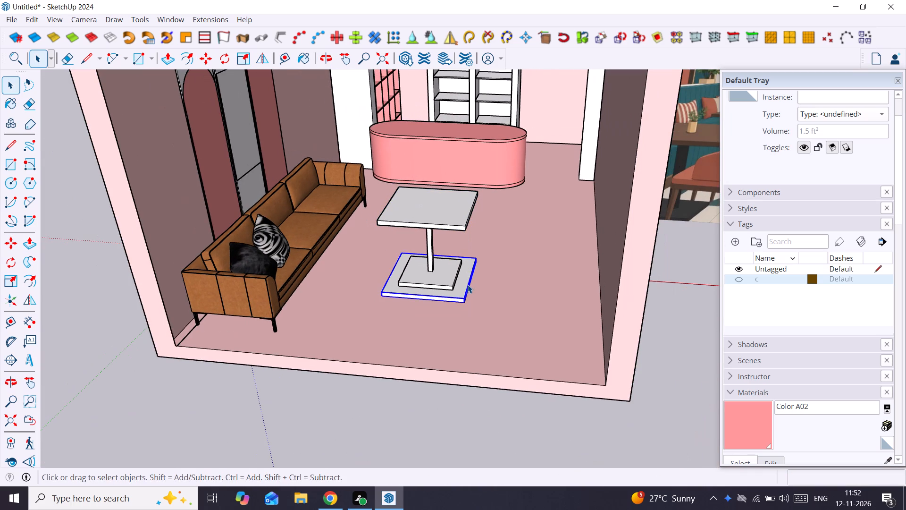
{"action": "key", "text": "Delete"}
Select the base with its post together with the tabletop and make them one group.
{"action": "scroll", "coordinate": [425, 281], "scroll_direction": "down", "scroll_amount": 3}
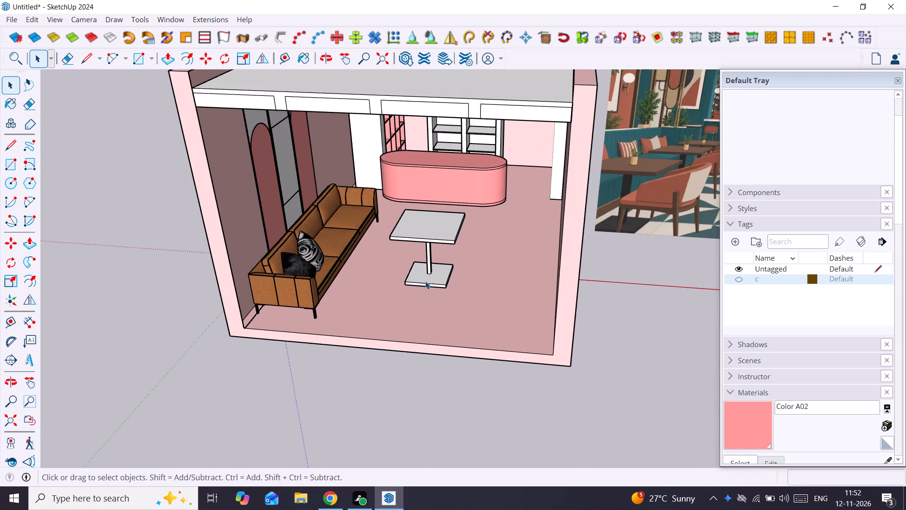
{"action": "scroll", "coordinate": [425, 281], "scroll_direction": "down", "scroll_amount": 4}
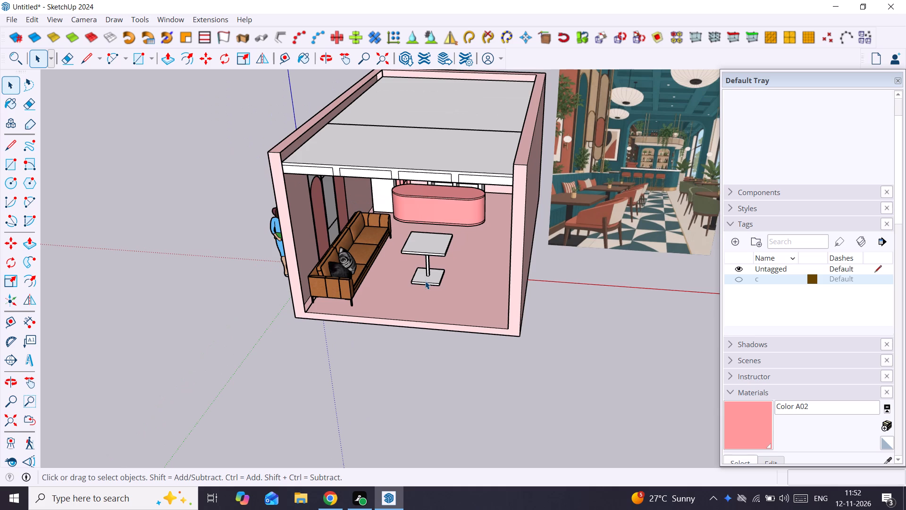
{"action": "scroll", "coordinate": [426, 277], "scroll_direction": "up", "scroll_amount": 7}
{"action": "middle_click_drag", "start_coordinate": [426, 277], "coordinate": [469, 300]}
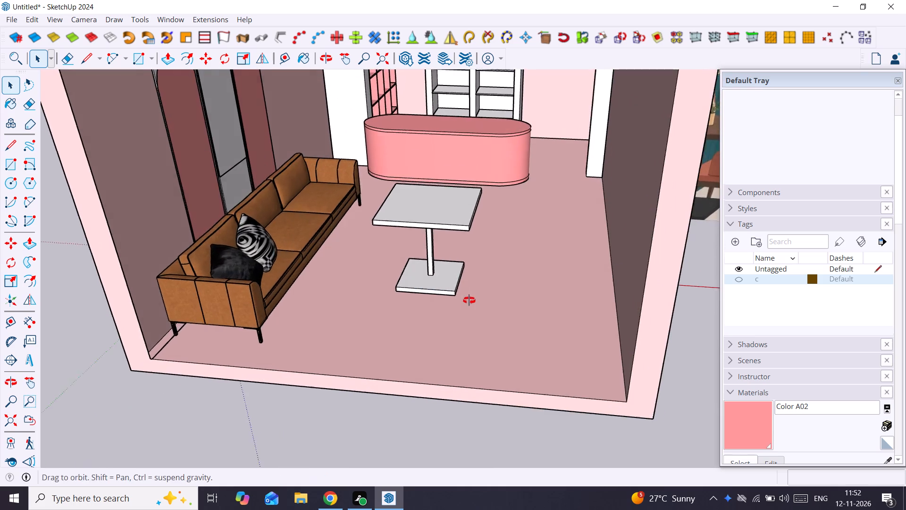
{"action": "middle_click_drag", "start_coordinate": [469, 300], "coordinate": [470, 300]}
{"action": "left_click", "coordinate": [462, 293]}
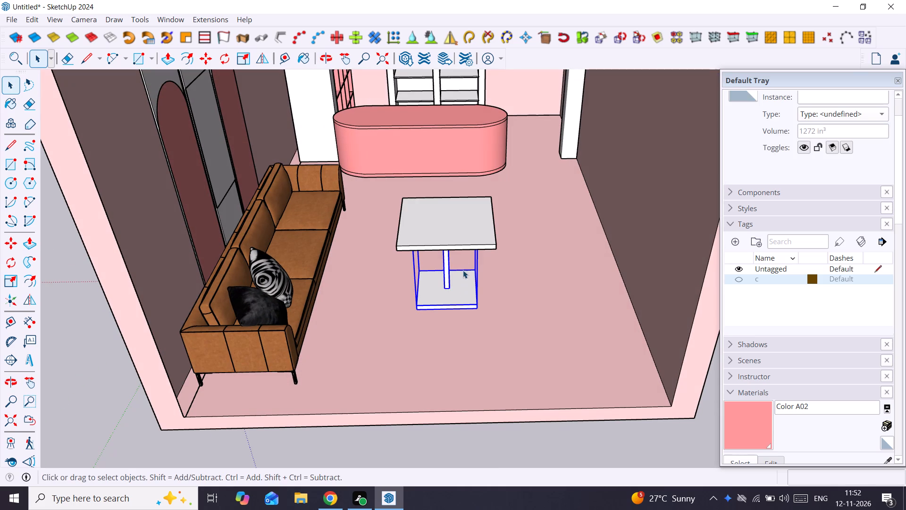
{"action": "left_click", "coordinate": [465, 240], "text": "ctrl"}
{"action": "right_click", "coordinate": [465, 240], "text": "ctrl"}
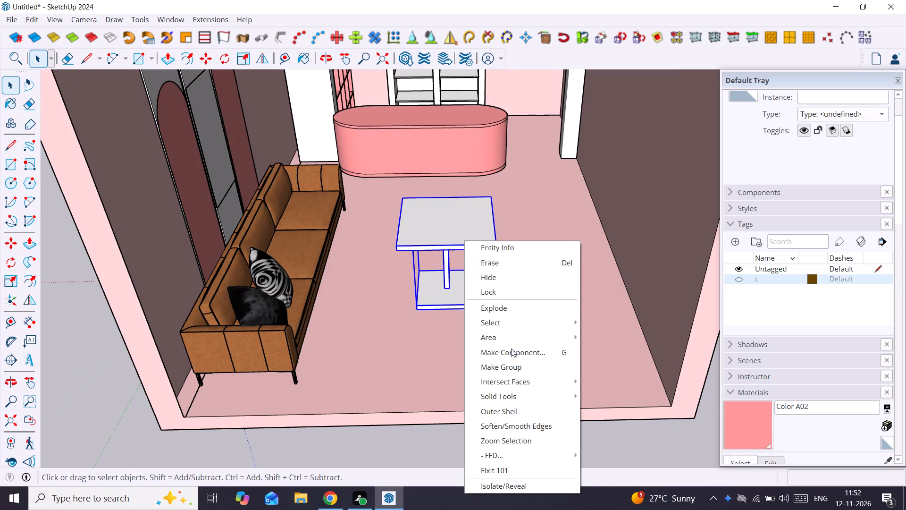
{"action": "left_click", "coordinate": [518, 363], "text": "ctrl"}
Drop the table group down onto the floor with Drop Comp at Intersection Below.
{"action": "scroll", "coordinate": [457, 308], "scroll_direction": "up", "scroll_amount": 3}
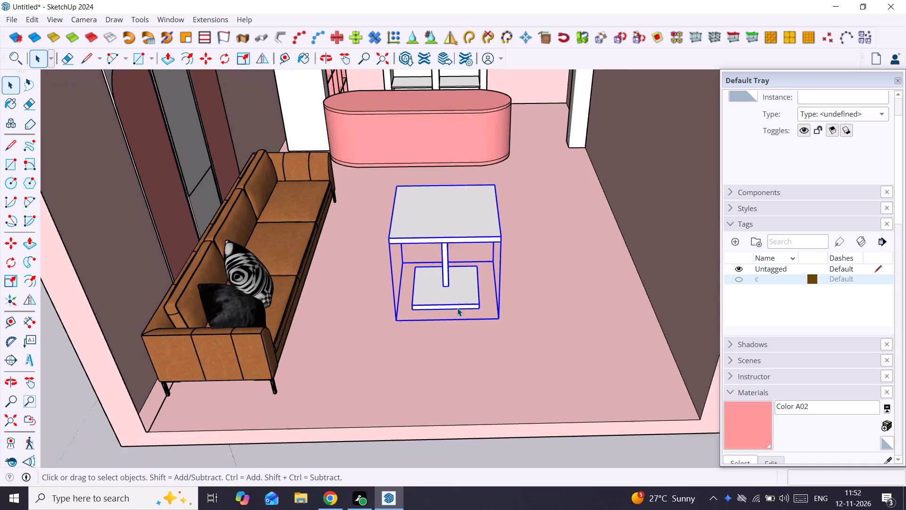
{"action": "middle_click_drag", "start_coordinate": [456, 308], "coordinate": [464, 189]}
{"action": "scroll", "coordinate": [443, 231], "scroll_direction": "up", "scroll_amount": 6}
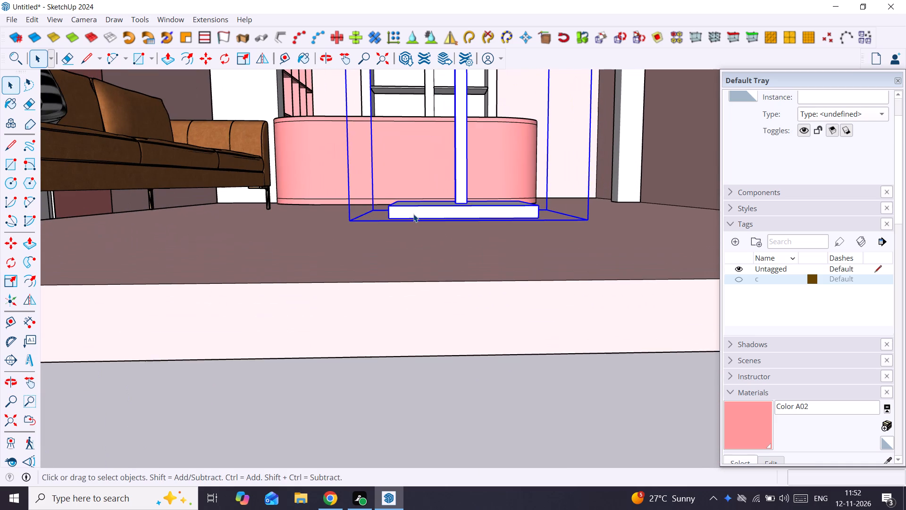
{"action": "left_click", "coordinate": [413, 214]}
{"action": "key", "text": "m"}
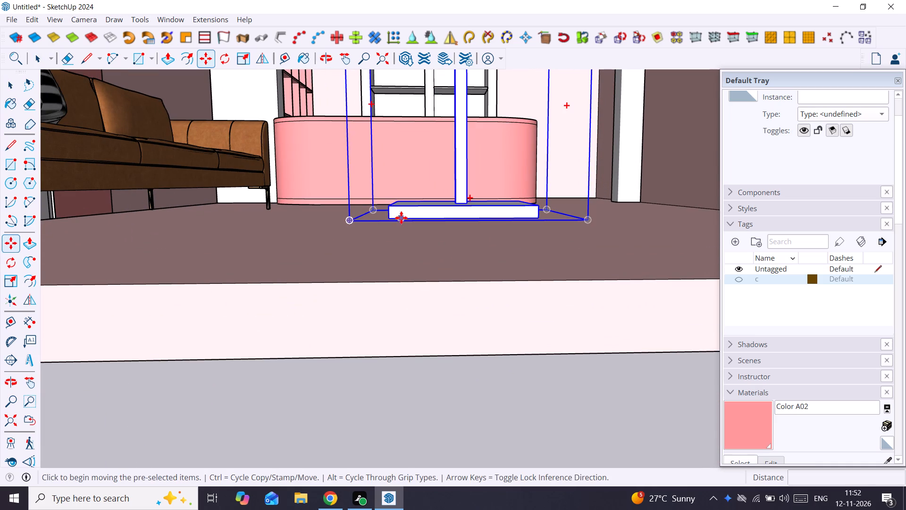
{"action": "left_click", "coordinate": [416, 35]}
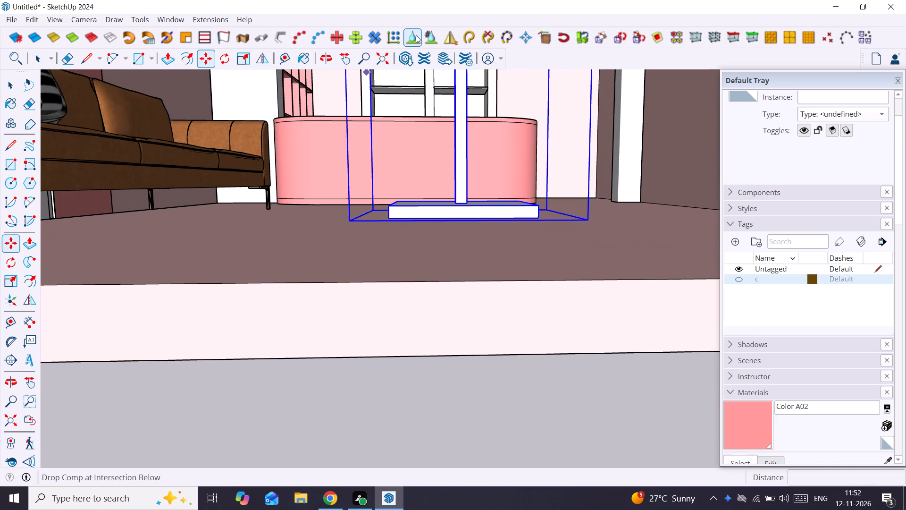
{"action": "key", "text": "space"}
{"action": "scroll", "coordinate": [424, 213], "scroll_direction": "down", "scroll_amount": 8}
{"action": "middle_click_drag", "start_coordinate": [426, 217], "coordinate": [430, 302]}
{"action": "scroll", "coordinate": [425, 291], "scroll_direction": "up", "scroll_amount": 3}
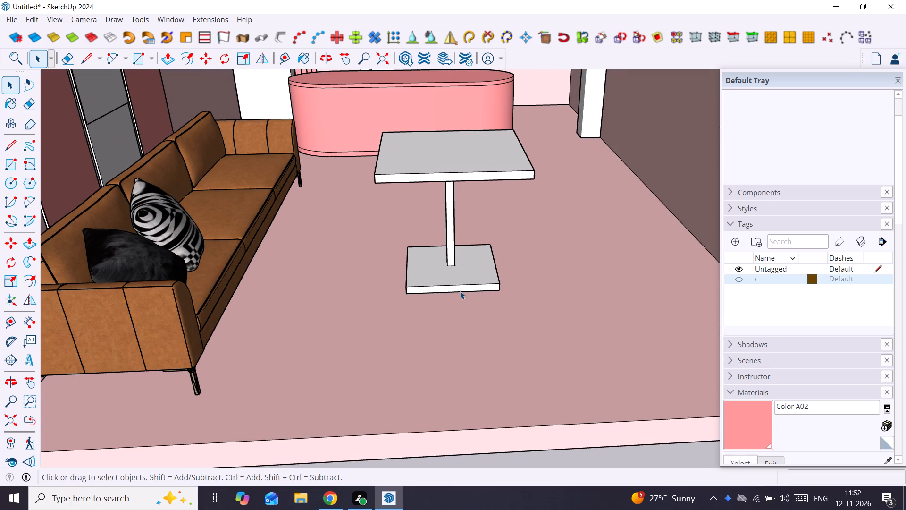
Rotate the table group 90° about the vertical blue axis around its bottom corner.
{"action": "left_click", "coordinate": [464, 286]}
{"action": "key", "text": "q"}
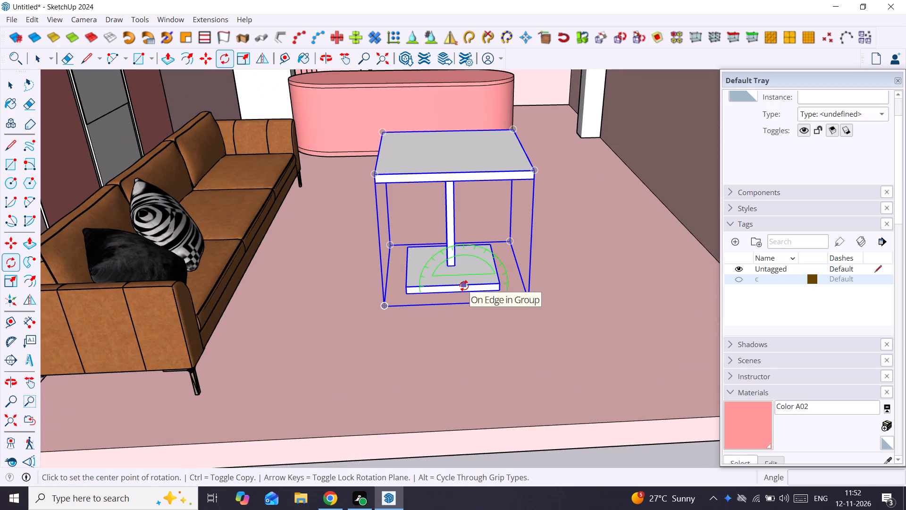
{"action": "key", "text": "Up"}
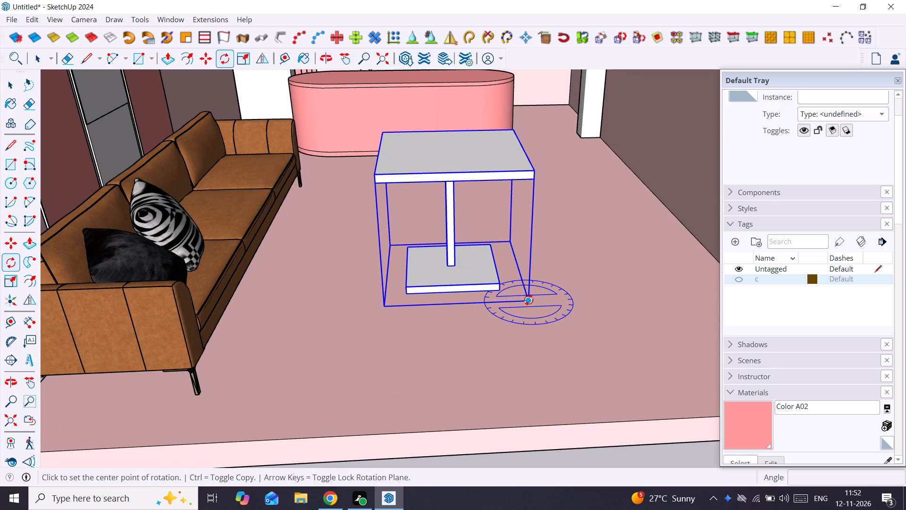
{"action": "left_click", "coordinate": [528, 300]}
{"action": "left_click", "coordinate": [386, 309]}
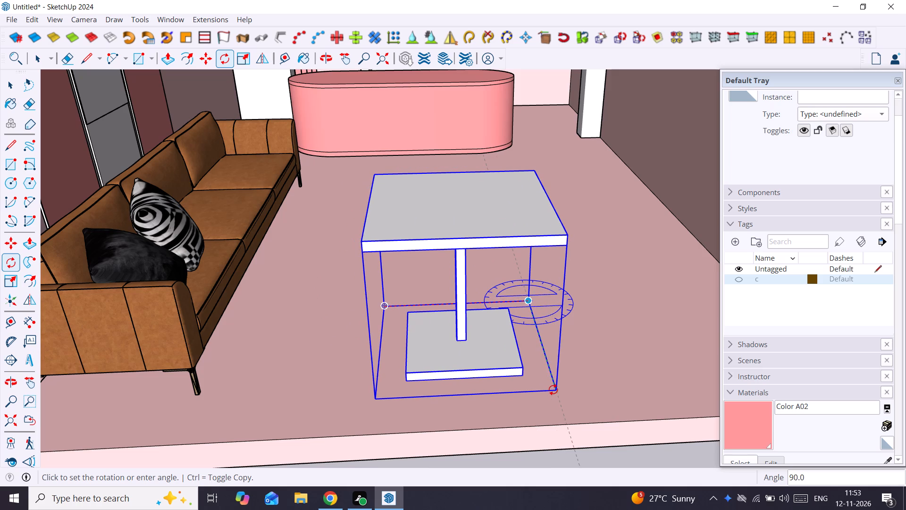
{"action": "left_click", "coordinate": [553, 390]}
{"action": "key", "text": "space"}
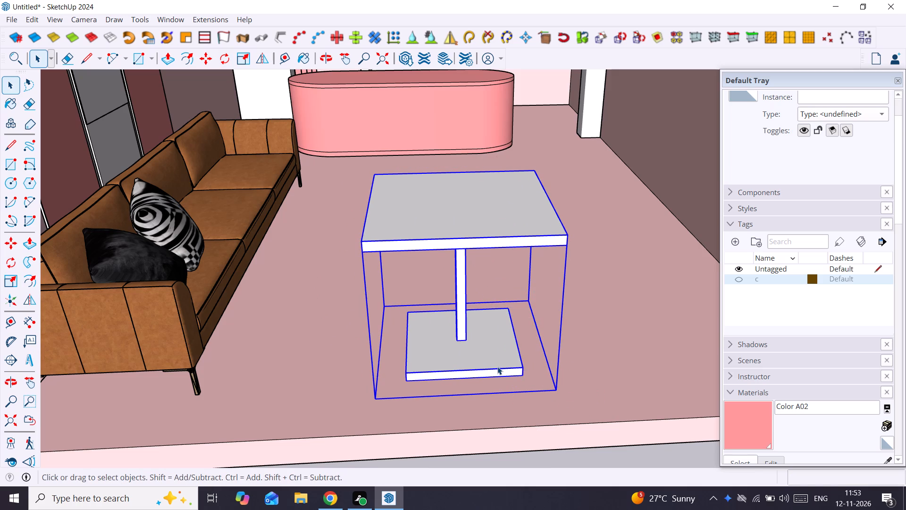
Move the table group about 2'9" across the floor towards the sofa so it stands in front of the seat.
{"action": "key", "text": "m"}
{"action": "left_click", "coordinate": [497, 366]}
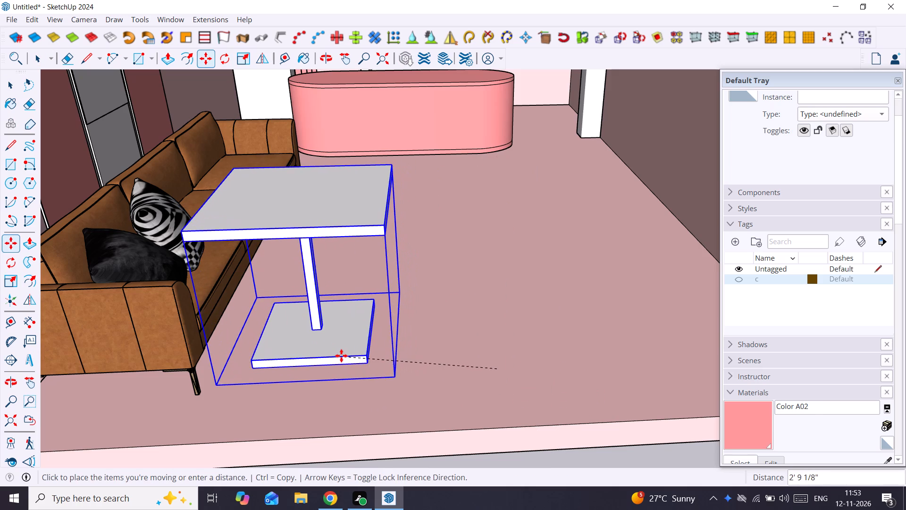
{"action": "left_click", "coordinate": [338, 350]}
Scale the table group down slightly along the blue axis to lower its height, and deselect it.
{"action": "scroll", "coordinate": [377, 318], "scroll_direction": "down", "scroll_amount": 8}
{"action": "middle_click_drag", "start_coordinate": [379, 316], "coordinate": [379, 316]}
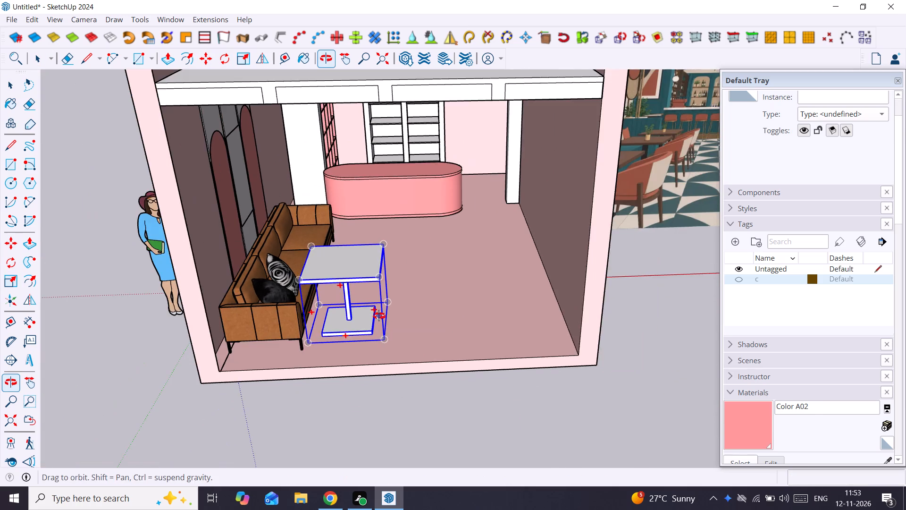
{"action": "middle_click_drag", "start_coordinate": [379, 316], "coordinate": [335, 318]}
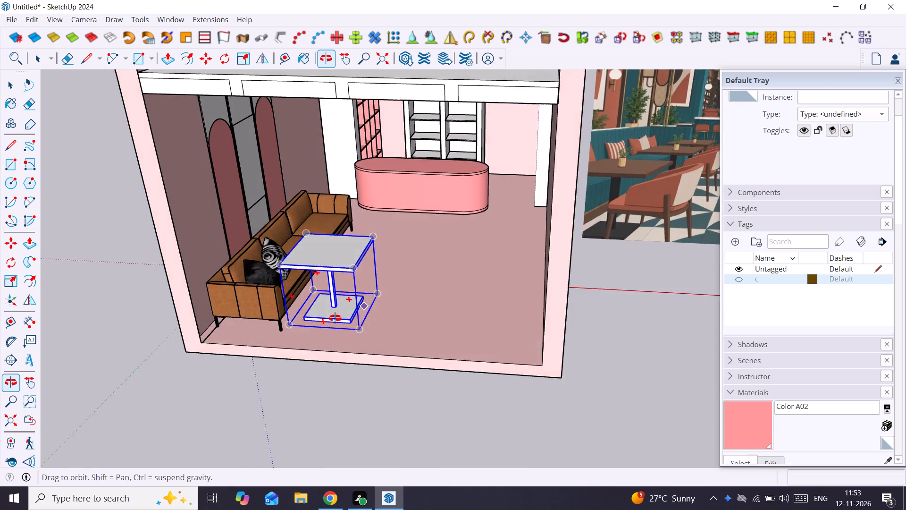
{"action": "middle_click_drag", "start_coordinate": [335, 318], "coordinate": [342, 314]}
{"action": "key", "text": "s"}
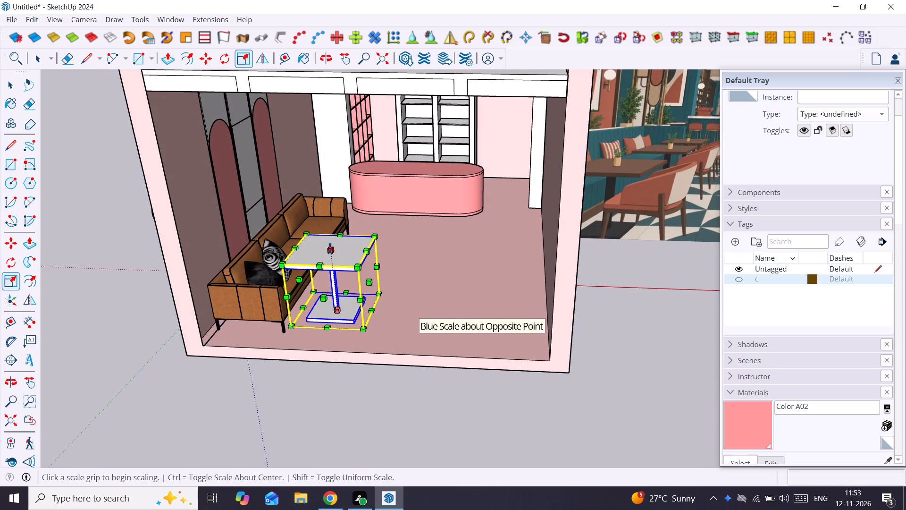
{"action": "left_click_drag", "start_coordinate": [330, 248], "coordinate": [330, 261]}
{"action": "key", "text": "space"}
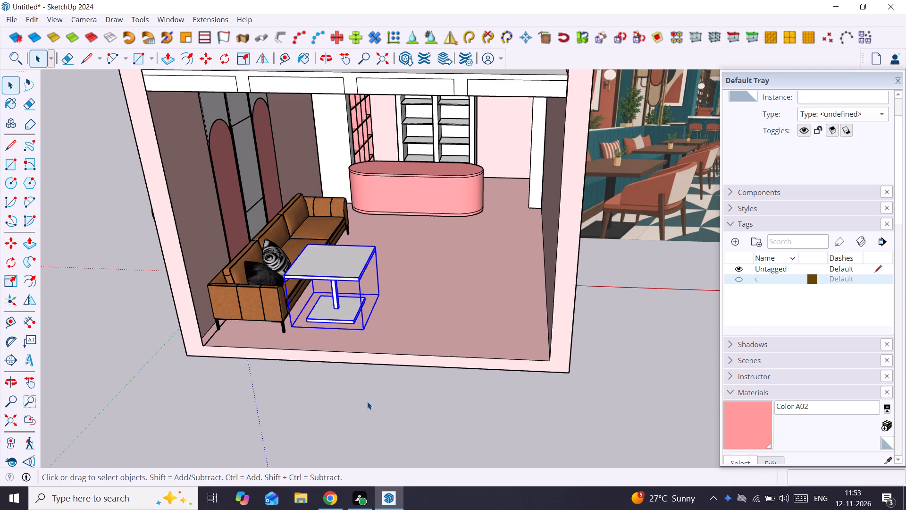
{"action": "left_click", "coordinate": [367, 401]}
Scale the table group narrower from the side facing away from the sofa, and deselect it.
{"action": "scroll", "coordinate": [344, 304], "scroll_direction": "up", "scroll_amount": 4}
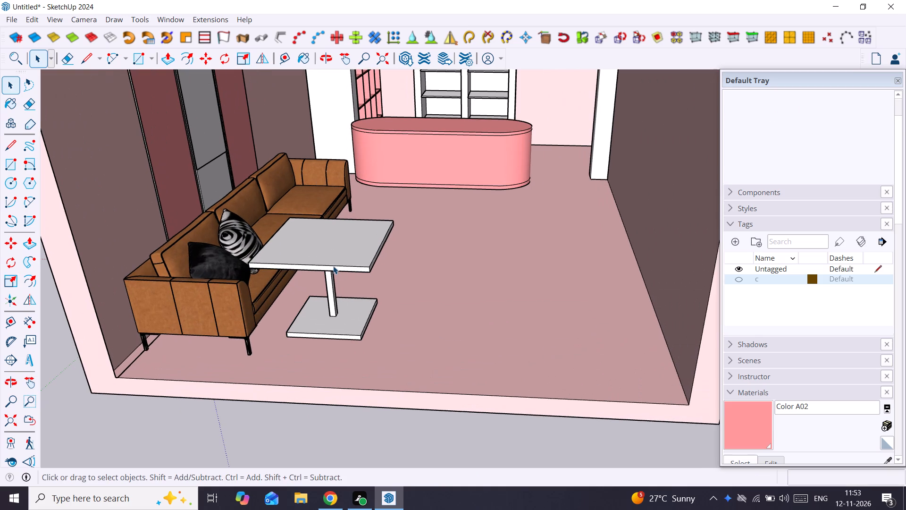
{"action": "left_click", "coordinate": [333, 266]}
{"action": "key", "text": "s"}
{"action": "left_click_drag", "start_coordinate": [383, 281], "coordinate": [382, 282]}
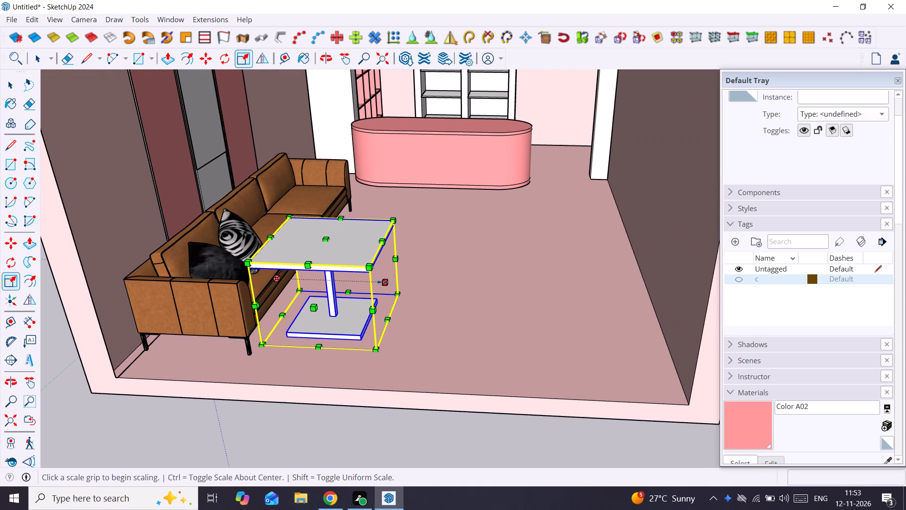
{"action": "left_click_drag", "start_coordinate": [382, 282], "coordinate": [370, 282]}
{"action": "key", "text": "space"}
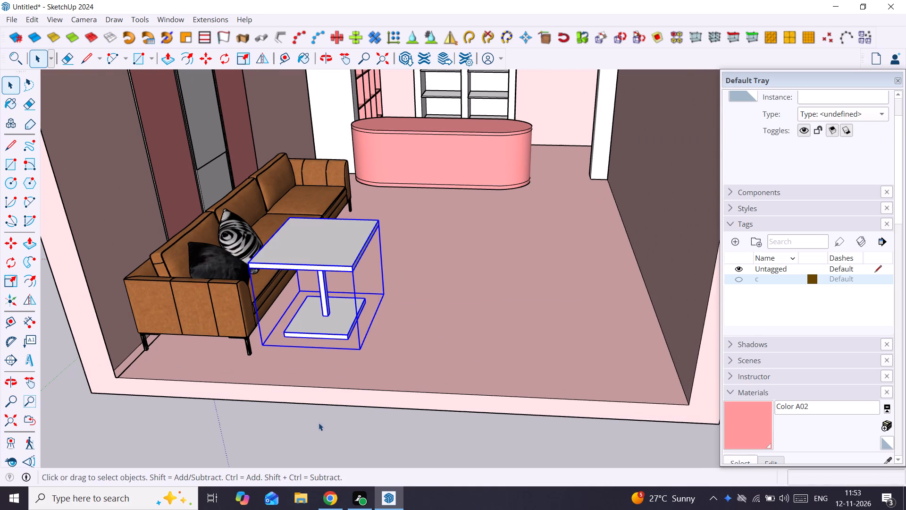
{"action": "left_click", "coordinate": [319, 423]}
Check the table's height with the Dimension tool, measuring from the tabletop's front corner down to the floor.
{"action": "scroll", "coordinate": [332, 308], "scroll_direction": "down", "scroll_amount": 3}
{"action": "middle_click_drag", "start_coordinate": [332, 294], "coordinate": [314, 273]}
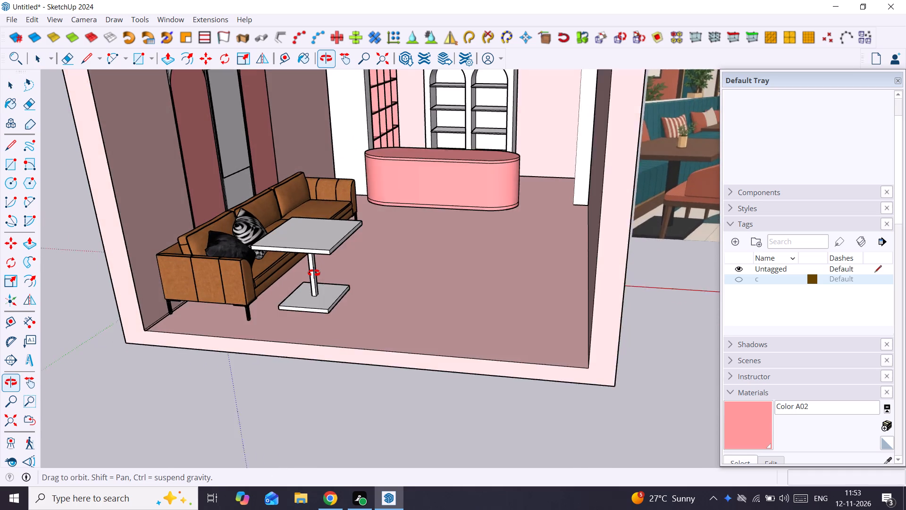
{"action": "middle_click_drag", "start_coordinate": [314, 273], "coordinate": [317, 271]}
{"action": "scroll", "coordinate": [317, 271], "scroll_direction": "up", "scroll_amount": 2}
{"action": "middle_click_drag", "start_coordinate": [307, 245], "coordinate": [304, 246]}
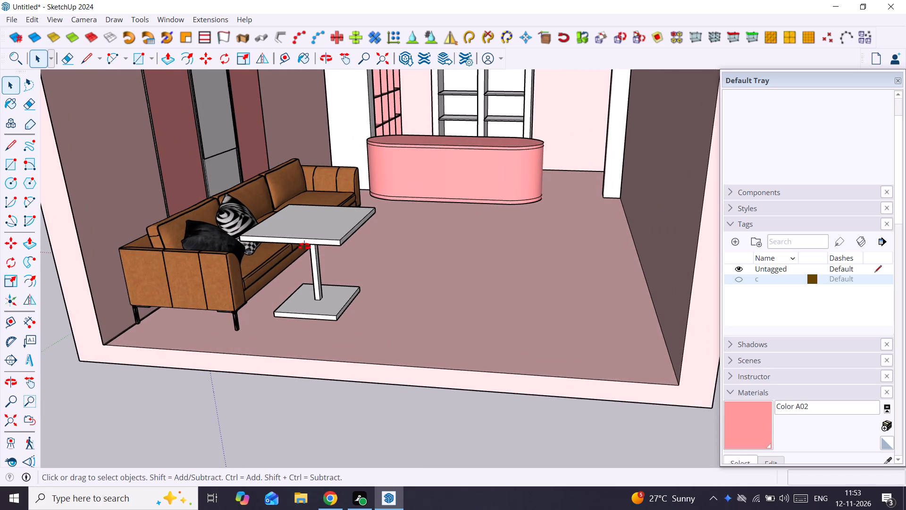
{"action": "middle_click_drag", "start_coordinate": [304, 246], "coordinate": [249, 262]}
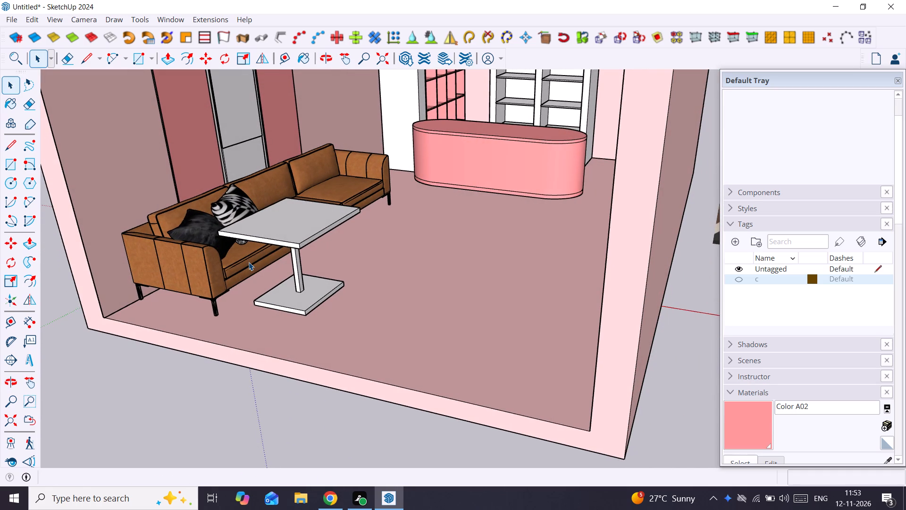
{"action": "scroll", "coordinate": [262, 253], "scroll_direction": "up", "scroll_amount": 1}
{"action": "middle_click_drag", "start_coordinate": [263, 252], "coordinate": [273, 240]}
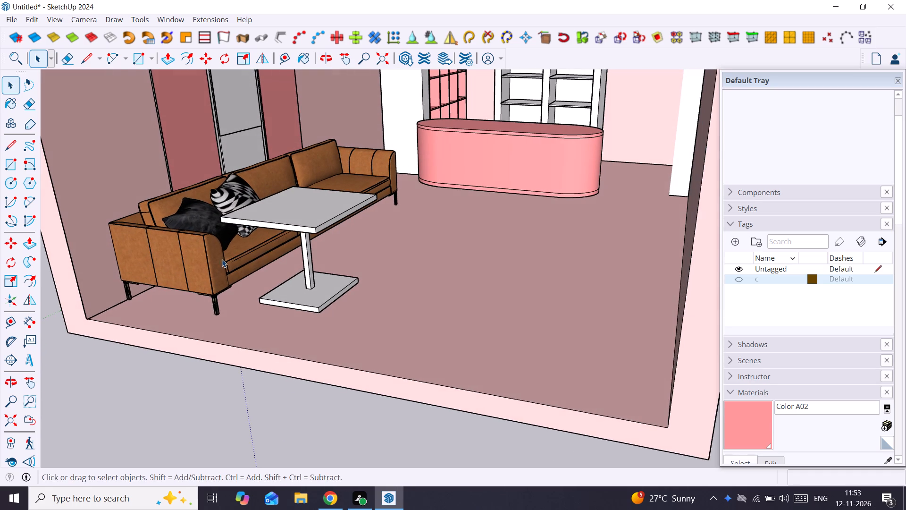
{"action": "left_click", "coordinate": [27, 318]}
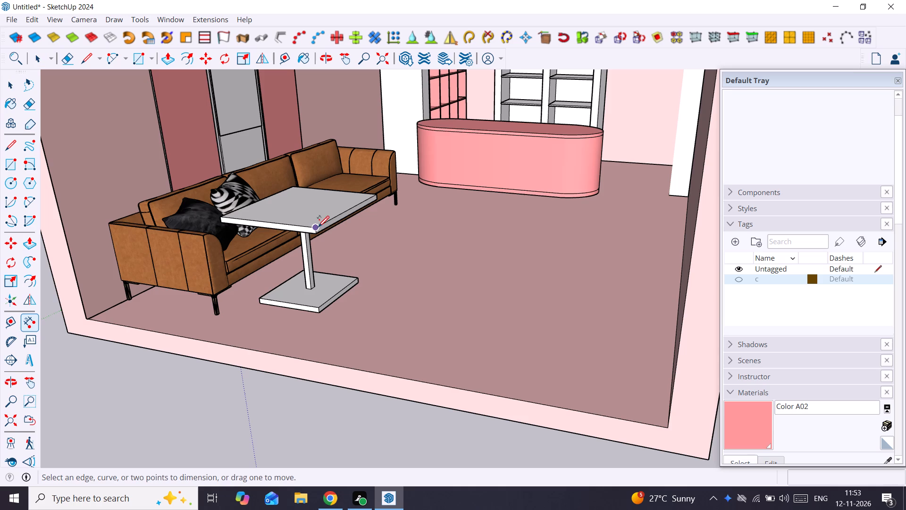
{"action": "left_click", "coordinate": [318, 226]}
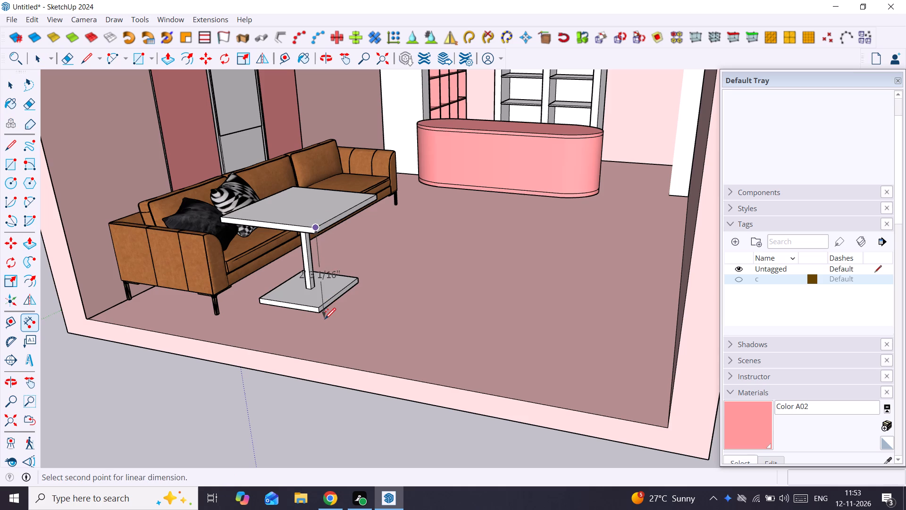
{"action": "key", "text": "space"}
Copy the table group about 3'8" along the green axis, placing a second table in front of the sofa's far section.
{"action": "left_click", "coordinate": [304, 217]}
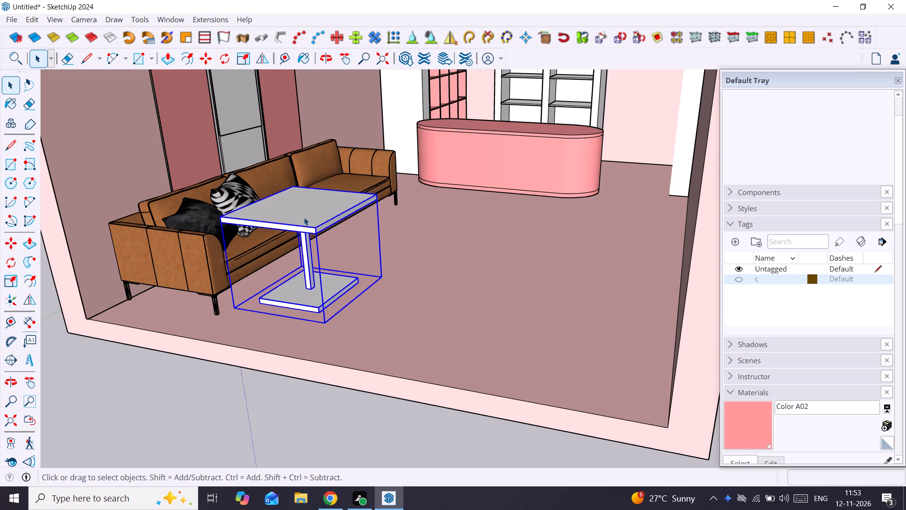
{"action": "key", "text": "m"}
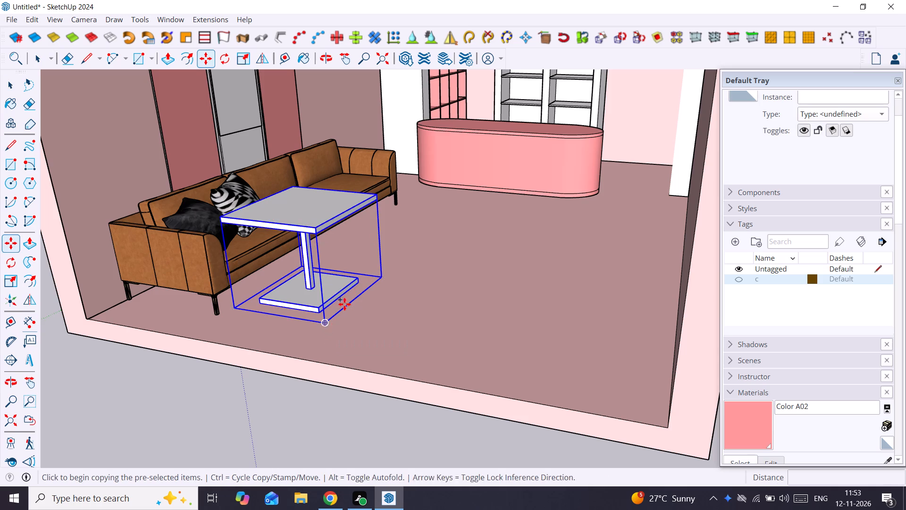
{"action": "scroll", "coordinate": [376, 287], "scroll_direction": "up", "scroll_amount": 9}
{"action": "middle_click_drag", "start_coordinate": [380, 279], "coordinate": [315, 323]}
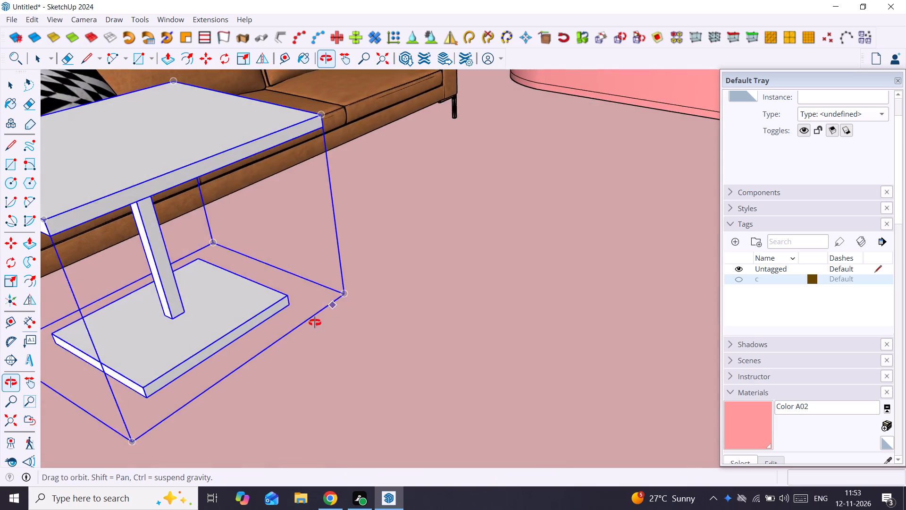
{"action": "middle_click_drag", "start_coordinate": [315, 323], "coordinate": [254, 326]}
{"action": "left_click", "coordinate": [310, 275]}
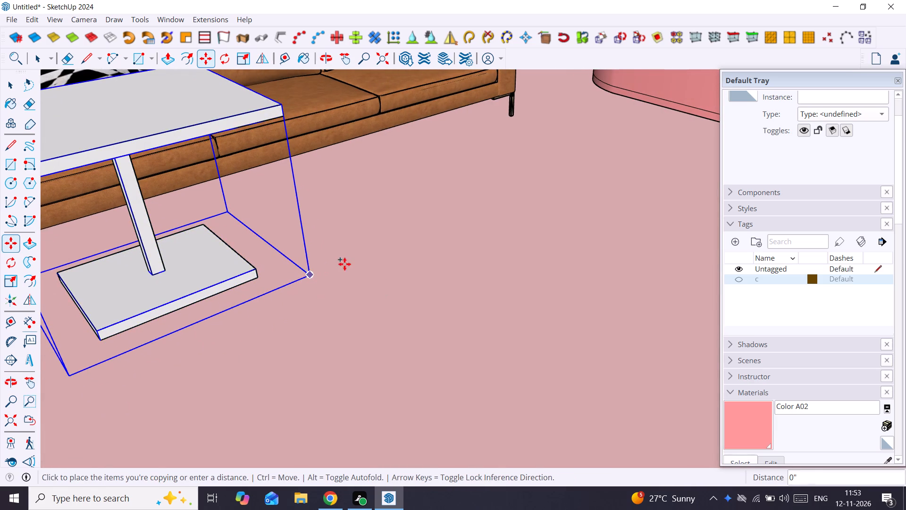
{"action": "key", "text": "Left"}
{"action": "left_click", "coordinate": [514, 203]}
Move the original table a few inches along the sofa towards its near armrest.
{"action": "scroll", "coordinate": [521, 207], "scroll_direction": "down", "scroll_amount": 3}
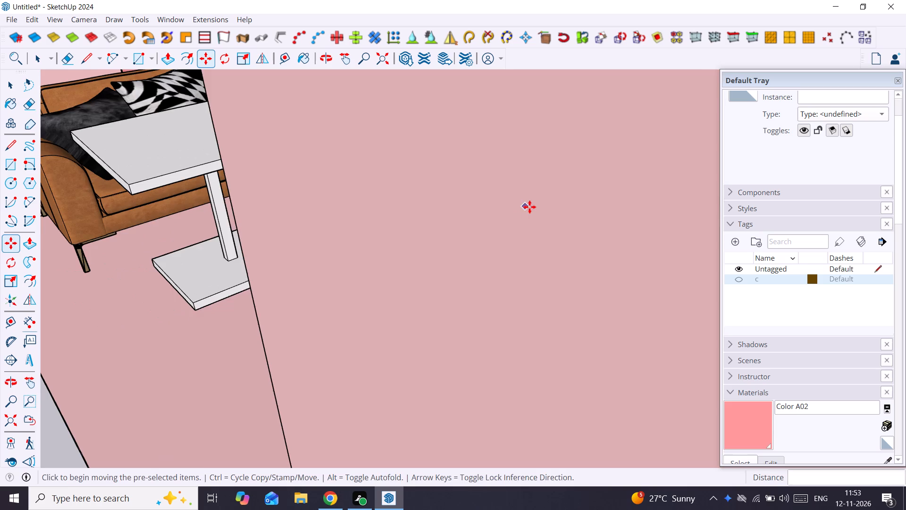
{"action": "middle_click_drag", "start_coordinate": [531, 207], "coordinate": [681, 207]}
{"action": "scroll", "coordinate": [565, 247], "scroll_direction": "down", "scroll_amount": 20}
{"action": "scroll", "coordinate": [565, 247], "scroll_direction": "down", "scroll_amount": 7}
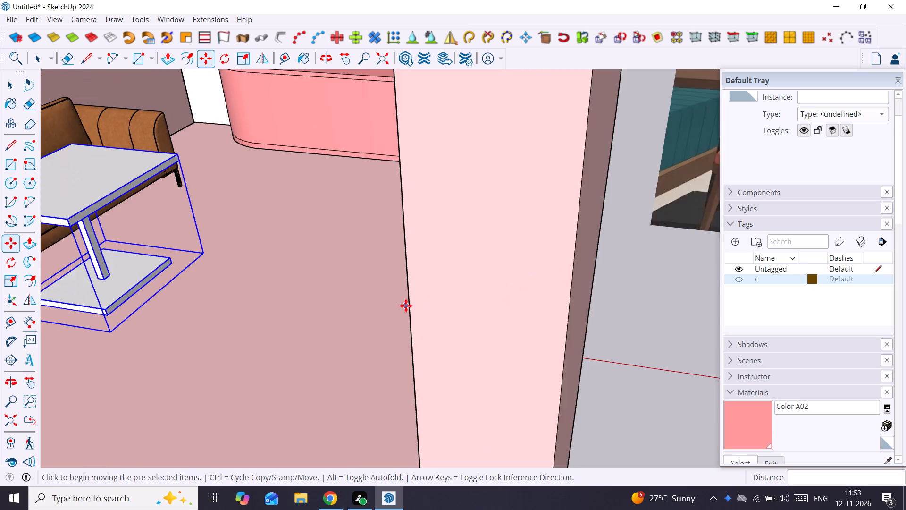
{"action": "scroll", "coordinate": [406, 306], "scroll_direction": "down", "scroll_amount": 18}
{"action": "middle_click_drag", "start_coordinate": [372, 307], "coordinate": [551, 270]}
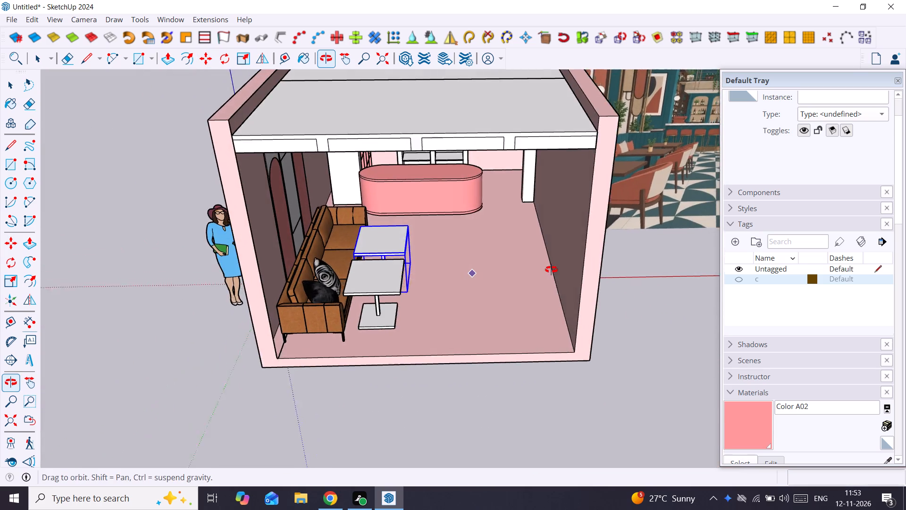
{"action": "middle_click_drag", "start_coordinate": [551, 270], "coordinate": [545, 284]}
{"action": "scroll", "coordinate": [380, 241], "scroll_direction": "up", "scroll_amount": 3}
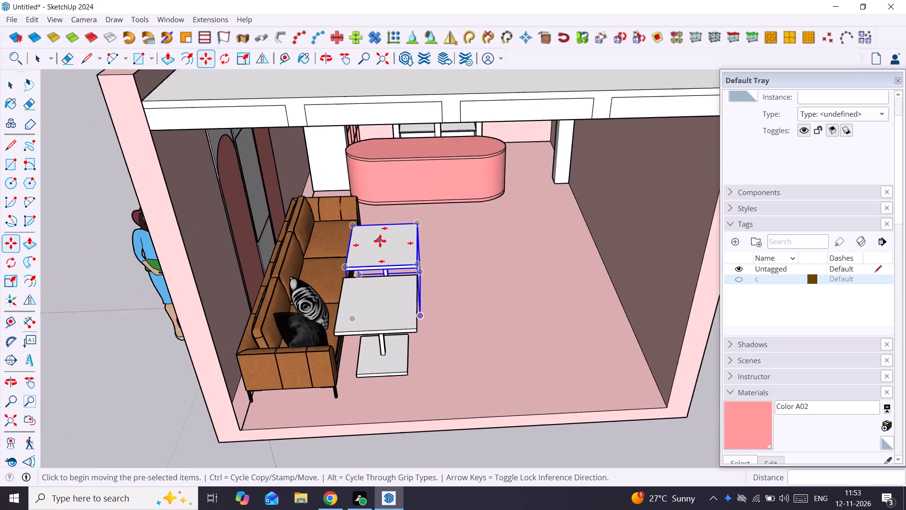
{"action": "scroll", "coordinate": [380, 241], "scroll_direction": "up", "scroll_amount": 7}
{"action": "scroll", "coordinate": [406, 241], "scroll_direction": "down", "scroll_amount": 11}
{"action": "scroll", "coordinate": [395, 250], "scroll_direction": "up", "scroll_amount": 1}
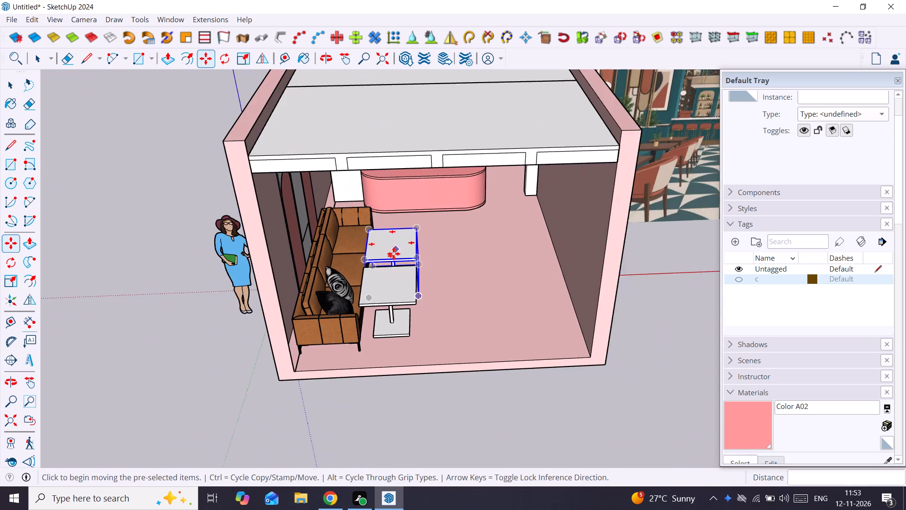
{"action": "scroll", "coordinate": [394, 254], "scroll_direction": "up", "scroll_amount": 1}
{"action": "scroll", "coordinate": [390, 322], "scroll_direction": "up", "scroll_amount": 2}
{"action": "middle_click_drag", "start_coordinate": [386, 322], "coordinate": [290, 330]}
{"action": "scroll", "coordinate": [315, 323], "scroll_direction": "up", "scroll_amount": 4}
{"action": "key", "text": "space"}
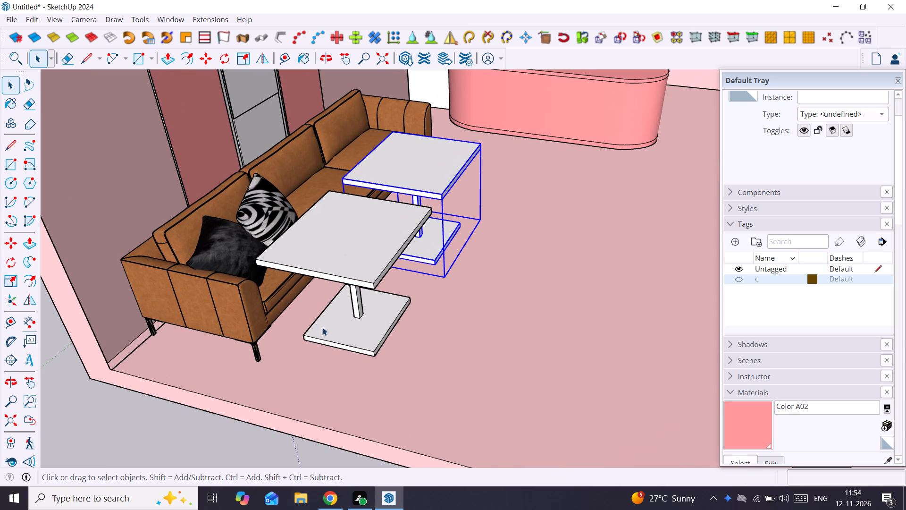
{"action": "left_click", "coordinate": [330, 333]}
{"action": "key", "text": "m"}
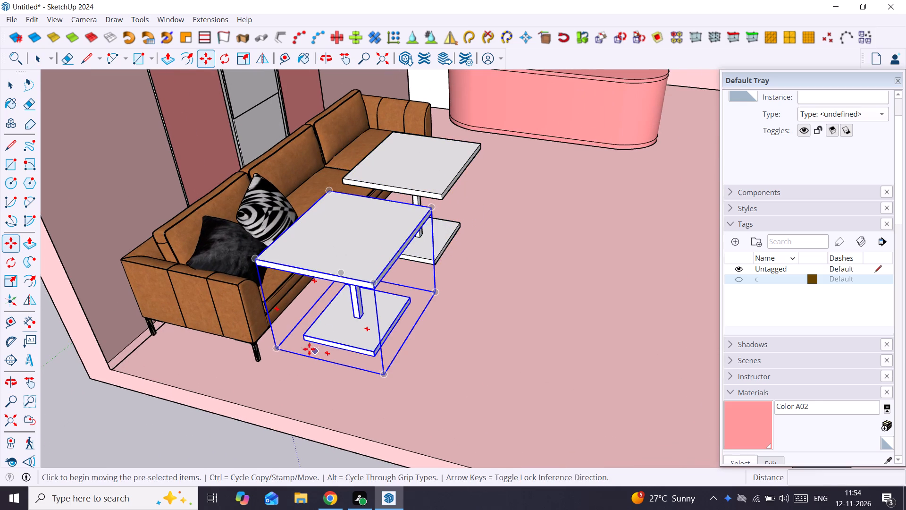
{"action": "left_click", "coordinate": [279, 350]}
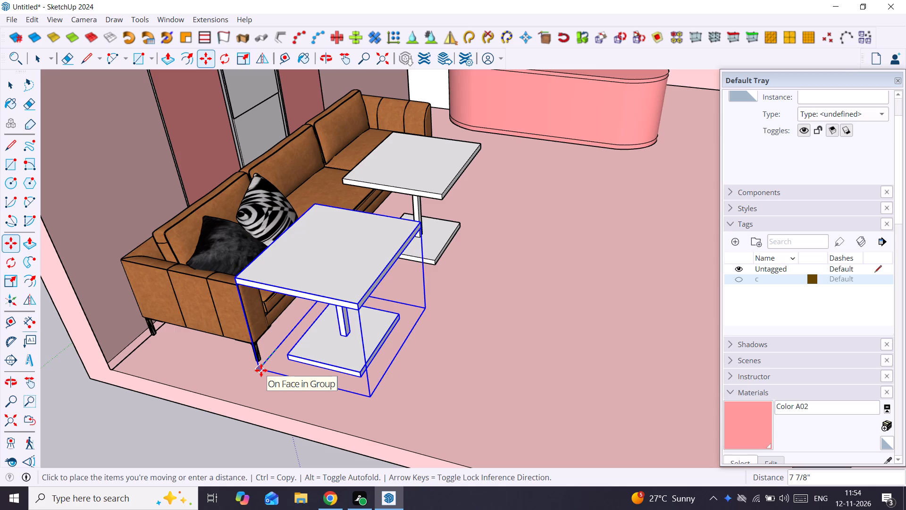
{"action": "left_click", "coordinate": [265, 367]}
Move the second table about 1' along the green axis towards the first table, leaving a narrow gap between the tabletops.
{"action": "scroll", "coordinate": [384, 260], "scroll_direction": "up", "scroll_amount": 7}
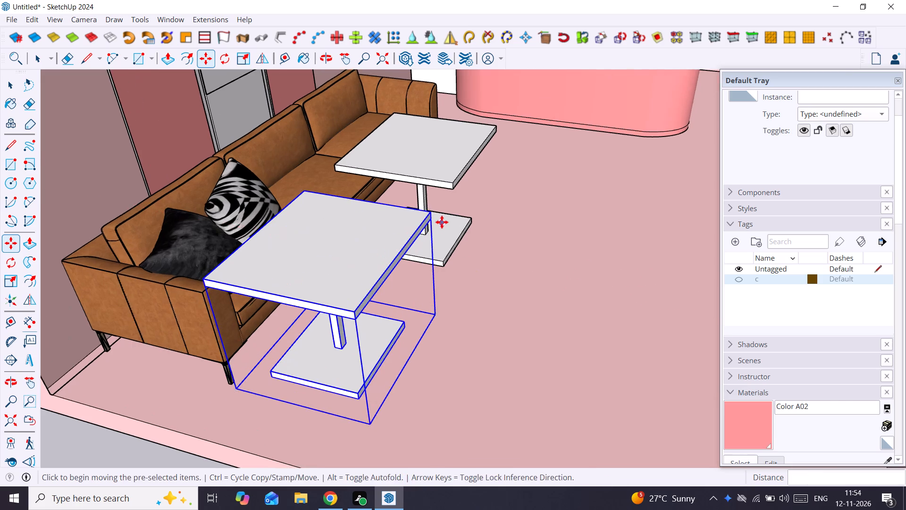
{"action": "middle_click_drag", "start_coordinate": [442, 222], "coordinate": [337, 251]}
{"action": "scroll", "coordinate": [429, 226], "scroll_direction": "up", "scroll_amount": 7}
{"action": "middle_click_drag", "start_coordinate": [429, 226], "coordinate": [377, 241]}
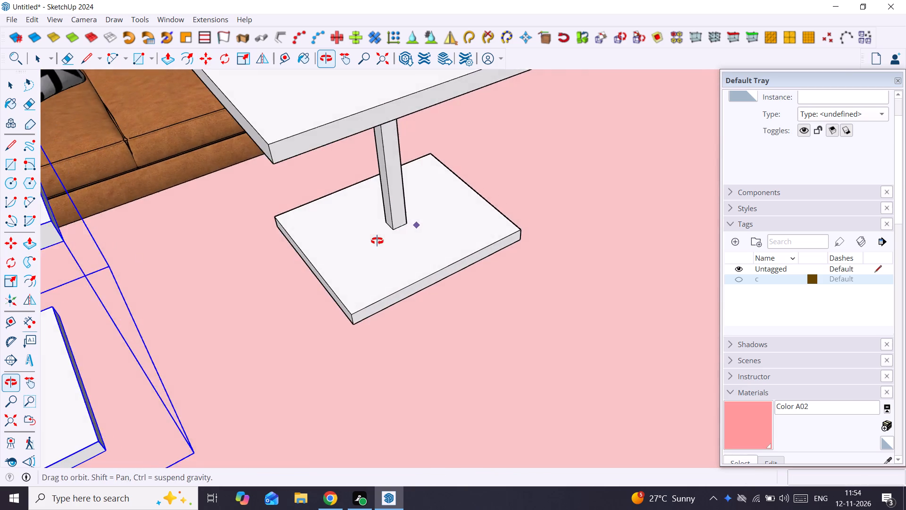
{"action": "middle_click_drag", "start_coordinate": [377, 241], "coordinate": [376, 241]}
{"action": "scroll", "coordinate": [376, 241], "scroll_direction": "down", "scroll_amount": 6}
{"action": "middle_click_drag", "start_coordinate": [374, 241], "coordinate": [356, 240]}
{"action": "key", "text": "space"}
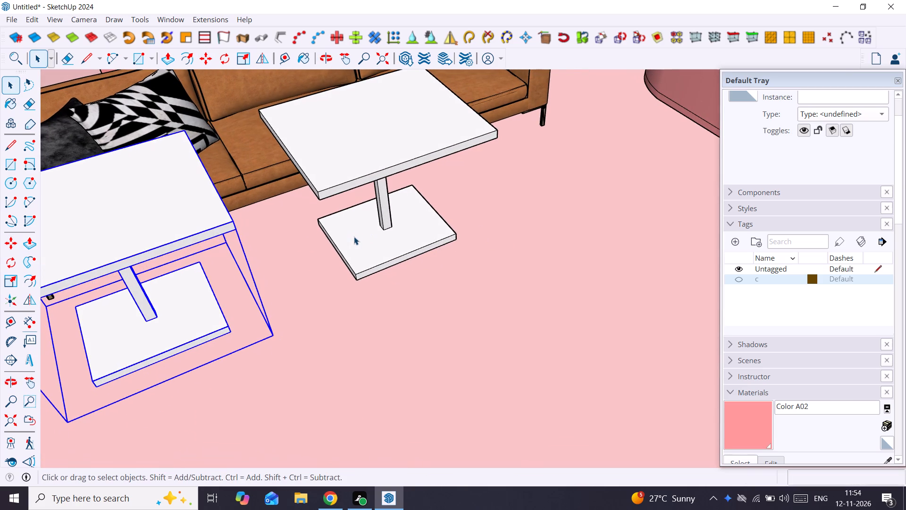
{"action": "left_click", "coordinate": [354, 237]}
{"action": "key", "text": "m"}
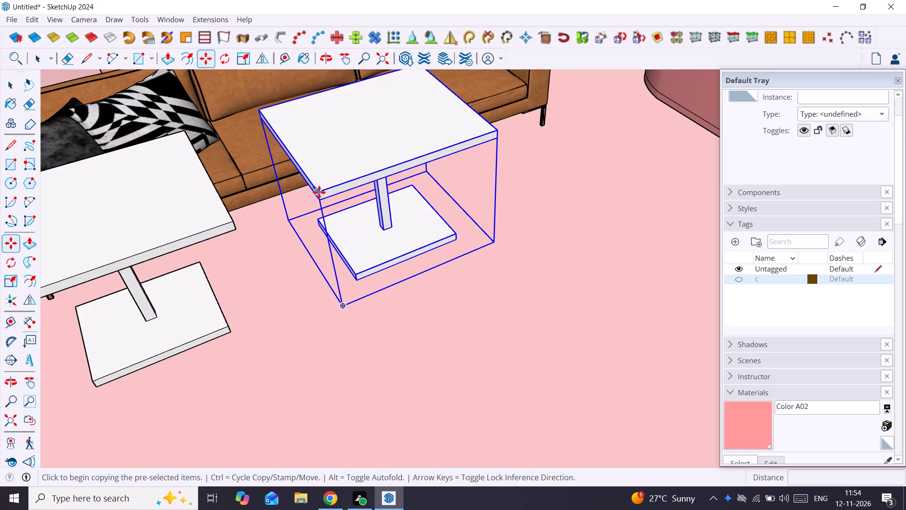
{"action": "key", "text": "space"}
{"action": "key", "text": "m"}
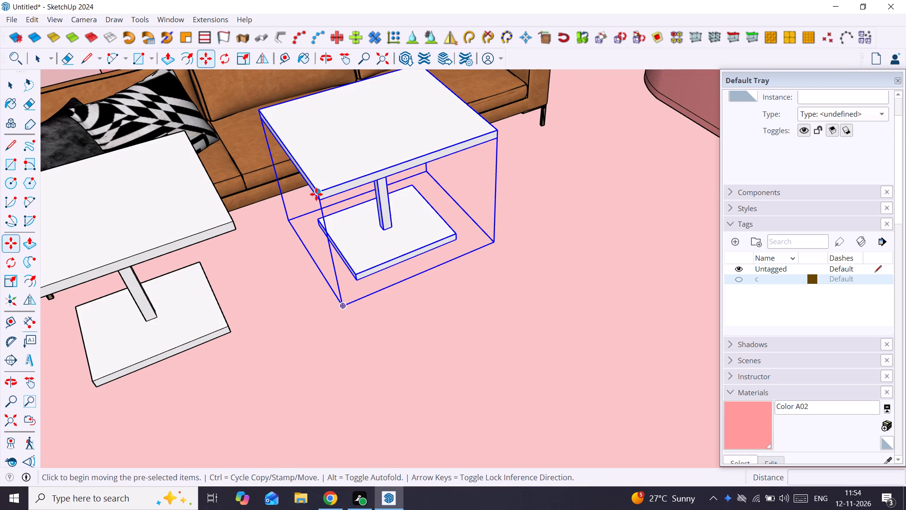
{"action": "left_click", "coordinate": [316, 194]}
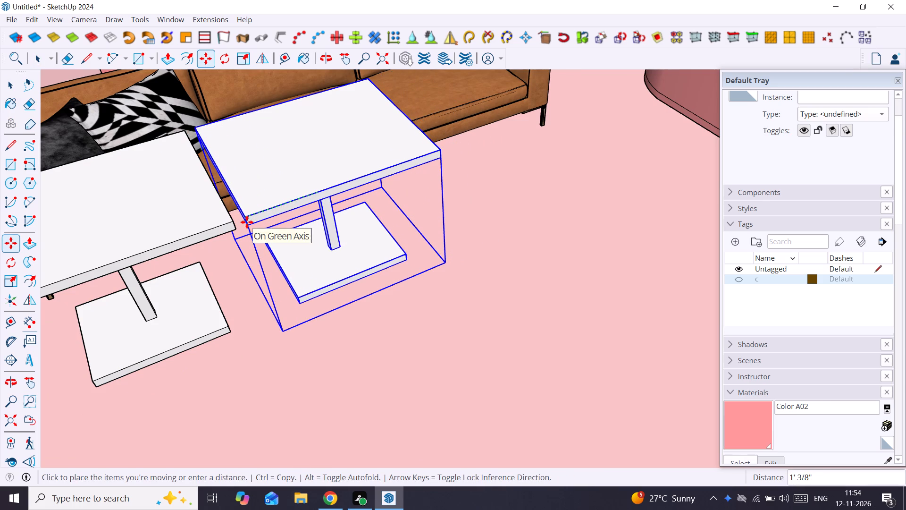
{"action": "left_click", "coordinate": [245, 222]}
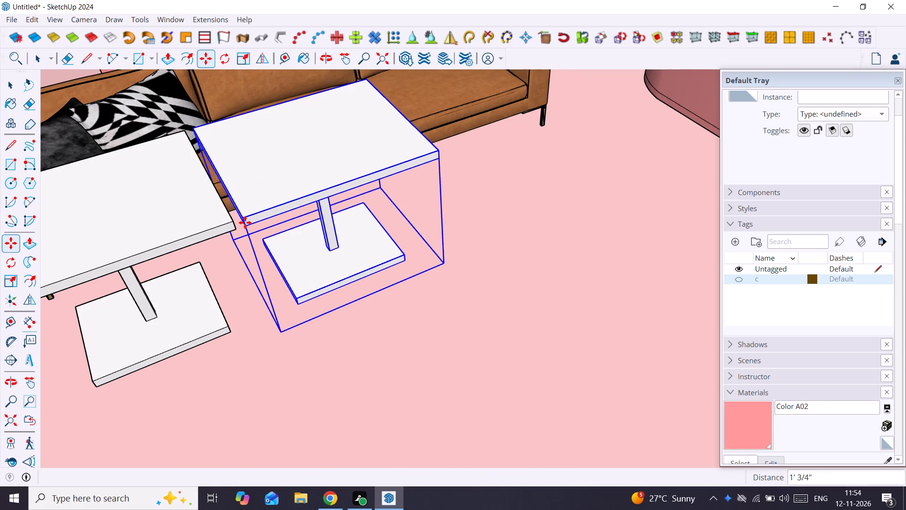
Copy the second table about 3'2" along the green axis to add a third table beside it.
{"action": "left_click", "coordinate": [245, 222]}
{"action": "scroll", "coordinate": [447, 155], "scroll_direction": "up", "scroll_amount": 2}
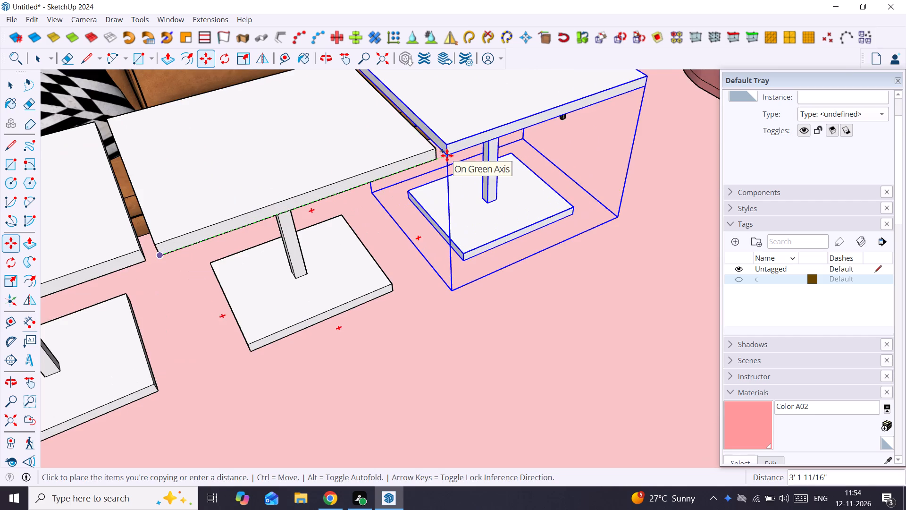
{"action": "middle_click_drag", "start_coordinate": [447, 155], "coordinate": [442, 158]}
{"action": "left_click", "coordinate": [444, 157]}
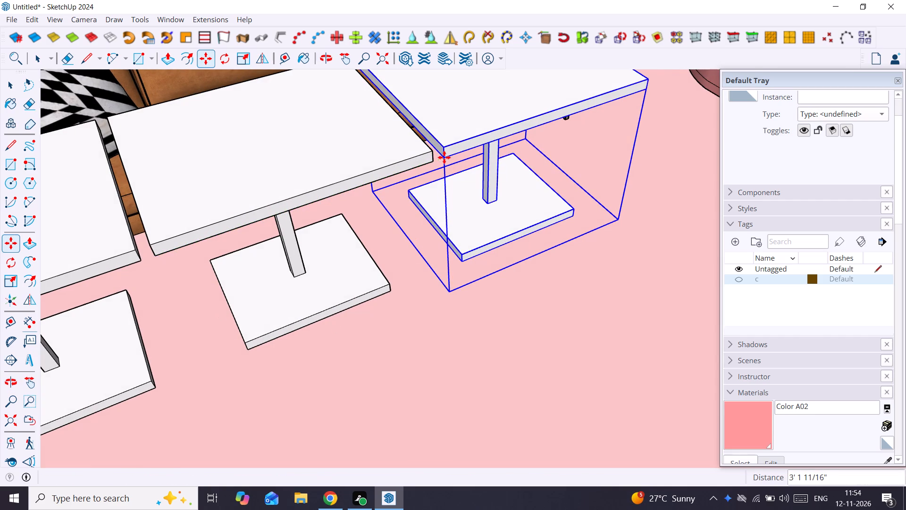
Move the third table about 8" along the green axis, away from the middle table towards the sofa's far armrest.
{"action": "scroll", "coordinate": [465, 166], "scroll_direction": "down", "scroll_amount": 3}
{"action": "middle_click_drag", "start_coordinate": [513, 174], "coordinate": [780, 182]}
{"action": "scroll", "coordinate": [780, 185], "scroll_direction": "down", "scroll_amount": 5}
{"action": "scroll", "coordinate": [544, 205], "scroll_direction": "down", "scroll_amount": 8}
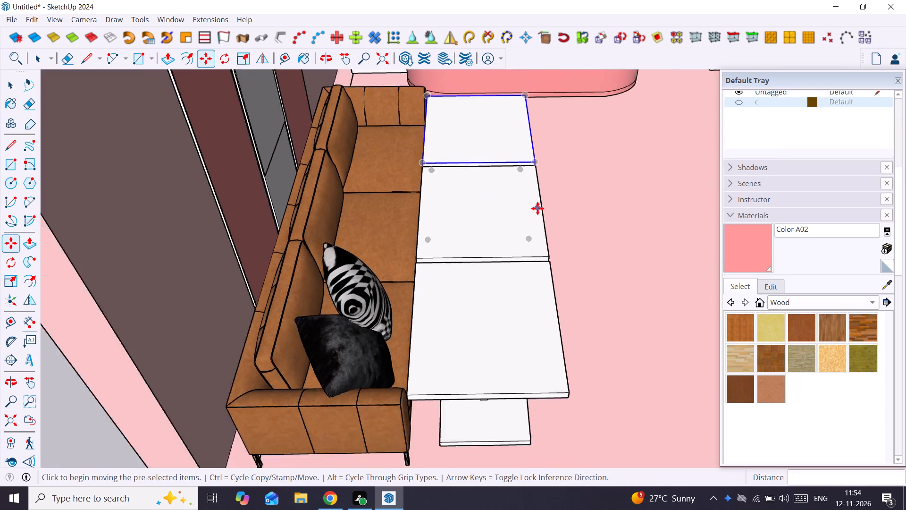
{"action": "scroll", "coordinate": [537, 208], "scroll_direction": "down", "scroll_amount": 1}
{"action": "scroll", "coordinate": [535, 209], "scroll_direction": "up", "scroll_amount": 2}
{"action": "middle_click_drag", "start_coordinate": [535, 208], "coordinate": [620, 201]}
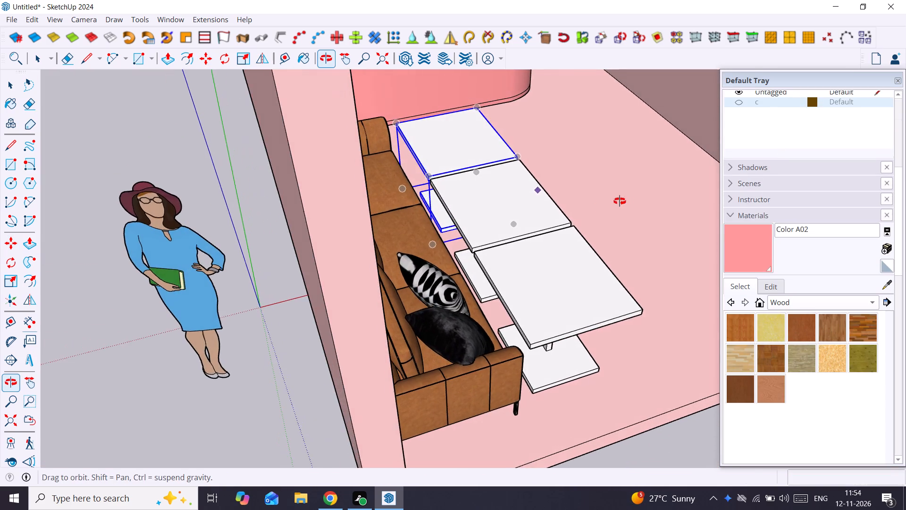
{"action": "middle_click_drag", "start_coordinate": [620, 201], "coordinate": [584, 214]}
{"action": "scroll", "coordinate": [515, 172], "scroll_direction": "up", "scroll_amount": 8}
{"action": "middle_click_drag", "start_coordinate": [486, 161], "coordinate": [140, 201]}
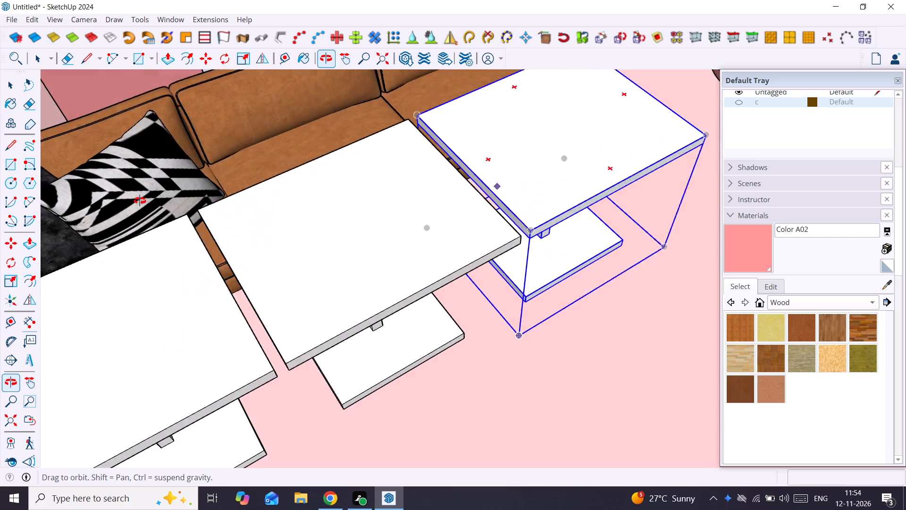
{"action": "middle_click_drag", "start_coordinate": [140, 201], "coordinate": [98, 203]}
{"action": "middle_click_drag", "start_coordinate": [496, 171], "coordinate": [384, 188], "text": "shift"}
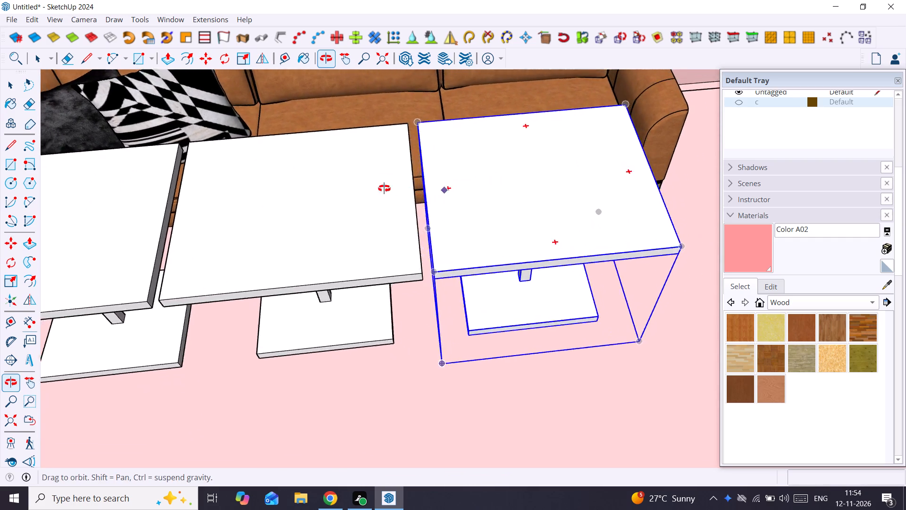
{"action": "middle_click_drag", "start_coordinate": [384, 188], "coordinate": [298, 144], "text": "shift"}
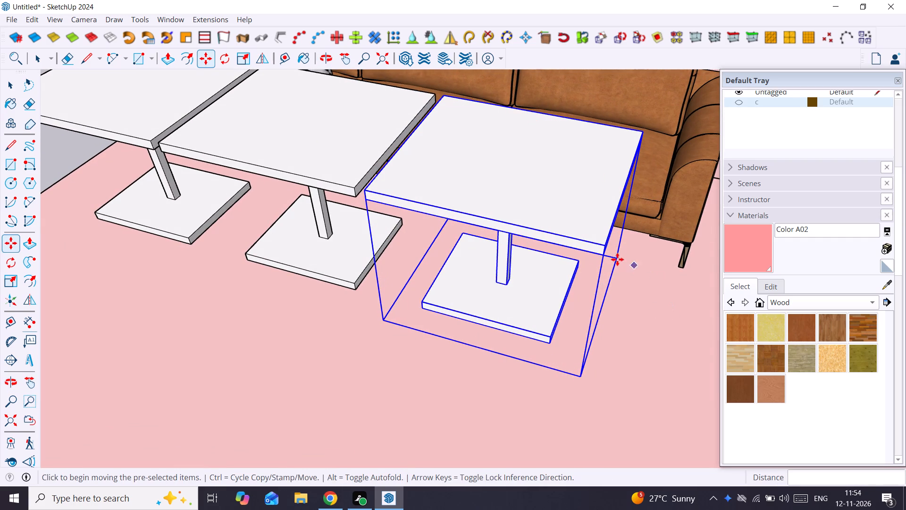
{"action": "left_click", "coordinate": [617, 259]}
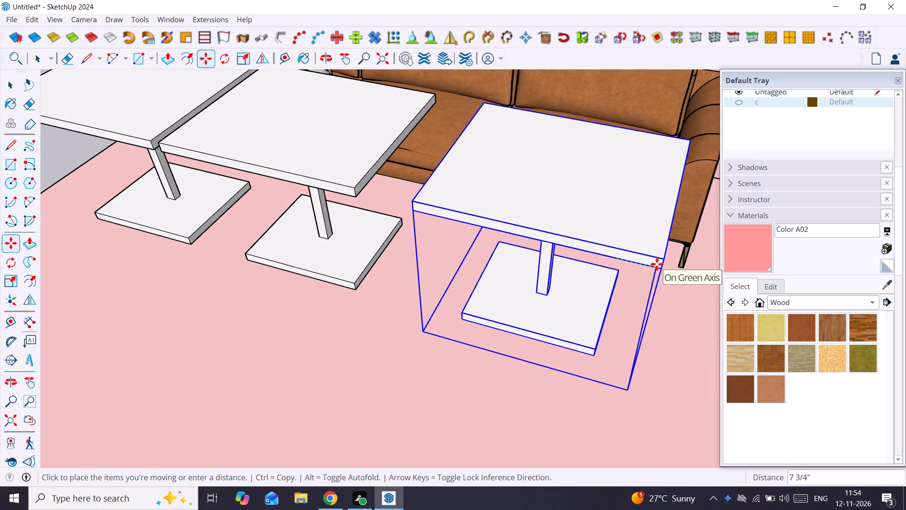
{"action": "left_click", "coordinate": [657, 264]}
{"action": "key", "text": "space"}
{"action": "middle_click_drag", "start_coordinate": [386, 257], "coordinate": [493, 262]}
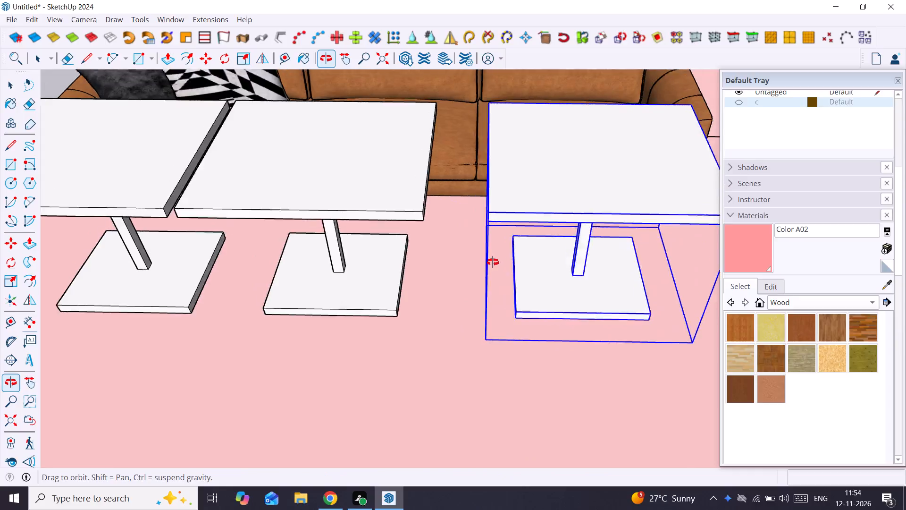
{"action": "middle_click_drag", "start_coordinate": [493, 262], "coordinate": [498, 261]}
{"action": "scroll", "coordinate": [504, 260], "scroll_direction": "down", "scroll_amount": 2}
{"action": "key", "text": "space"}
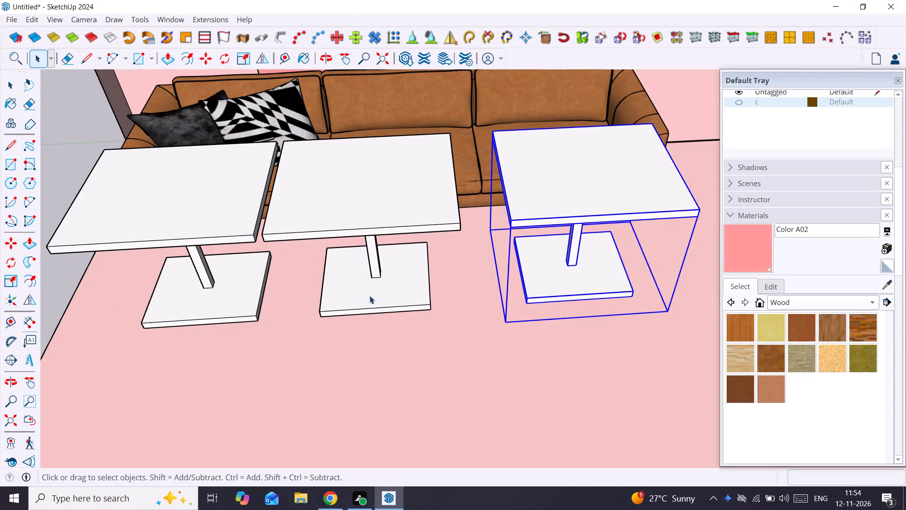
Move the middle table about 4 1/2" along the green axis towards the third table, opening a gap from the first table.
{"action": "left_click", "coordinate": [369, 296]}
{"action": "key", "text": "m"}
{"action": "key", "text": "Left"}
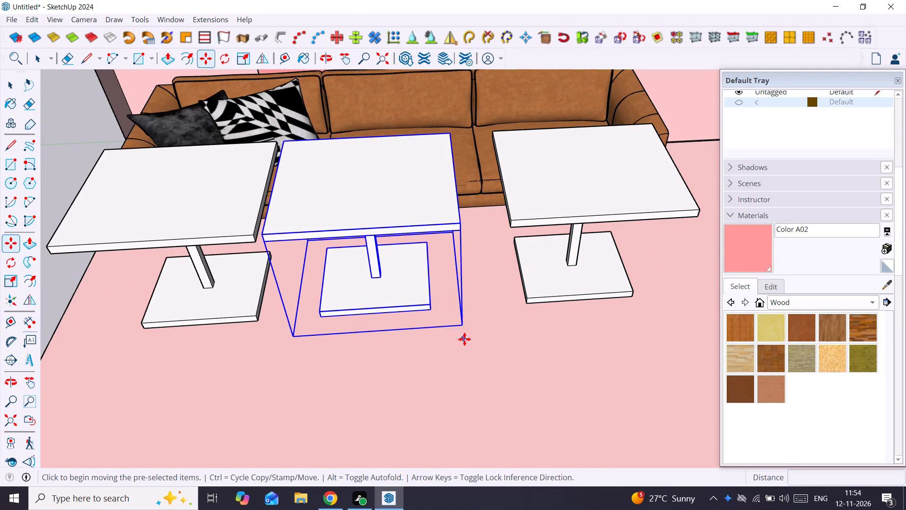
{"action": "left_click", "coordinate": [462, 325]}
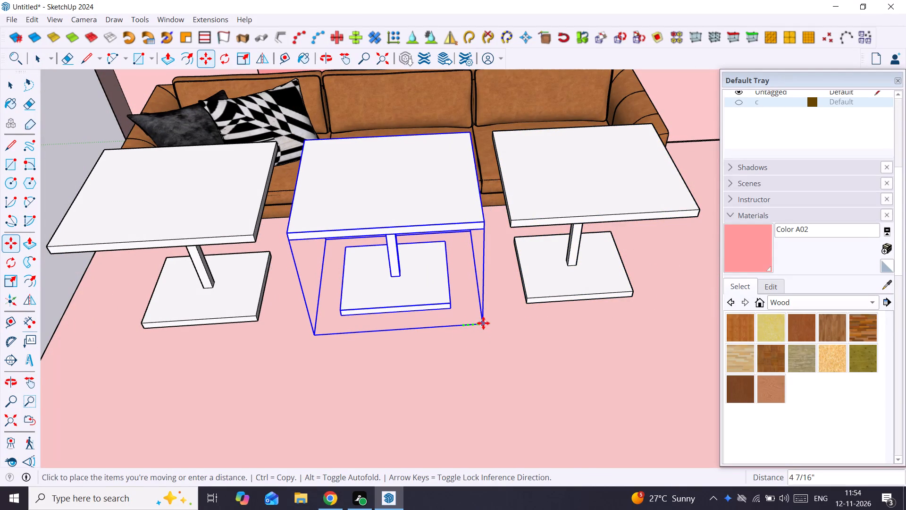
{"action": "left_click", "coordinate": [485, 323]}
{"action": "key", "text": "space"}
Move the first table, nearest the cushions, about 2" along the sofa towards the middle table.
{"action": "left_click", "coordinate": [253, 303]}
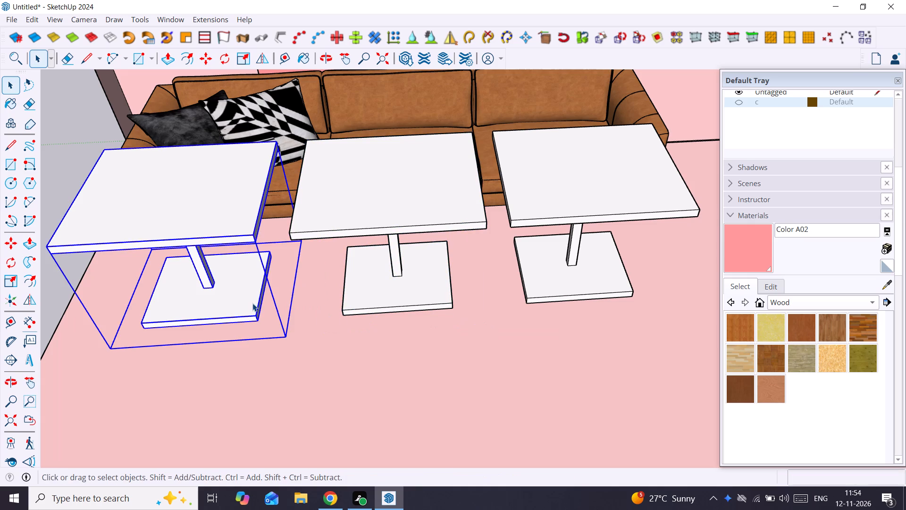
{"action": "key", "text": "m"}
{"action": "left_click", "coordinate": [283, 338]}
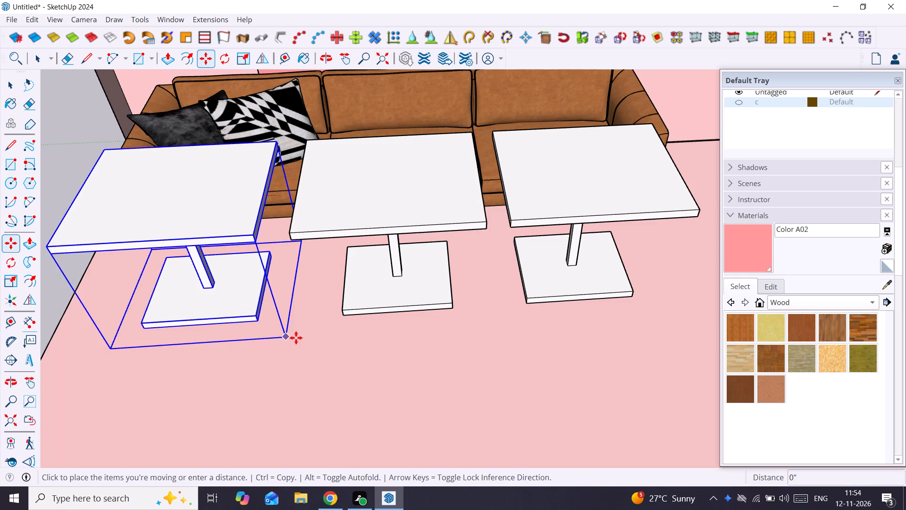
{"action": "left_click", "coordinate": [301, 338]}
Examine the table row and the whole café room from outside, comparing the layout with the reference image.
{"action": "middle_click_drag", "start_coordinate": [341, 320], "coordinate": [361, 315]}
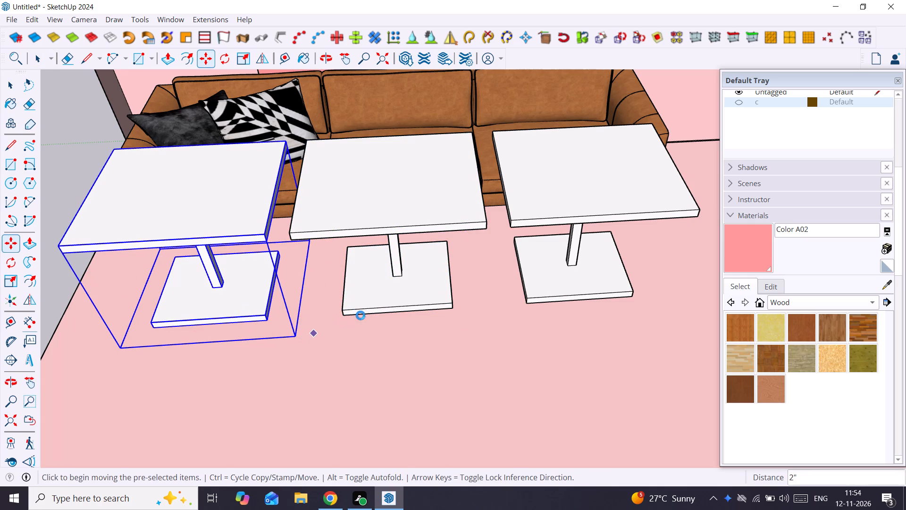
{"action": "middle_click_drag", "start_coordinate": [361, 315], "coordinate": [391, 314]}
{"action": "scroll", "coordinate": [391, 314], "scroll_direction": "down", "scroll_amount": 1}
{"action": "middle_click_drag", "start_coordinate": [398, 314], "coordinate": [680, 293]}
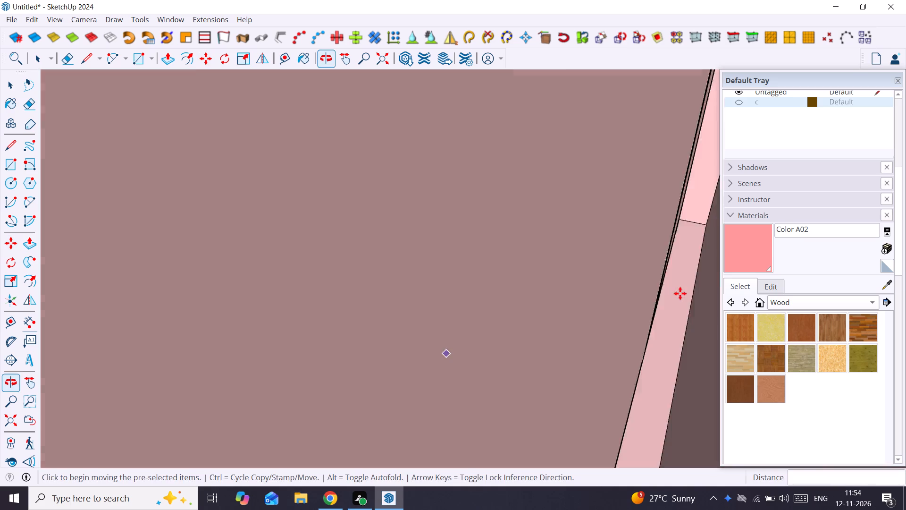
{"action": "scroll", "coordinate": [680, 293], "scroll_direction": "down", "scroll_amount": 20}
{"action": "scroll", "coordinate": [680, 293], "scroll_direction": "down", "scroll_amount": 20}
{"action": "scroll", "coordinate": [680, 293], "scroll_direction": "down", "scroll_amount": 3}
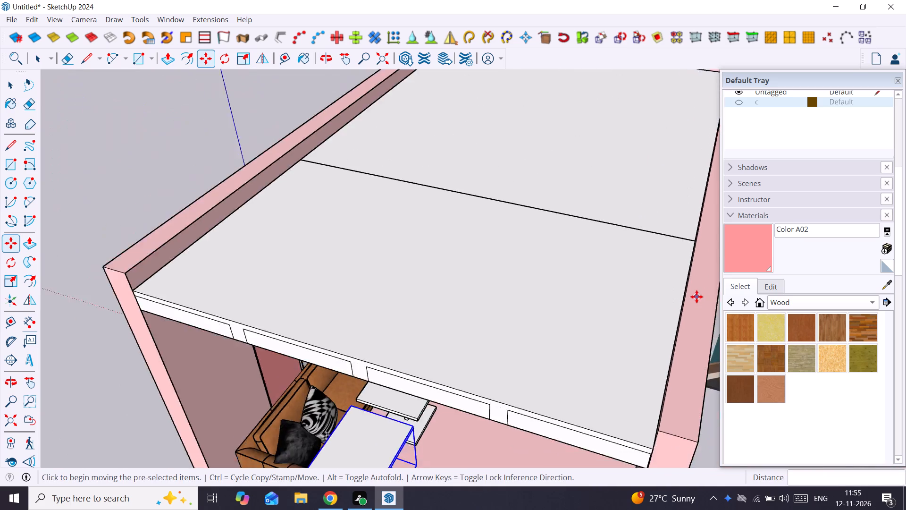
{"action": "scroll", "coordinate": [696, 297], "scroll_direction": "down", "scroll_amount": 9}
{"action": "scroll", "coordinate": [612, 435], "scroll_direction": "up", "scroll_amount": 3}
{"action": "middle_click_drag", "start_coordinate": [580, 400], "coordinate": [513, 329]}
{"action": "key", "text": "space"}
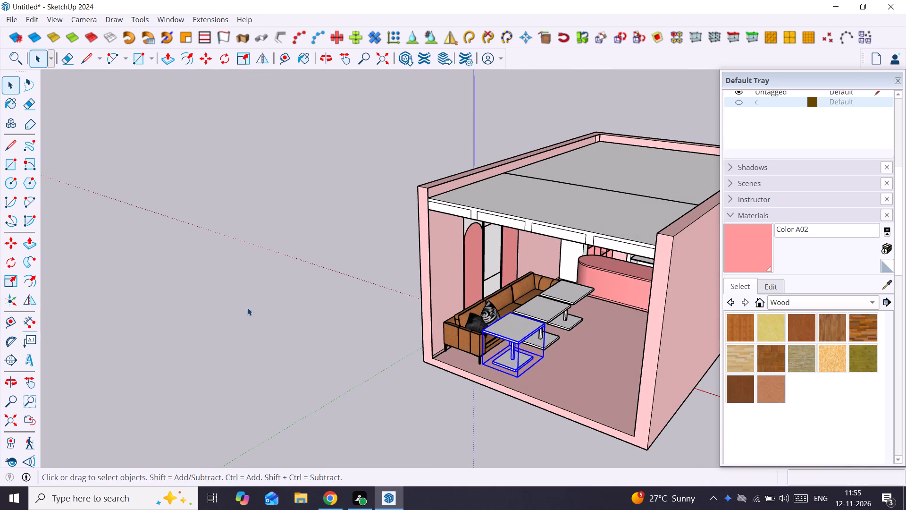
{"action": "left_click", "coordinate": [244, 306]}
{"action": "scroll", "coordinate": [537, 365], "scroll_direction": "up", "scroll_amount": 2}
{"action": "scroll", "coordinate": [537, 365], "scroll_direction": "down", "scroll_amount": 9}
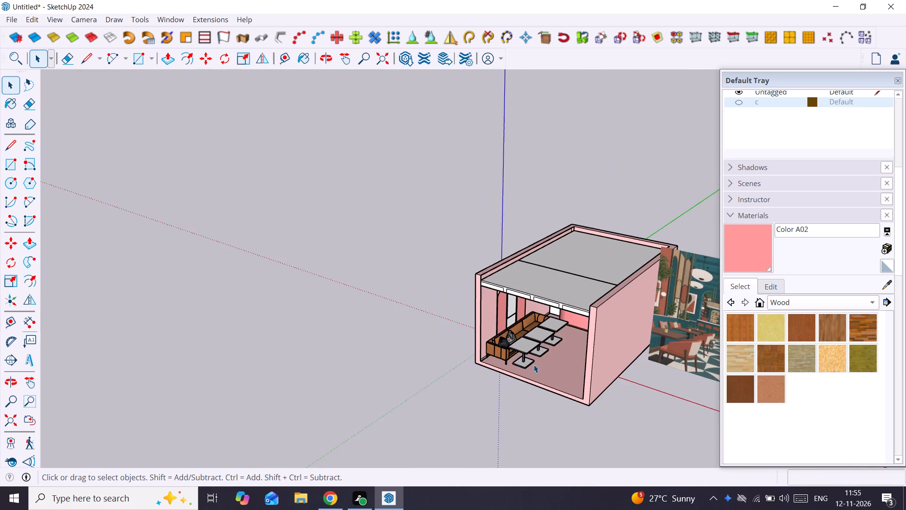
{"action": "middle_click_drag", "start_coordinate": [534, 365], "coordinate": [683, 363]}
{"action": "scroll", "coordinate": [548, 340], "scroll_direction": "up", "scroll_amount": 4}
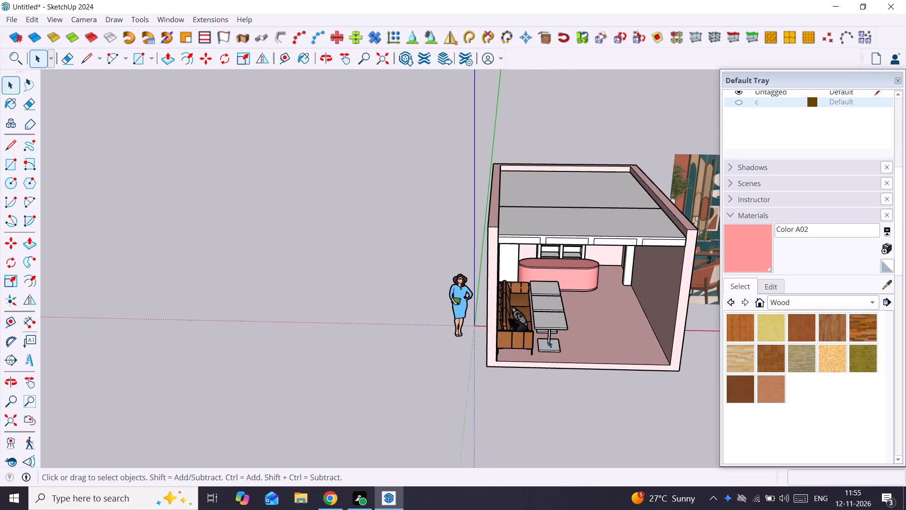
{"action": "scroll", "coordinate": [547, 340], "scroll_direction": "down", "scroll_amount": 3}
{"action": "scroll", "coordinate": [659, 324], "scroll_direction": "up", "scroll_amount": 1}
{"action": "middle_click_drag", "start_coordinate": [653, 325], "coordinate": [481, 340]}
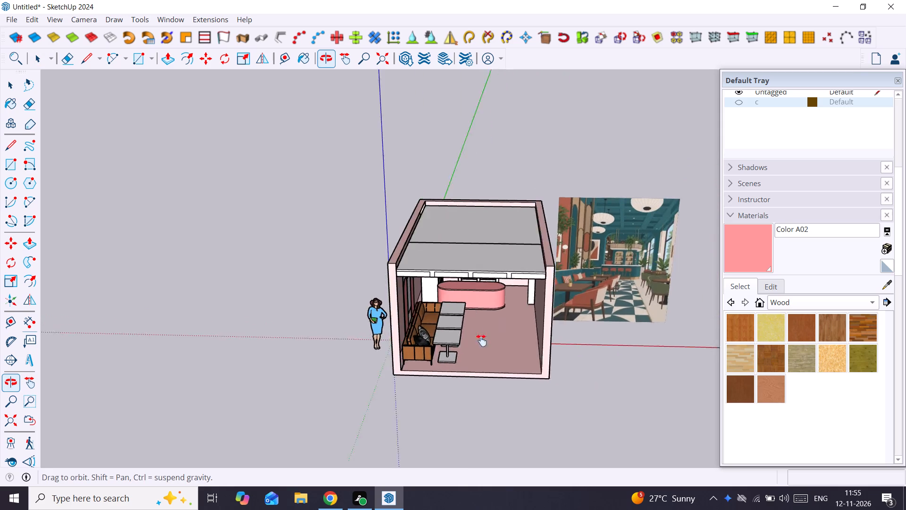
{"action": "middle_click_drag", "start_coordinate": [481, 340], "coordinate": [449, 338]}
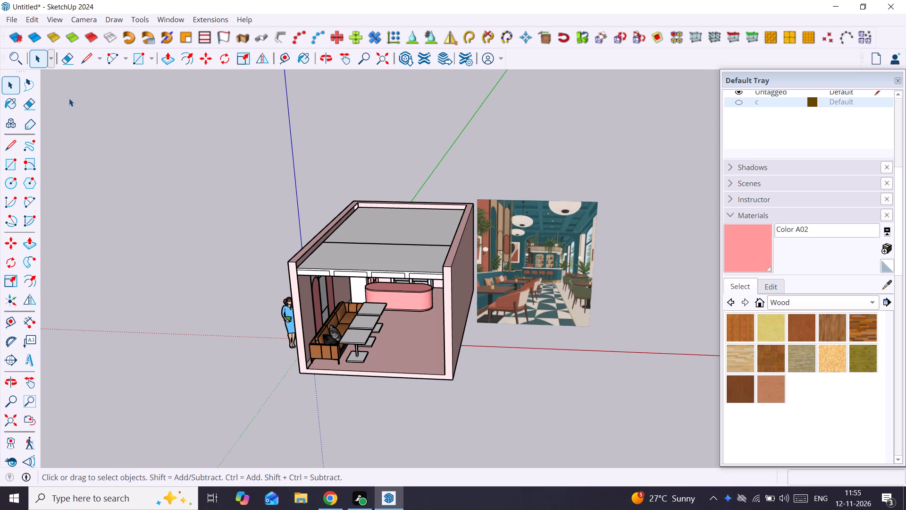
Import the BANQUETA_TACNA_2017 bar stool model and place it on the open floor beside the tables.
{"action": "left_click", "coordinate": [20, 15]}
{"action": "left_click", "coordinate": [9, 18]}
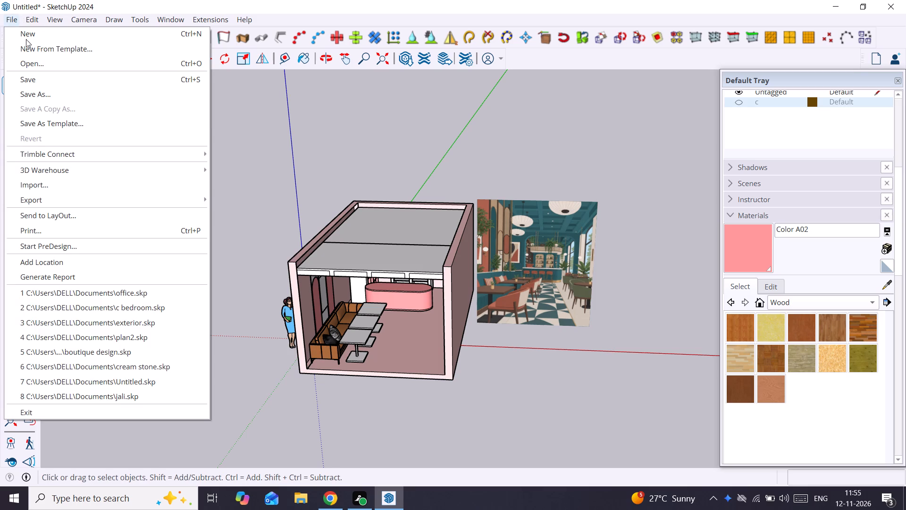
{"action": "left_click", "coordinate": [67, 192]}
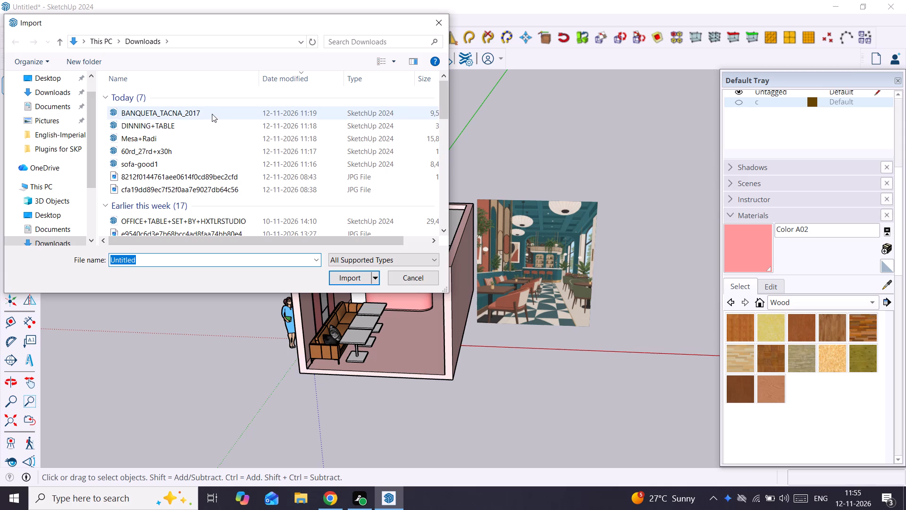
{"action": "left_click", "coordinate": [212, 114]}
{"action": "left_click", "coordinate": [356, 282]}
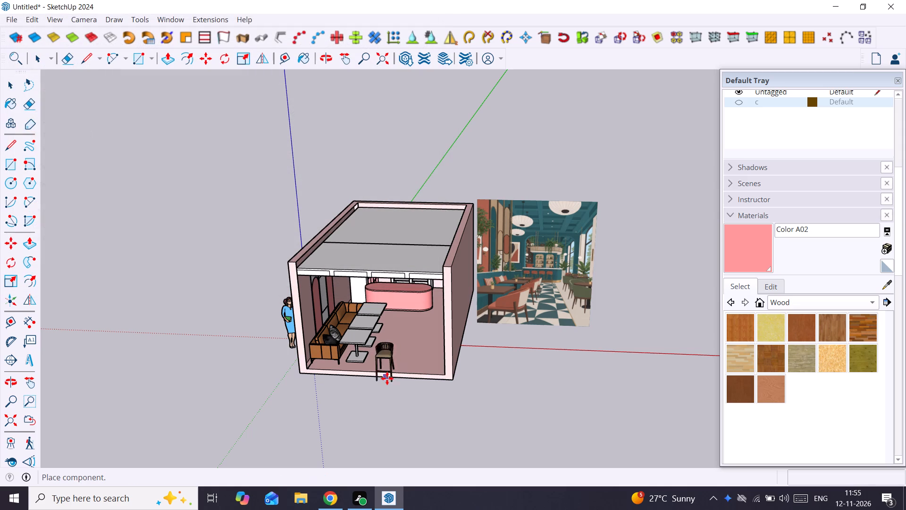
{"action": "scroll", "coordinate": [404, 347], "scroll_direction": "up", "scroll_amount": 8}
{"action": "left_click", "coordinate": [410, 337]}
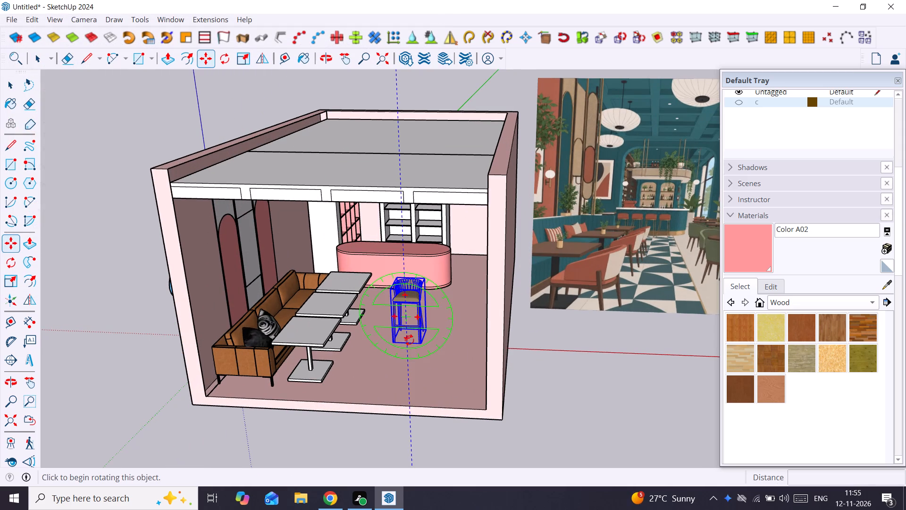
Rotate the bar stool about 210° around the vertical axis so its seat faces the counter.
{"action": "key", "text": "q"}
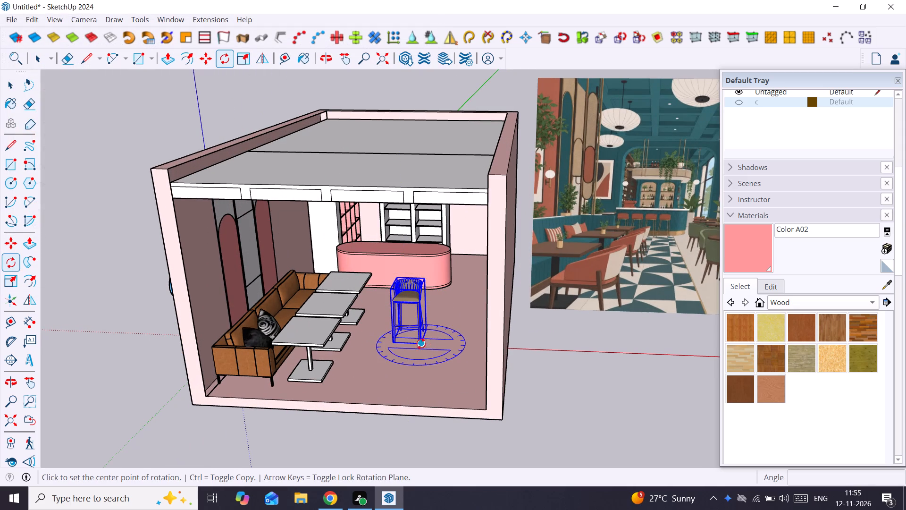
{"action": "key", "text": "Up"}
{"action": "left_click", "coordinate": [415, 348]}
{"action": "left_click", "coordinate": [396, 344]}
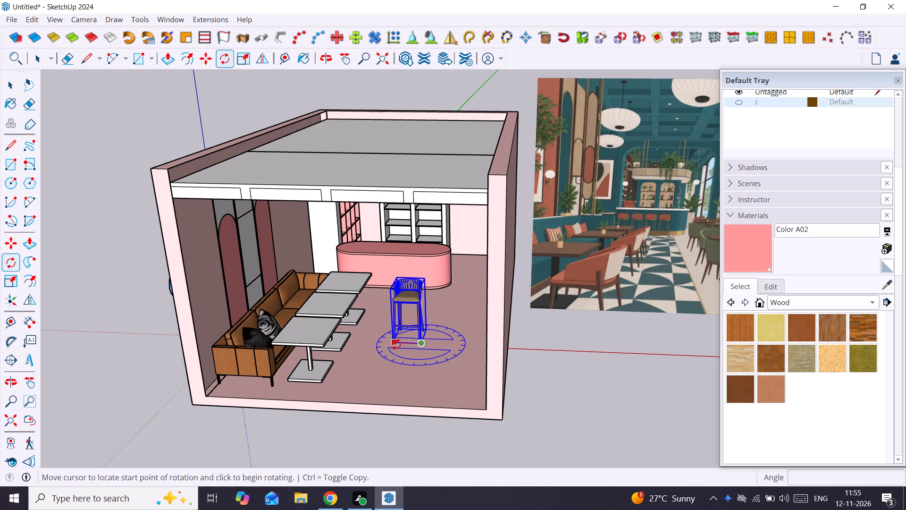
{"action": "left_click", "coordinate": [445, 340]}
{"action": "key", "text": "space"}
Move the bar stool about 9'7" across the floor to the sofa-side end of the pink counter's front.
{"action": "scroll", "coordinate": [426, 341], "scroll_direction": "up", "scroll_amount": 3}
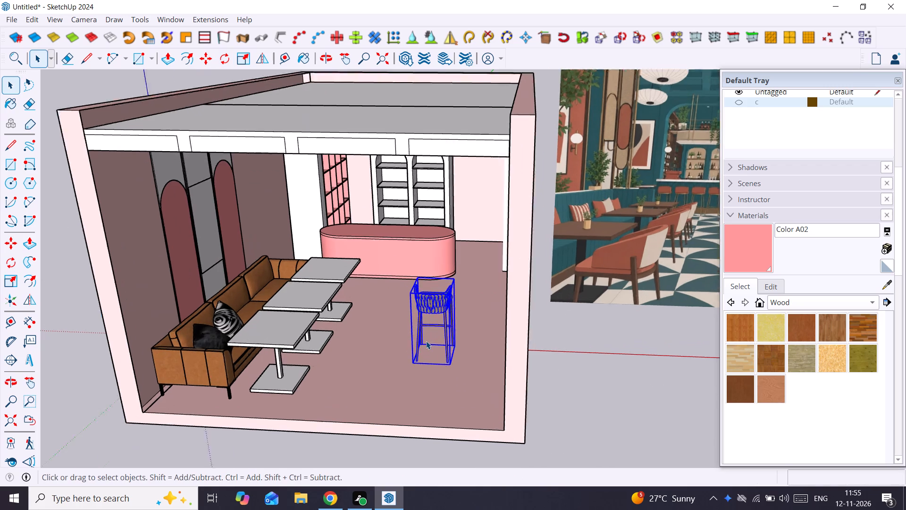
{"action": "scroll", "coordinate": [426, 341], "scroll_direction": "down", "scroll_amount": 3}
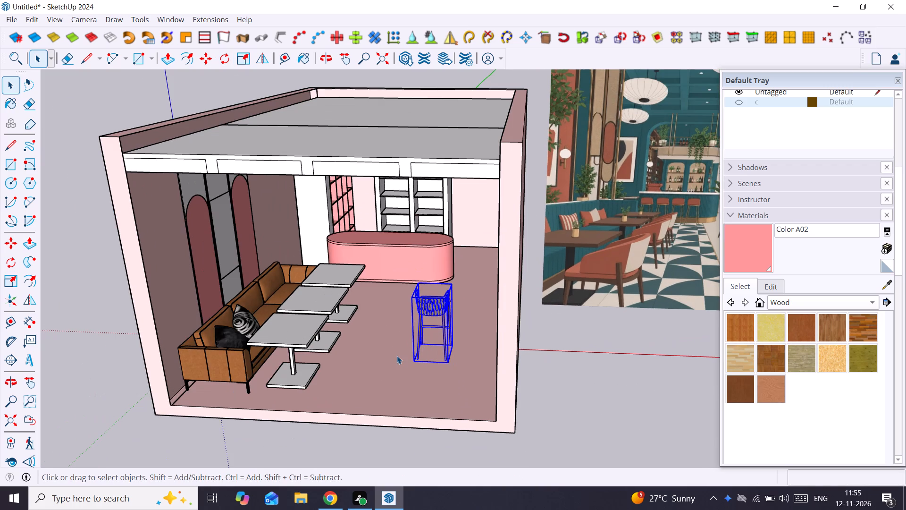
{"action": "scroll", "coordinate": [397, 356], "scroll_direction": "up", "scroll_amount": 1}
{"action": "middle_click_drag", "start_coordinate": [397, 356], "coordinate": [485, 360]}
{"action": "scroll", "coordinate": [441, 367], "scroll_direction": "up", "scroll_amount": 3}
{"action": "key", "text": "m"}
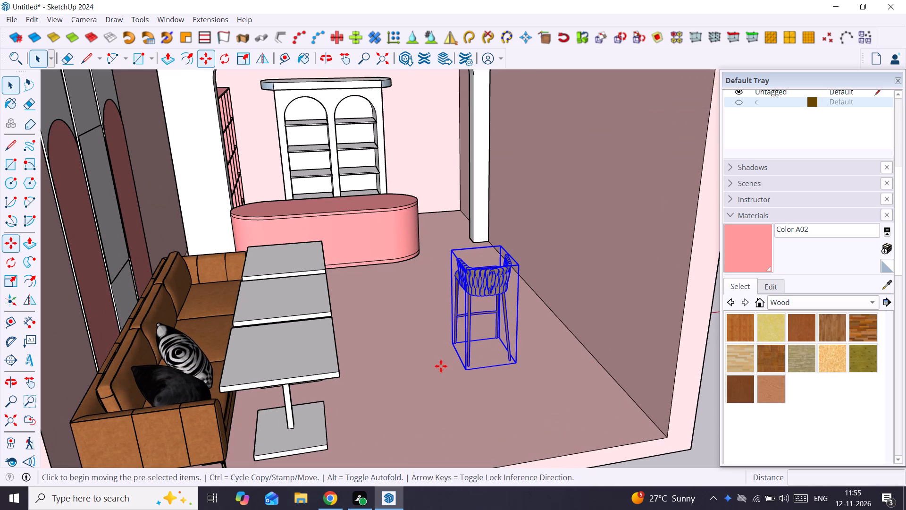
{"action": "left_click", "coordinate": [450, 340]}
{"action": "scroll", "coordinate": [381, 295], "scroll_direction": "up", "scroll_amount": 8}
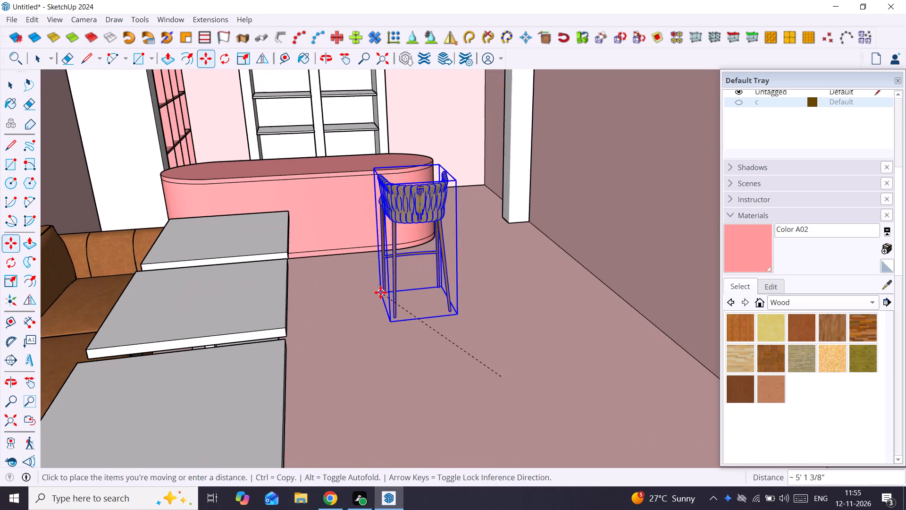
{"action": "scroll", "coordinate": [380, 292], "scroll_direction": "up", "scroll_amount": 3}
{"action": "middle_click_drag", "start_coordinate": [363, 282], "coordinate": [267, 301]}
{"action": "scroll", "coordinate": [276, 274], "scroll_direction": "up", "scroll_amount": 7}
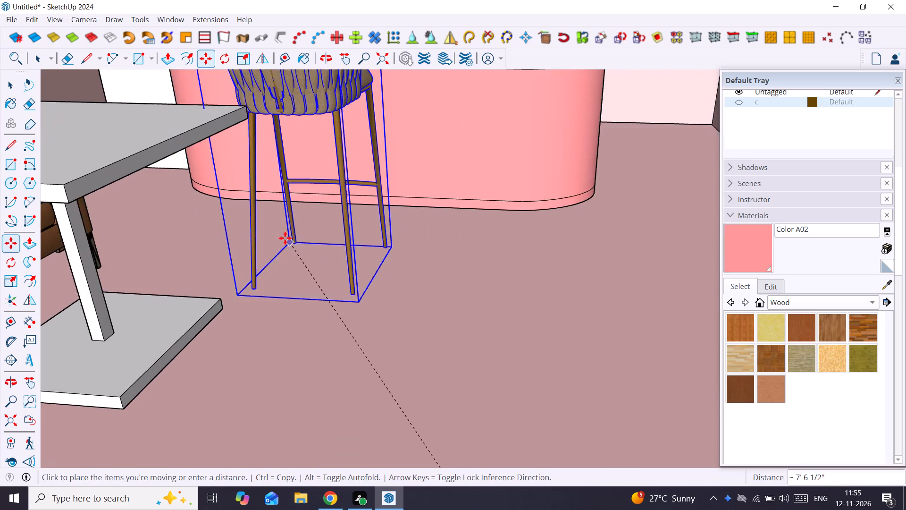
{"action": "left_click", "coordinate": [180, 210]}
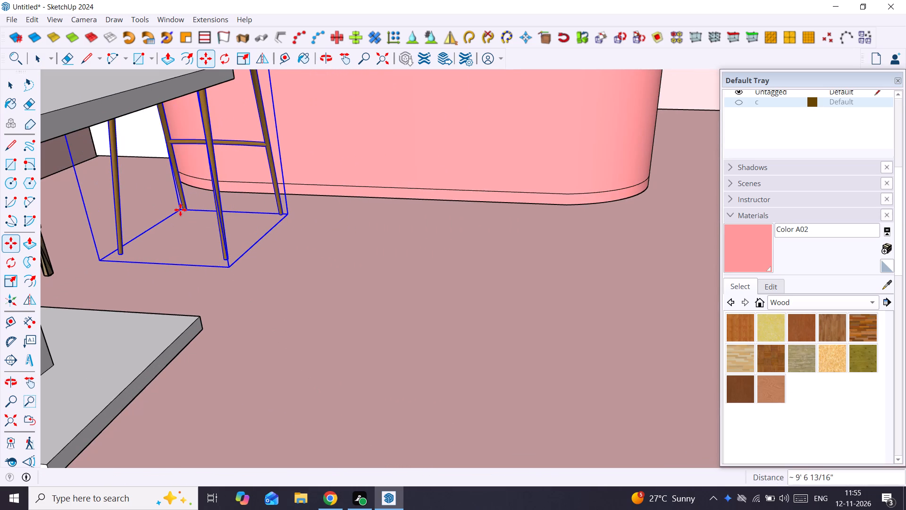
Copy the bar stool twice along the counter's front, offset about 1'8" and then 1'10", to form a row of three.
{"action": "scroll", "coordinate": [186, 212], "scroll_direction": "down", "scroll_amount": 2}
{"action": "middle_click_drag", "start_coordinate": [203, 218], "coordinate": [300, 264]}
{"action": "scroll", "coordinate": [227, 233], "scroll_direction": "up", "scroll_amount": 1}
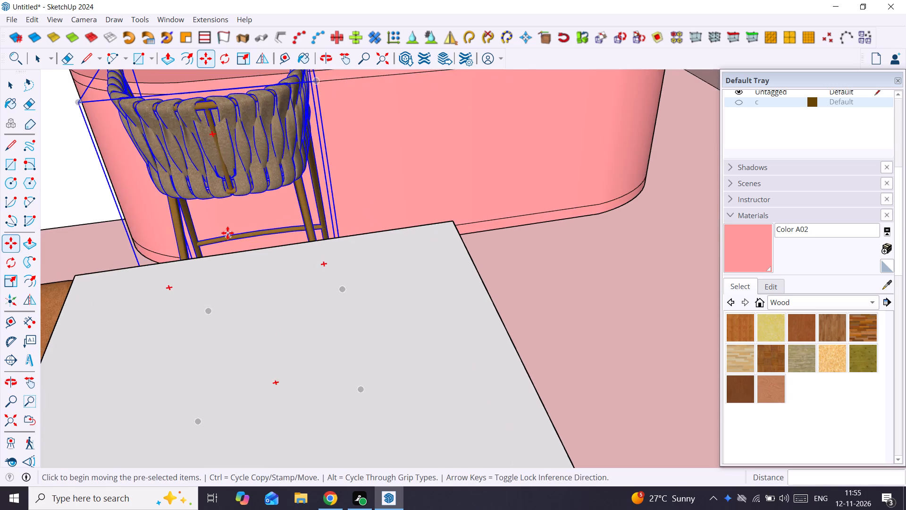
{"action": "middle_click_drag", "start_coordinate": [227, 233], "coordinate": [208, 286]}
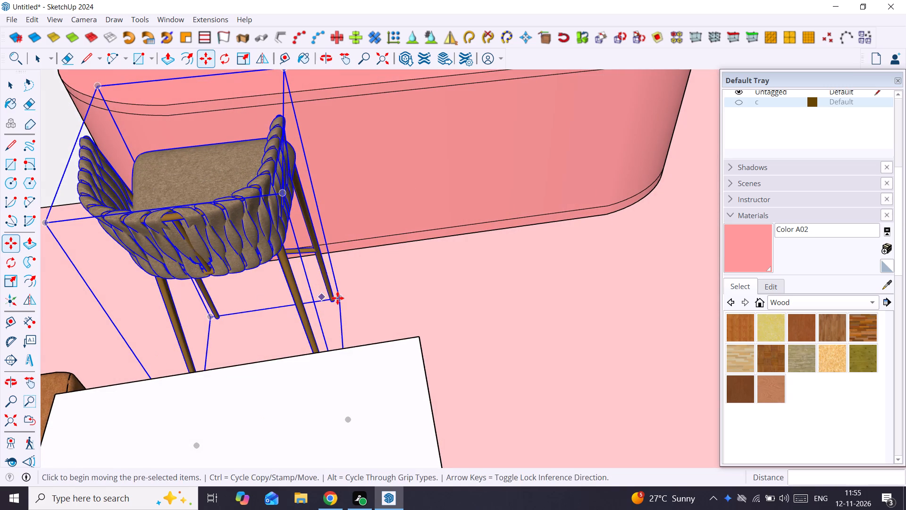
{"action": "left_click", "coordinate": [337, 298]}
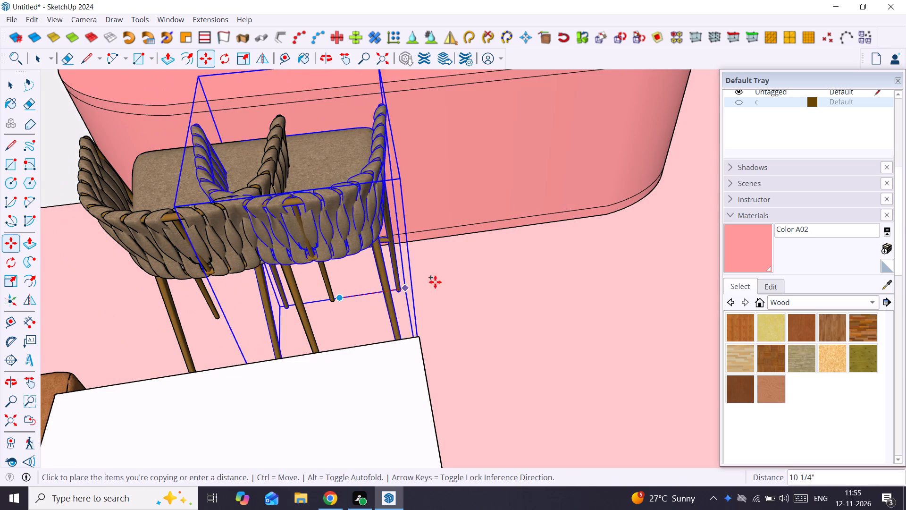
{"action": "left_click", "coordinate": [468, 276]}
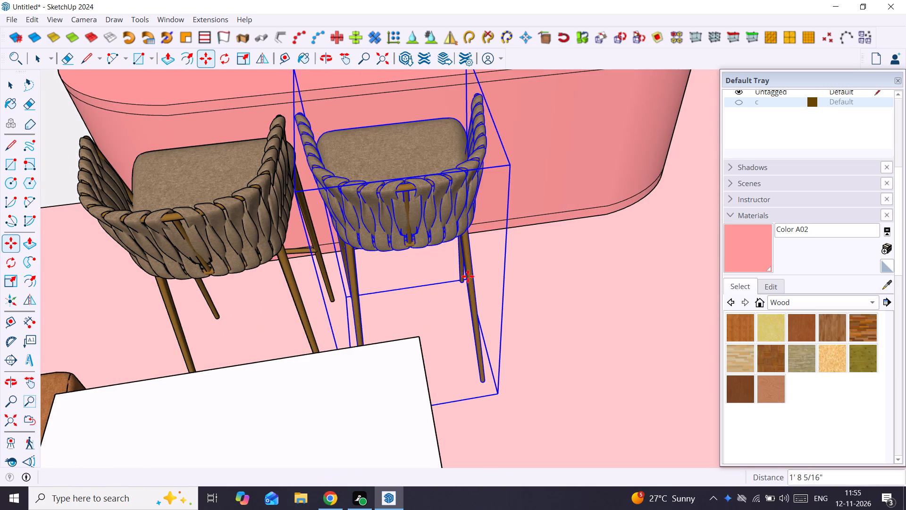
{"action": "left_click", "coordinate": [468, 276]}
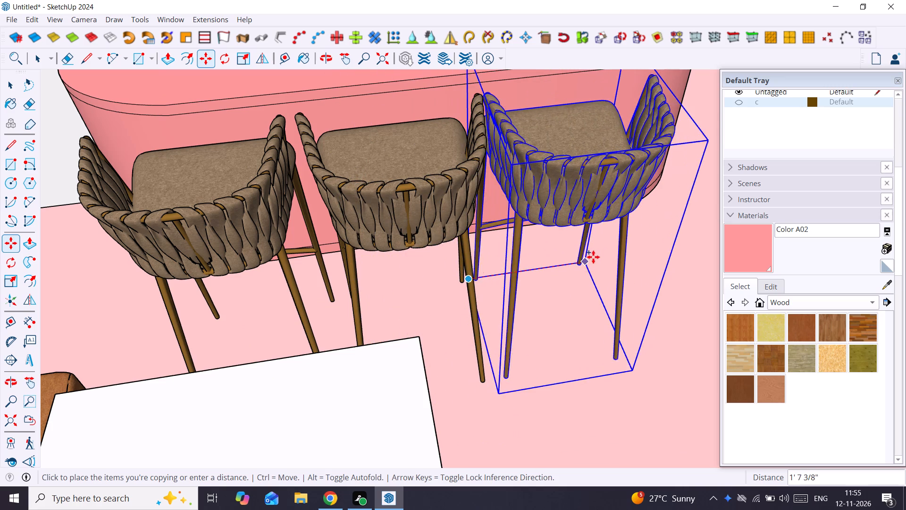
{"action": "left_click", "coordinate": [602, 255]}
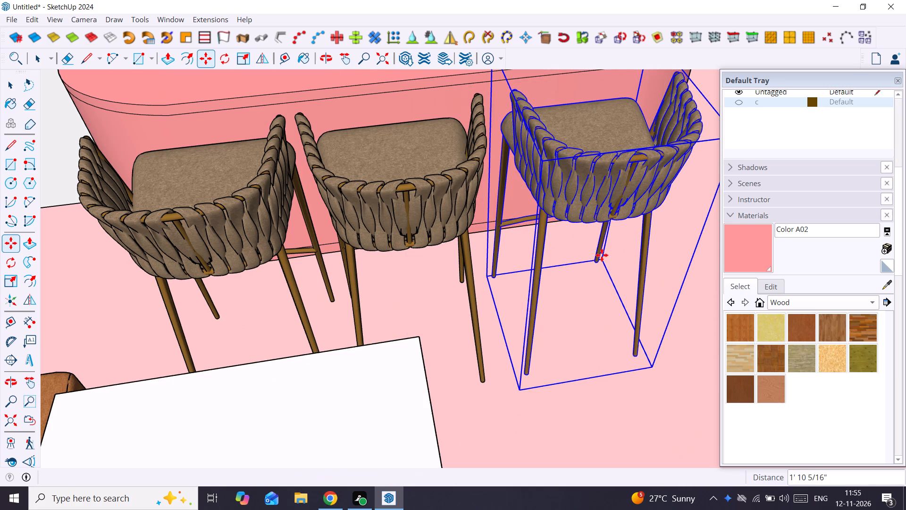
Examine the counter stools and overall furniture layout from outside the room alongside the reference image.
{"action": "middle_click_drag", "start_coordinate": [596, 250], "coordinate": [577, 180]}
{"action": "scroll", "coordinate": [575, 176], "scroll_direction": "down", "scroll_amount": 16}
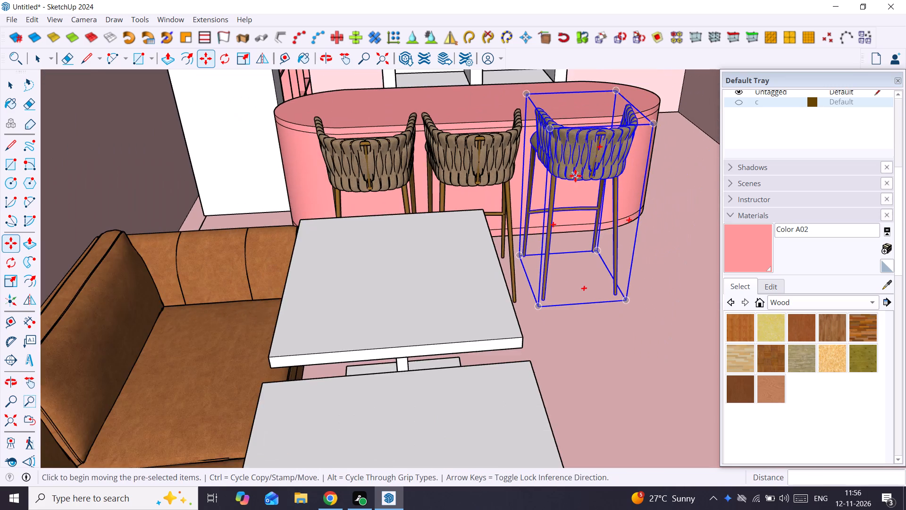
{"action": "scroll", "coordinate": [575, 176], "scroll_direction": "down", "scroll_amount": 3}
{"action": "scroll", "coordinate": [575, 176], "scroll_direction": "down", "scroll_amount": 20}
{"action": "scroll", "coordinate": [575, 176], "scroll_direction": "down", "scroll_amount": 4}
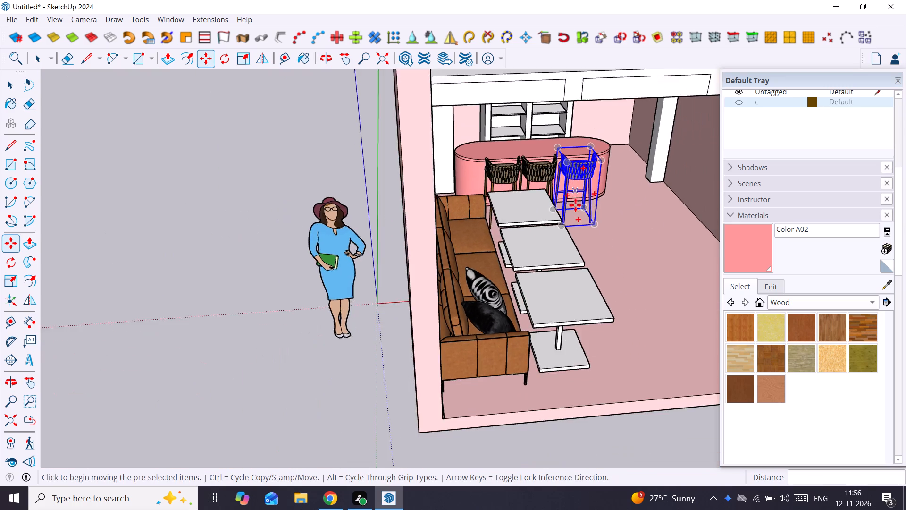
{"action": "middle_click_drag", "start_coordinate": [584, 240], "coordinate": [265, 235]}
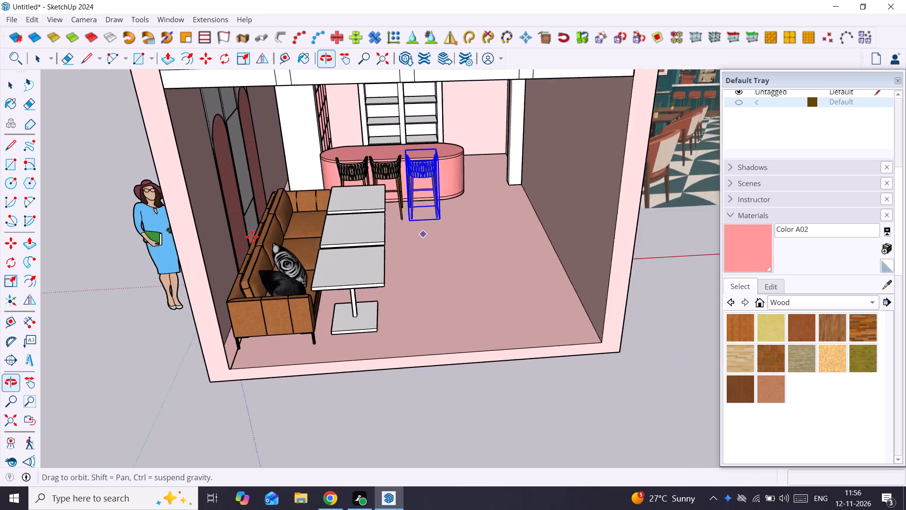
{"action": "scroll", "coordinate": [252, 237], "scroll_direction": "down", "scroll_amount": 8}
{"action": "middle_click_drag", "start_coordinate": [268, 227], "coordinate": [351, 319], "text": "shift"}
{"action": "scroll", "coordinate": [380, 300], "scroll_direction": "up", "scroll_amount": 1}
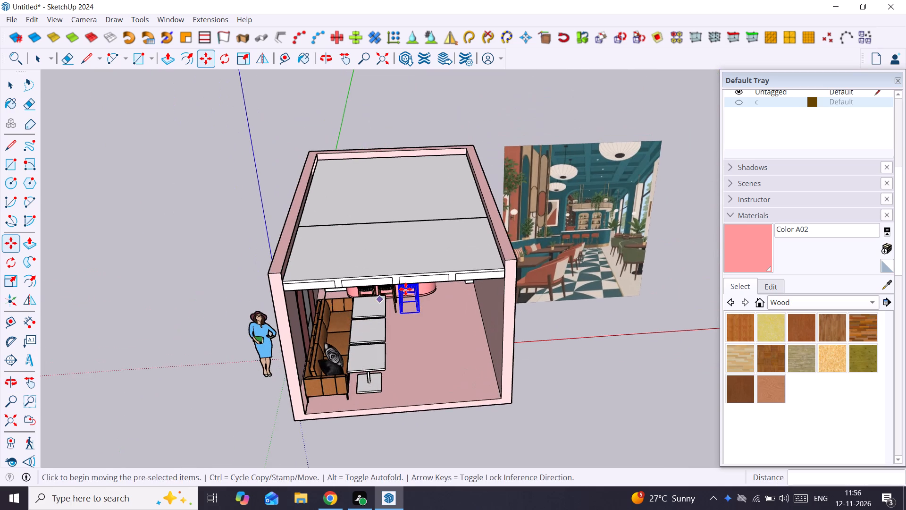
Measure the clearance from the pink counter's rounded end to the white column and to the side wall.
{"action": "scroll", "coordinate": [451, 289], "scroll_direction": "up", "scroll_amount": 13}
{"action": "middle_click_drag", "start_coordinate": [449, 272], "coordinate": [444, 255]}
{"action": "key", "text": "space"}
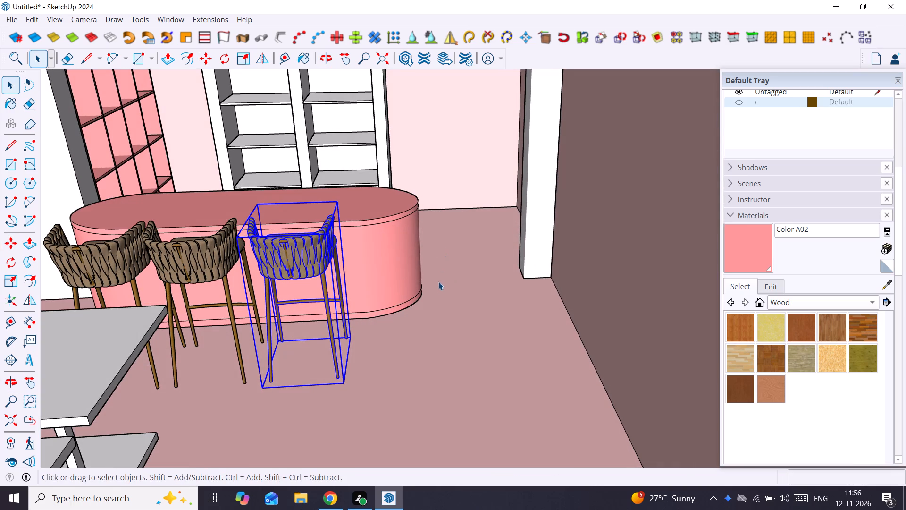
{"action": "scroll", "coordinate": [438, 283], "scroll_direction": "up", "scroll_amount": 1}
{"action": "key", "text": "t"}
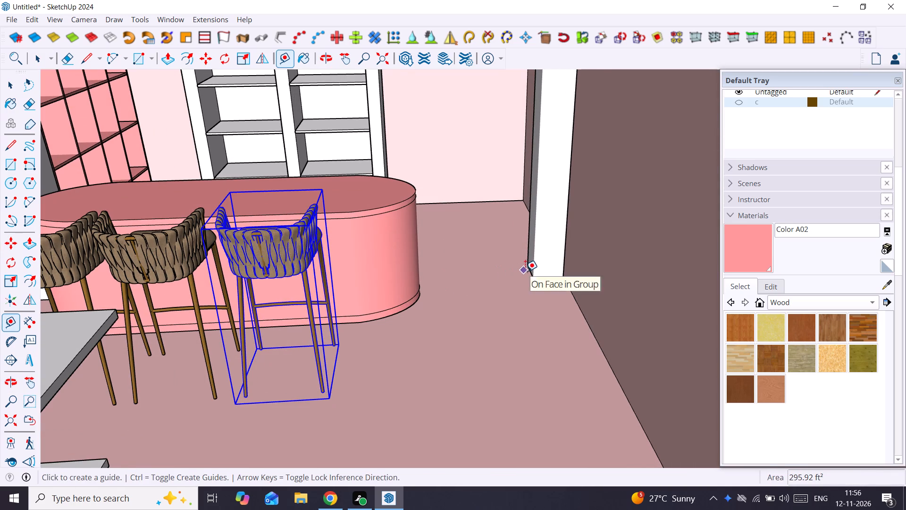
{"action": "left_click", "coordinate": [527, 271]}
{"action": "key", "text": "v"}
{"action": "scroll", "coordinate": [433, 285], "scroll_direction": "up", "scroll_amount": 3}
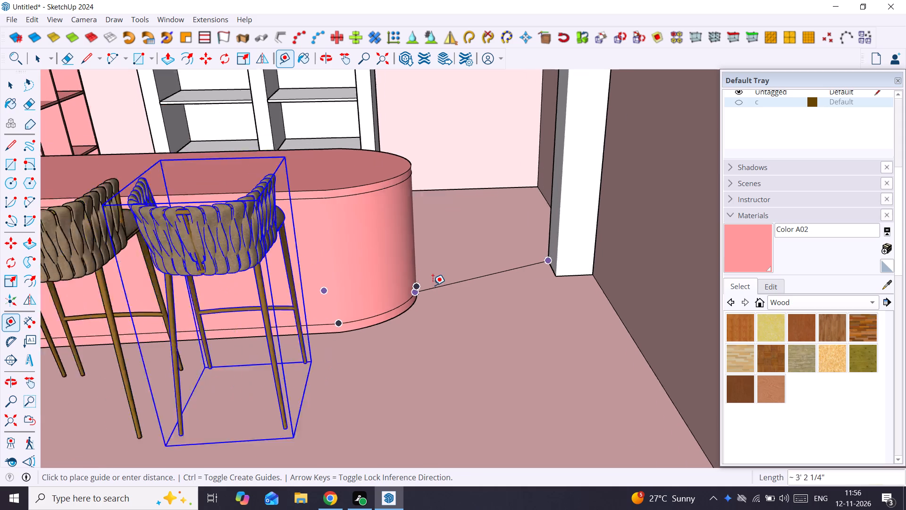
{"action": "key", "text": "b"}
{"action": "key", "text": "space"}
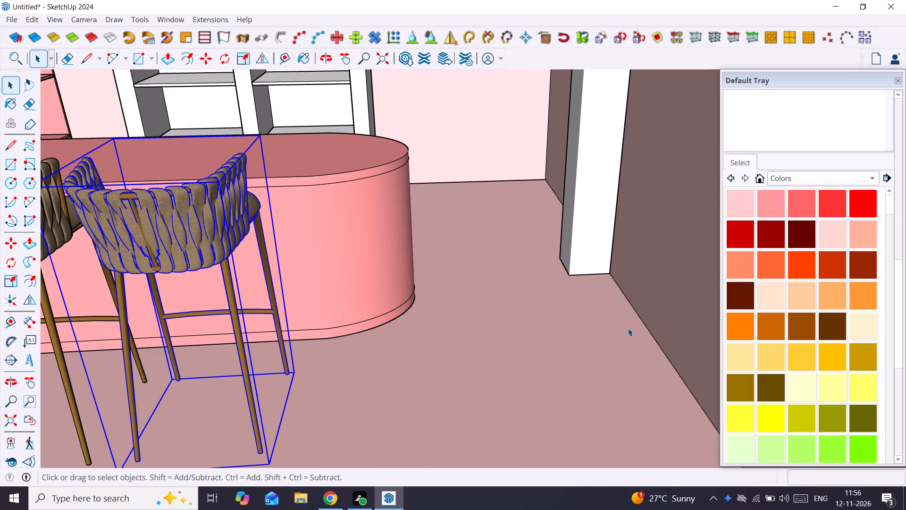
{"action": "key", "text": "t"}
{"action": "left_click", "coordinate": [635, 310]}
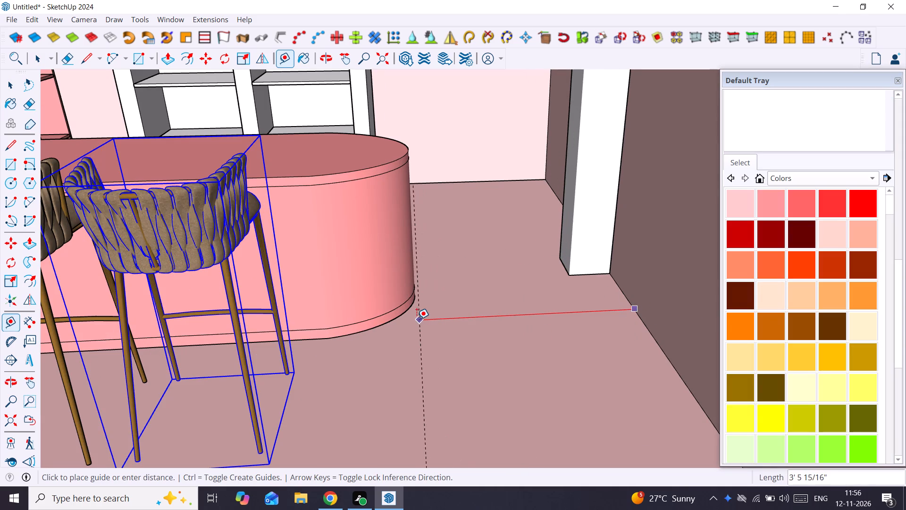
{"action": "key", "text": "space"}
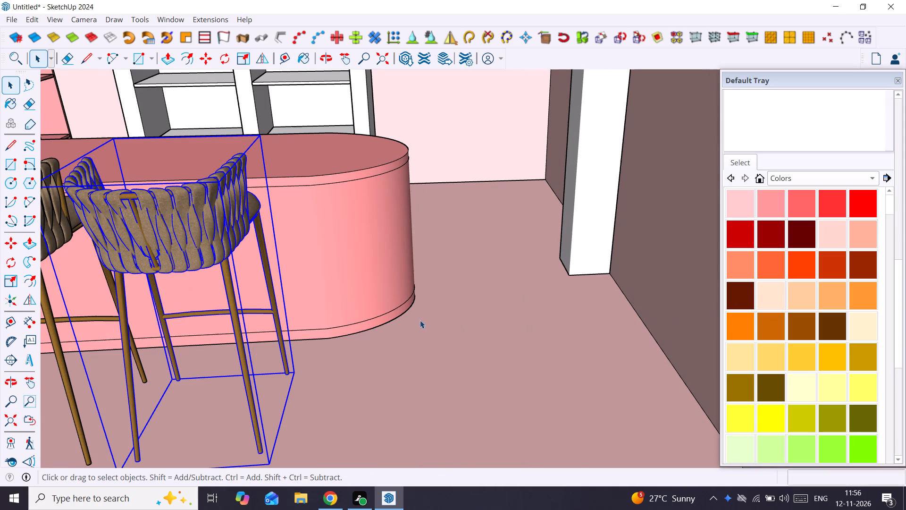
Move the bar stool farthest from the sofa a short distance along the counter's front, away from the other two stools.
{"action": "scroll", "coordinate": [425, 320], "scroll_direction": "down", "scroll_amount": 13}
{"action": "scroll", "coordinate": [517, 286], "scroll_direction": "down", "scroll_amount": 9}
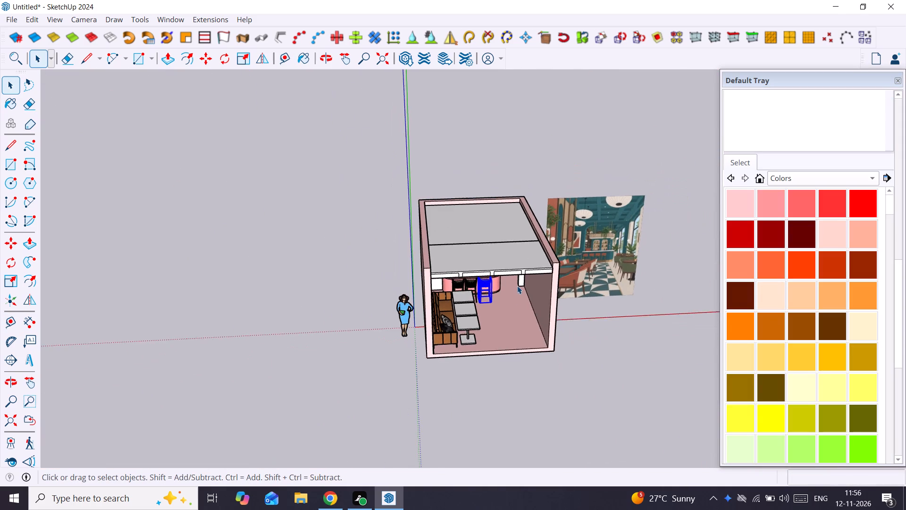
{"action": "middle_click_drag", "start_coordinate": [514, 281], "coordinate": [513, 255], "text": "shift"}
{"action": "left_click", "coordinate": [333, 239]}
{"action": "scroll", "coordinate": [512, 296], "scroll_direction": "up", "scroll_amount": 7}
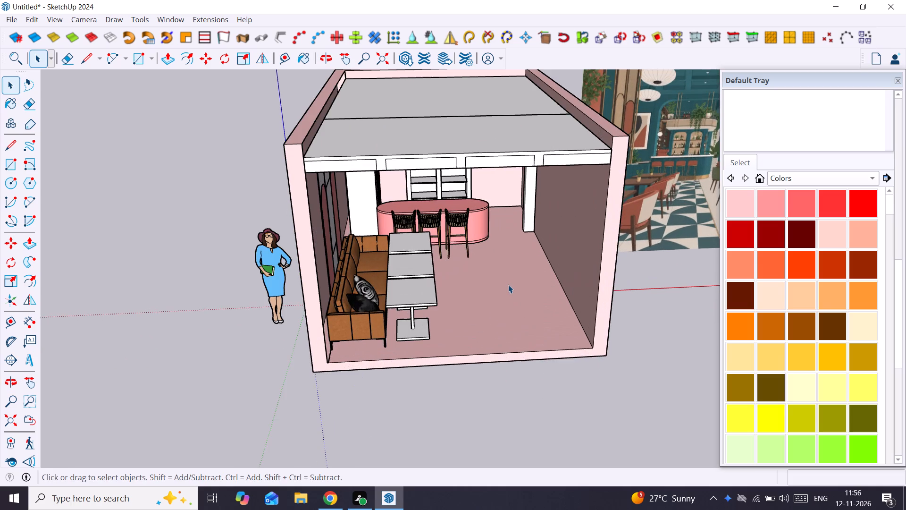
{"action": "middle_click_drag", "start_coordinate": [508, 285], "coordinate": [500, 315], "text": "shift"}
{"action": "scroll", "coordinate": [448, 266], "scroll_direction": "up", "scroll_amount": 12}
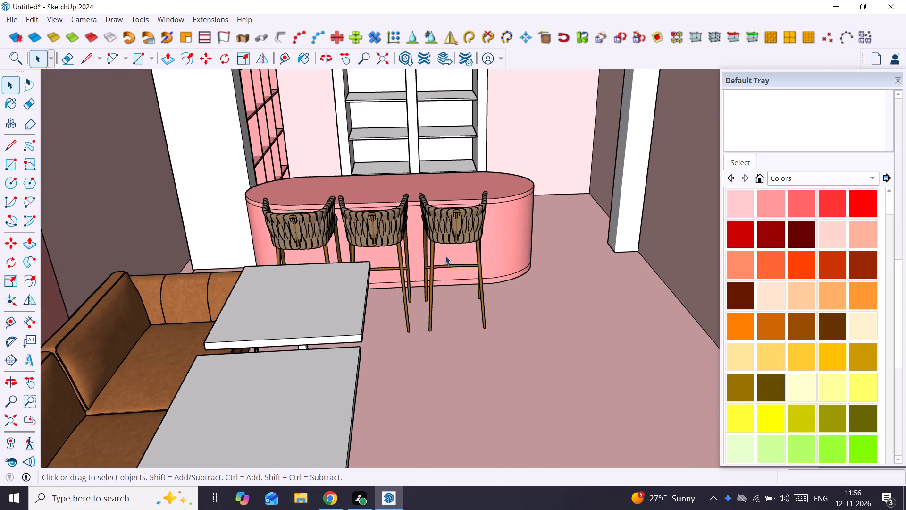
{"action": "left_click", "coordinate": [445, 245]}
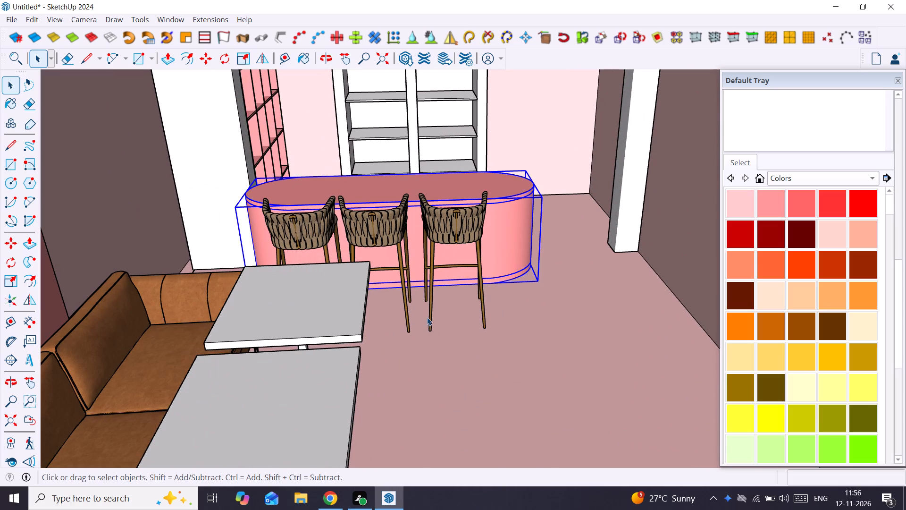
{"action": "left_click", "coordinate": [428, 317]}
{"action": "key", "text": "m"}
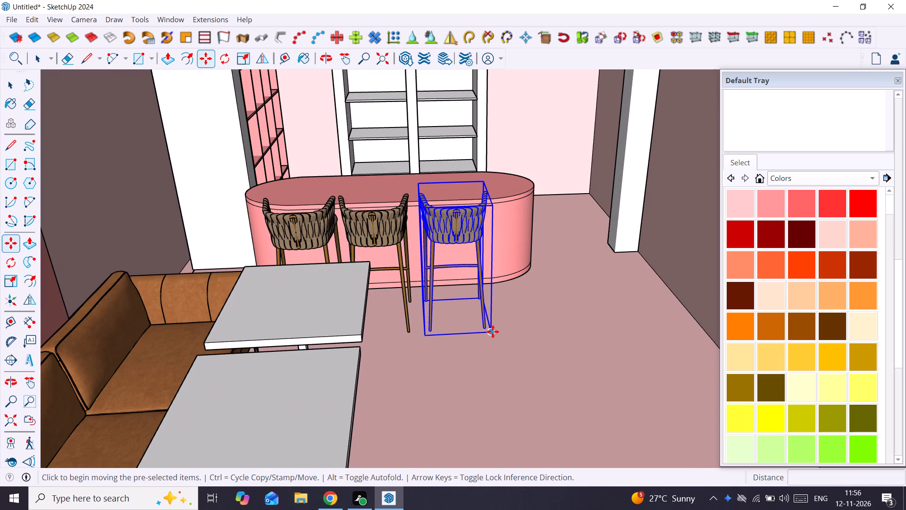
{"action": "left_click", "coordinate": [493, 331]}
{"action": "left_click", "coordinate": [514, 329]}
{"action": "key", "text": "space"}
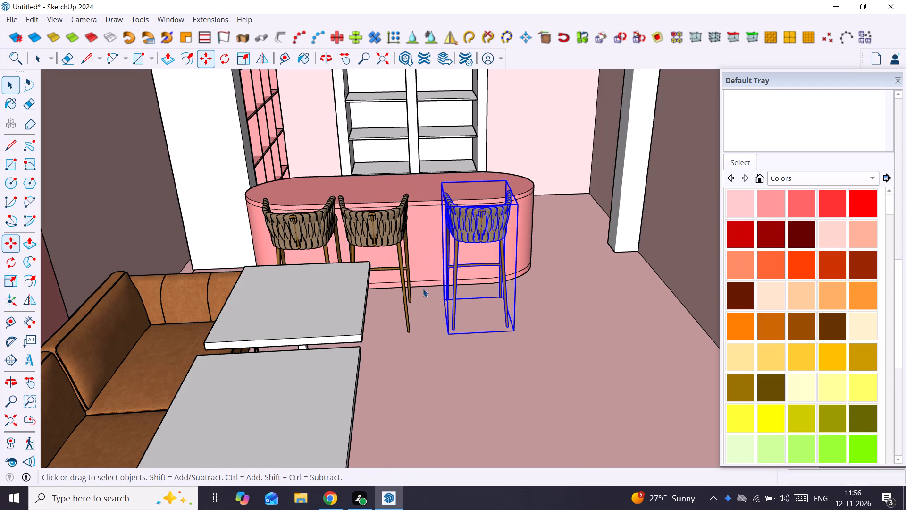
Move the middle bar stool about 4" along the counter's front, away from the sofa-side stool.
{"action": "left_click", "coordinate": [394, 232]}
{"action": "key", "text": "m"}
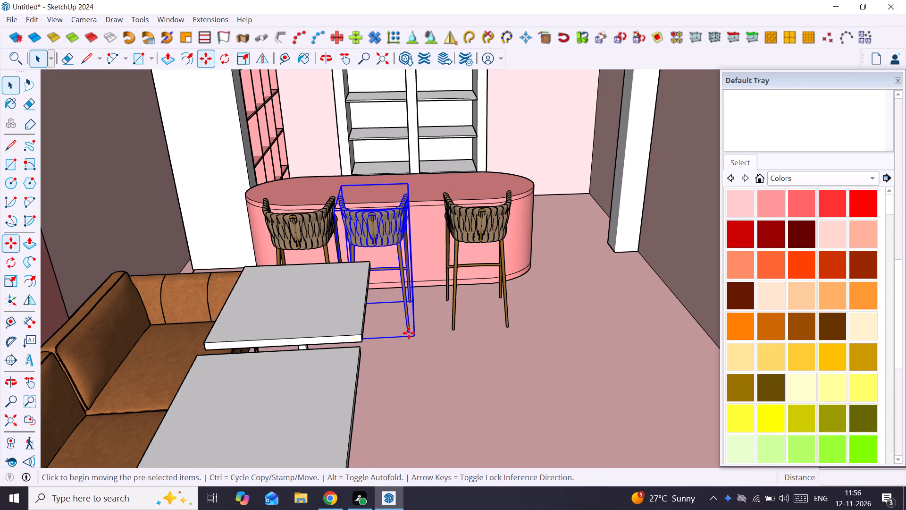
{"action": "left_click", "coordinate": [416, 335]}
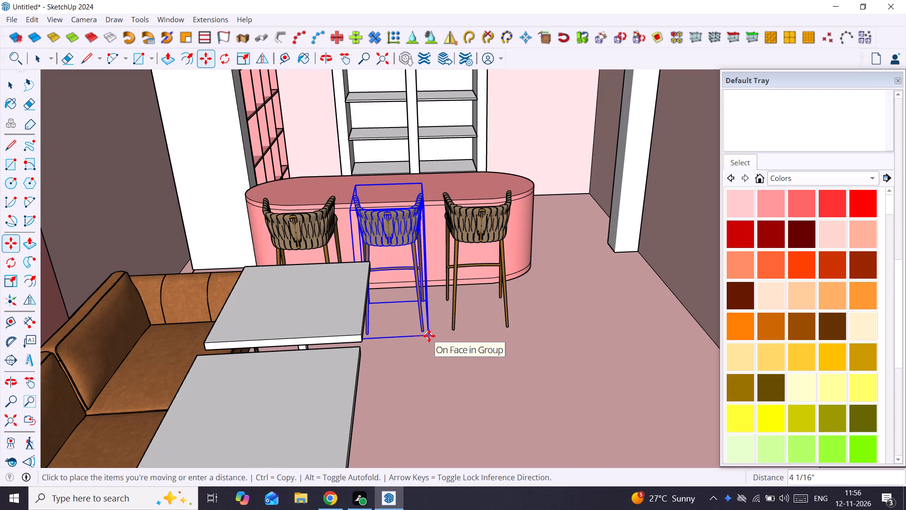
{"action": "left_click", "coordinate": [429, 336]}
{"action": "key", "text": "space"}
Examine the spacing of the bar stools and tables from outside the room alongside the reference image.
{"action": "scroll", "coordinate": [432, 336], "scroll_direction": "down", "scroll_amount": 19}
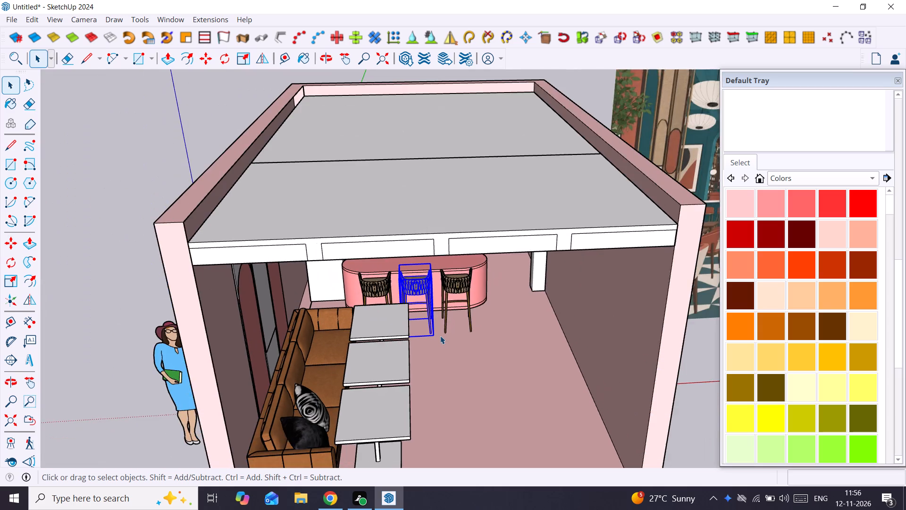
{"action": "scroll", "coordinate": [440, 336], "scroll_direction": "down", "scroll_amount": 4}
{"action": "middle_click_drag", "start_coordinate": [437, 328], "coordinate": [430, 303]}
{"action": "left_click", "coordinate": [223, 261]}
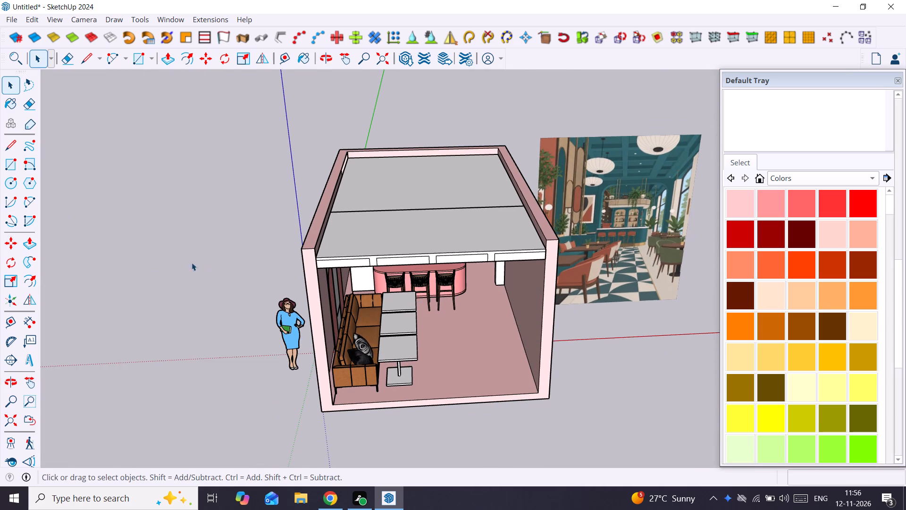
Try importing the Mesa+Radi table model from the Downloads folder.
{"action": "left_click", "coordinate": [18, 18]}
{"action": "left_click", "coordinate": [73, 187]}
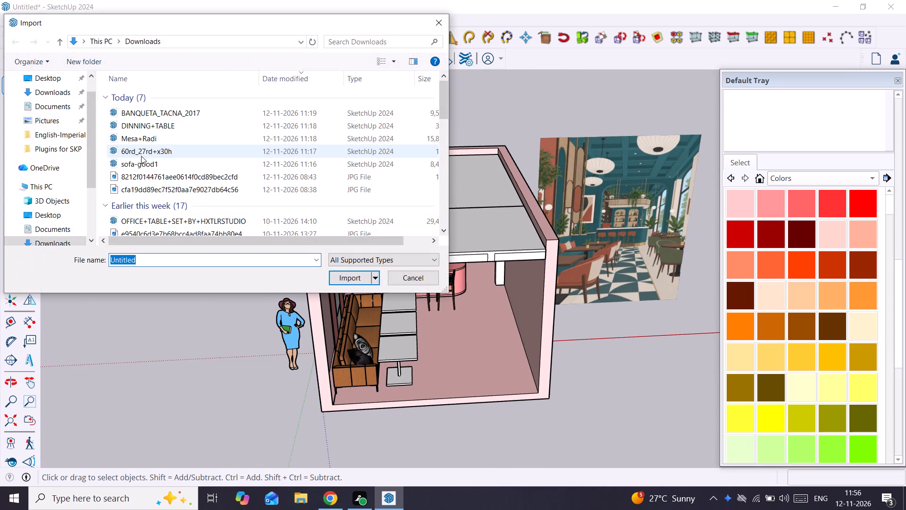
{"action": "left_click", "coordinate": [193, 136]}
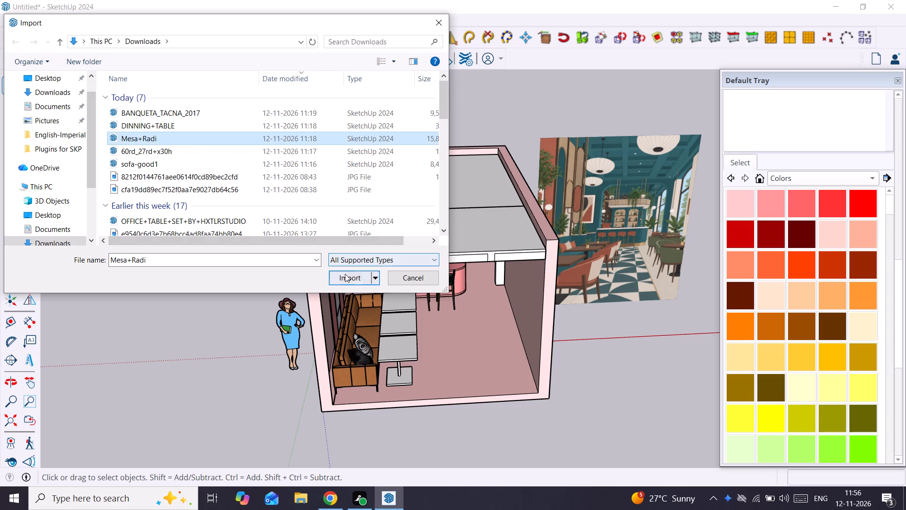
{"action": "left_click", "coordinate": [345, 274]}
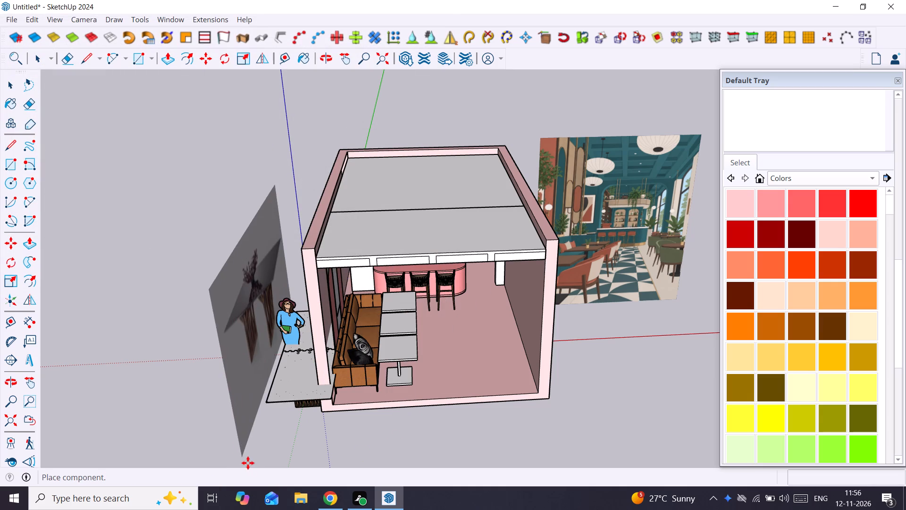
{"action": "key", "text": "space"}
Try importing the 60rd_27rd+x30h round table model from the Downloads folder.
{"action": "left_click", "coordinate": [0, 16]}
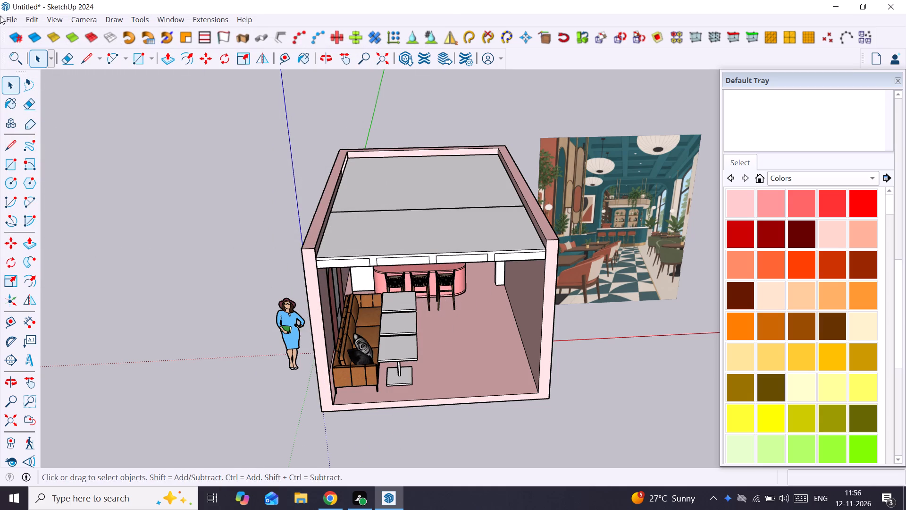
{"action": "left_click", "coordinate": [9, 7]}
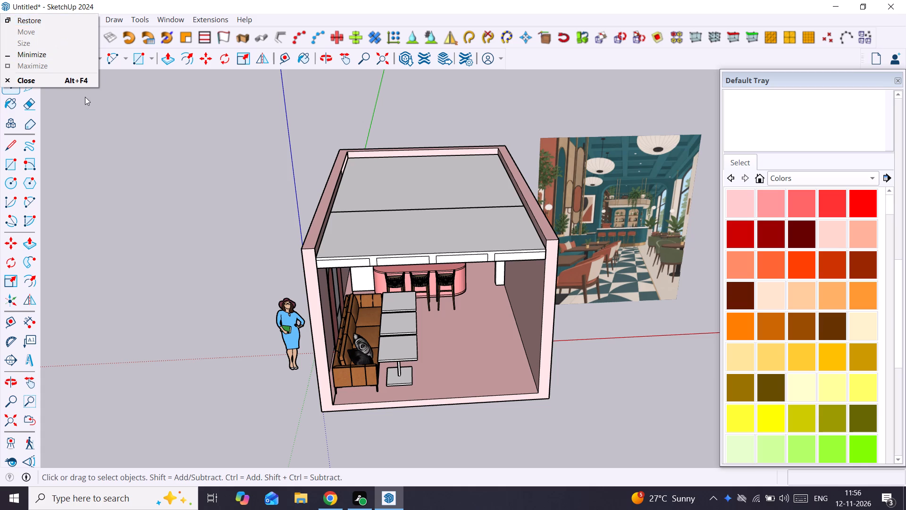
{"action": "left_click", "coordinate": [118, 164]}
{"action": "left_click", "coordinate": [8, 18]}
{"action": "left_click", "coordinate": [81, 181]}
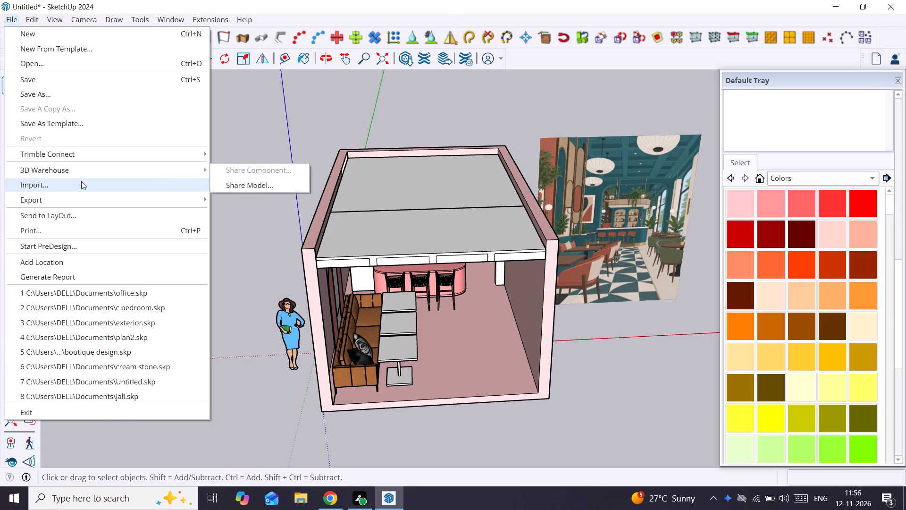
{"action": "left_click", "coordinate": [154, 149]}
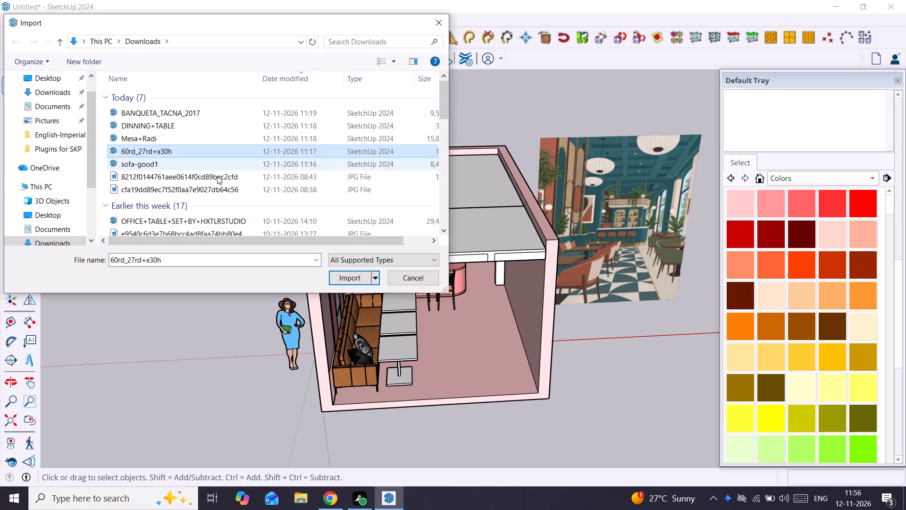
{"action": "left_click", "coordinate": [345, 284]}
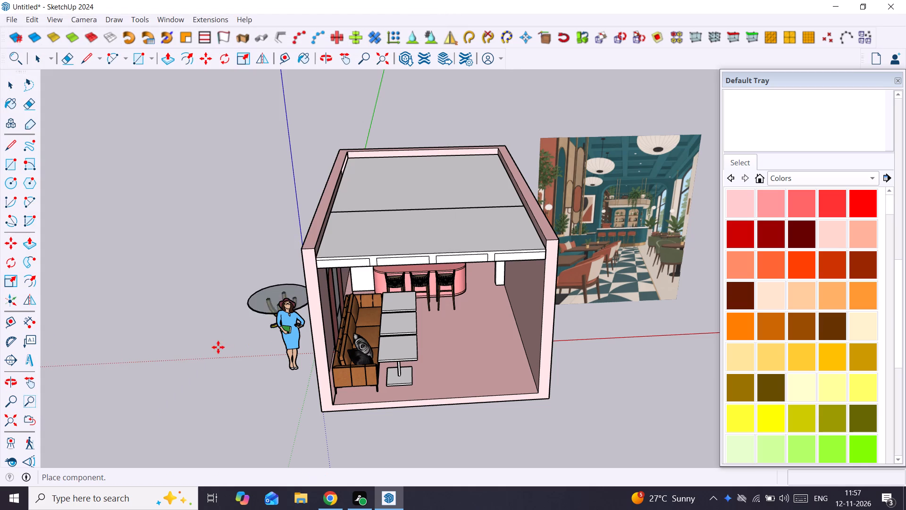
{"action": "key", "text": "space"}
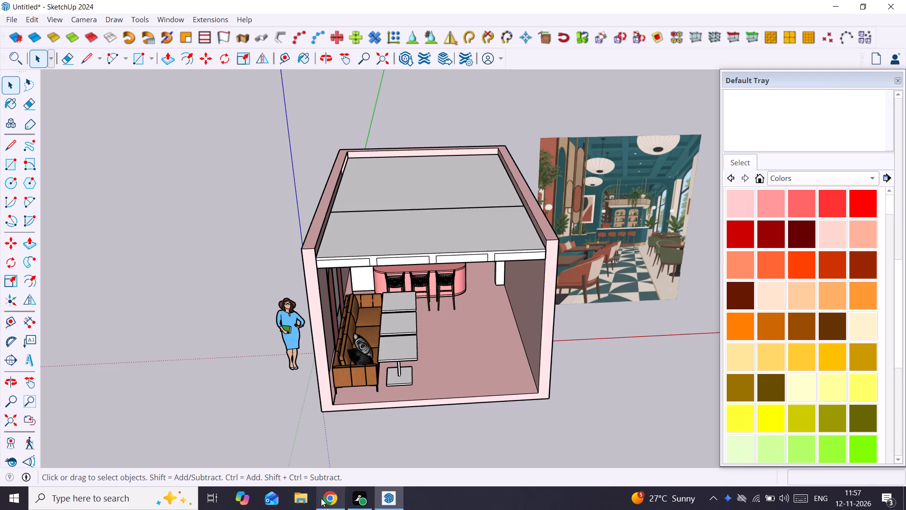
Switch to 3D Warehouse in Chrome and replace the coffee table search with a search for "chair".
{"action": "left_click", "coordinate": [327, 498]}
{"action": "left_click", "coordinate": [352, 73]}
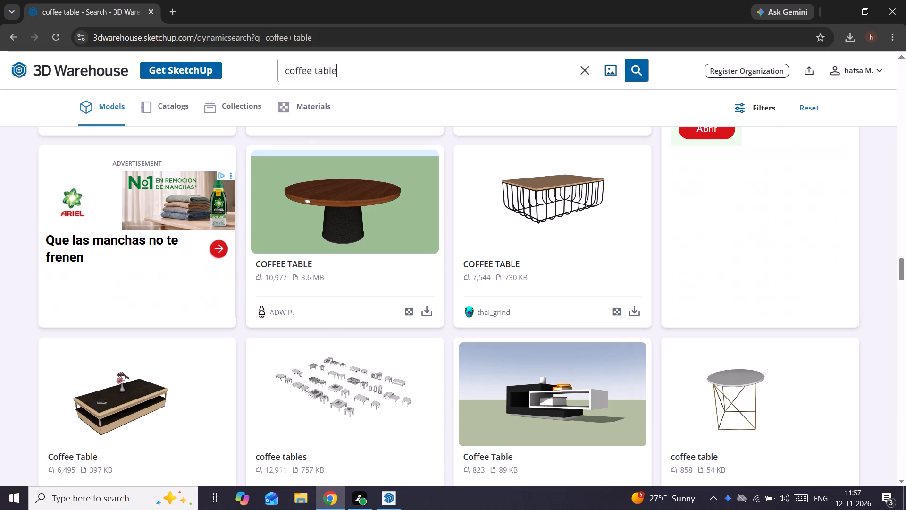
{"action": "key", "text": "BackSpace"}
{"action": "key", "text": "BackSpace"}
{"action": "key", "text": "BackSpace"}
{"action": "key", "text": "BackSpace"}
{"action": "key", "text": "BackSpace"}
{"action": "key", "text": "BackSpace"}
{"action": "key", "text": "BackSpace"}
{"action": "key", "text": "BackSpace"}
{"action": "key", "text": "BackSpace"}
{"action": "key", "text": "BackSpace"}
{"action": "key", "text": "BackSpace"}
{"action": "key", "text": "BackSpace"}
{"action": "key", "text": "BackSpace"}
{"action": "key", "text": "BackSpace"}
{"action": "key", "text": "BackSpace"}
{"action": "key", "text": "BackSpace"}
{"action": "key", "text": "BackSpace"}
{"action": "key", "text": "BackSpace"}
{"action": "key", "text": "BackSpace"}
{"action": "key", "text": "BackSpace"}
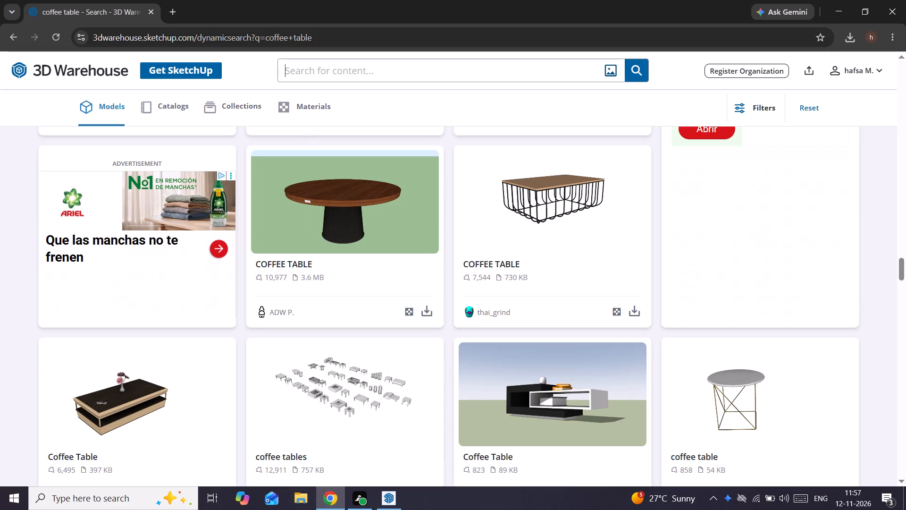
{"action": "key", "text": "s"}
{"action": "key", "text": "BackSpace"}
{"action": "type", "text": "chair"}
{"action": "key", "text": "Return"}
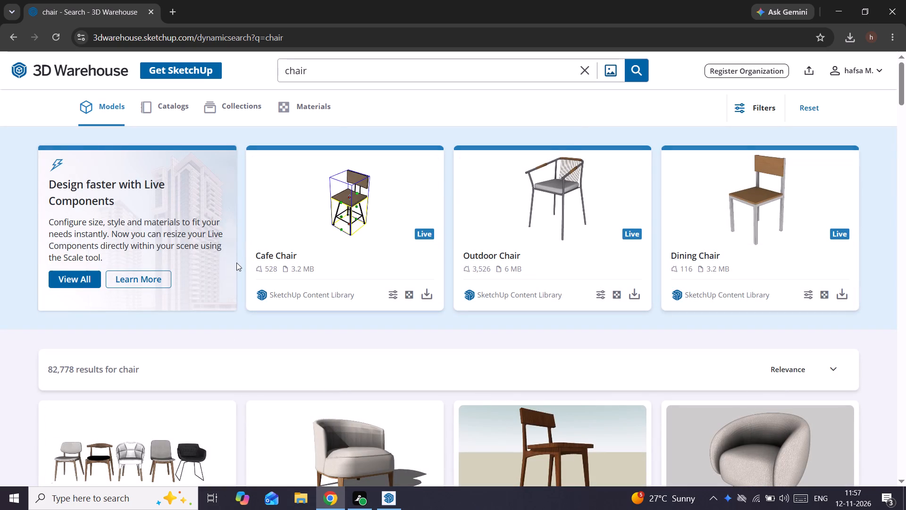
Browse the 3D Warehouse chair results for a café chair that suits the reference image, checking against the SketchUp model.
{"action": "scroll", "coordinate": [235, 267], "scroll_direction": "down", "scroll_amount": 4}
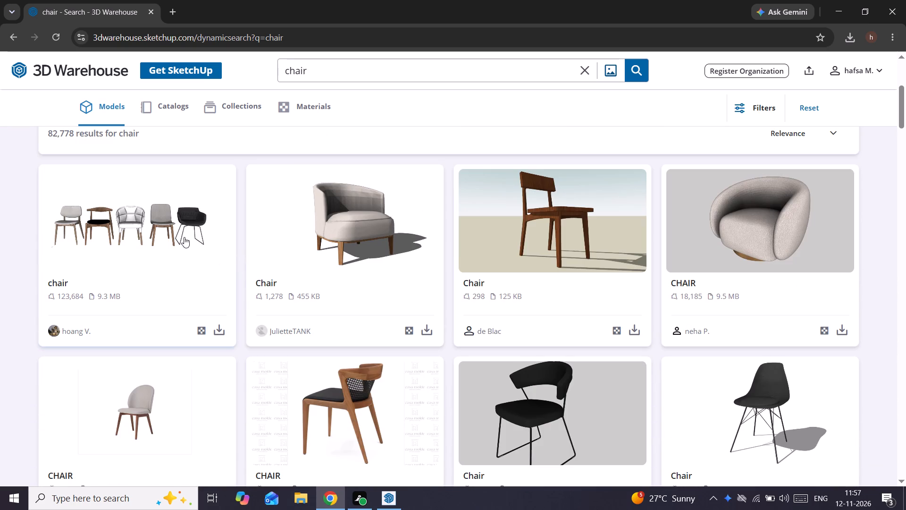
{"action": "scroll", "coordinate": [176, 237], "scroll_direction": "down", "scroll_amount": 3}
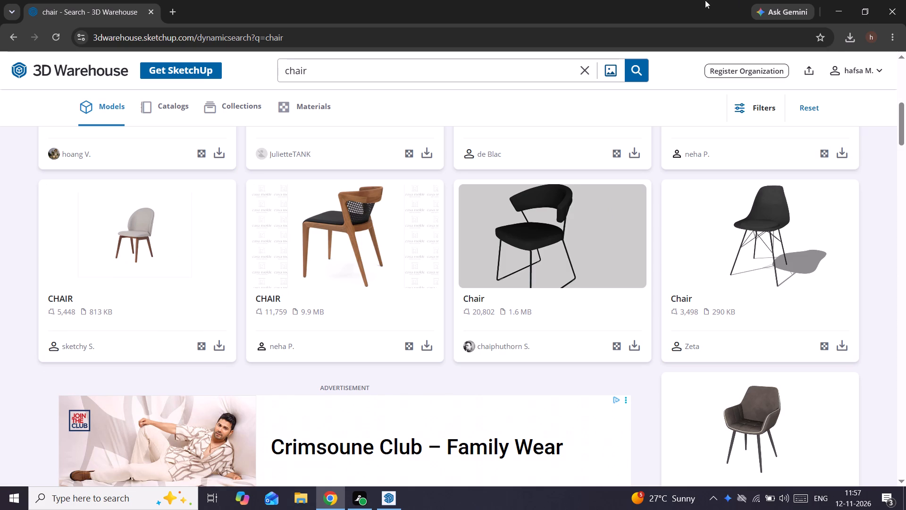
{"action": "scroll", "coordinate": [658, 314], "scroll_direction": "down", "scroll_amount": 5}
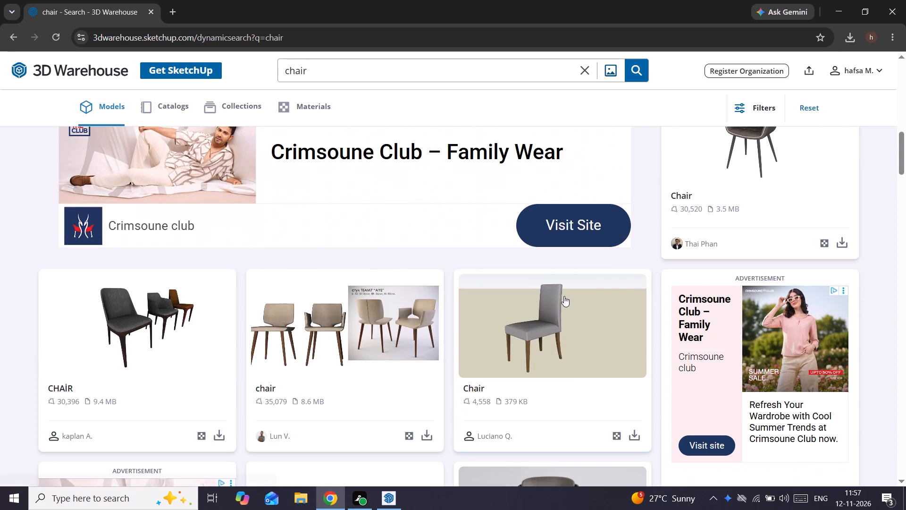
{"action": "scroll", "coordinate": [717, 265], "scroll_direction": "up", "scroll_amount": 1}
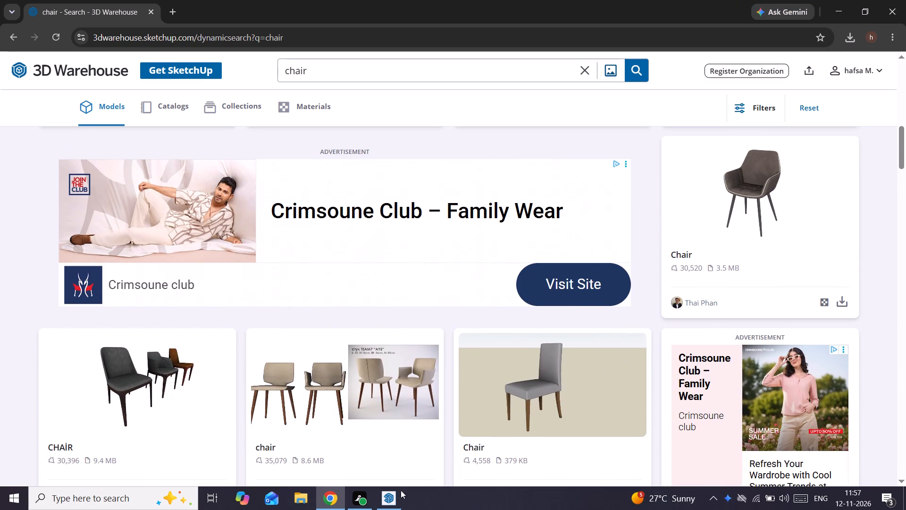
{"action": "left_click", "coordinate": [397, 494]}
{"action": "left_click", "coordinate": [332, 496]}
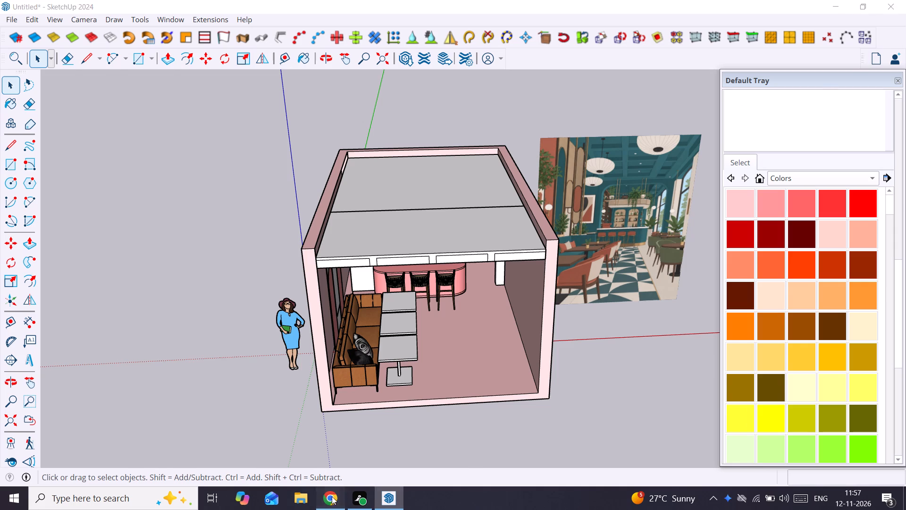
{"action": "scroll", "coordinate": [370, 314], "scroll_direction": "up", "scroll_amount": 2}
{"action": "scroll", "coordinate": [370, 314], "scroll_direction": "down", "scroll_amount": 5}
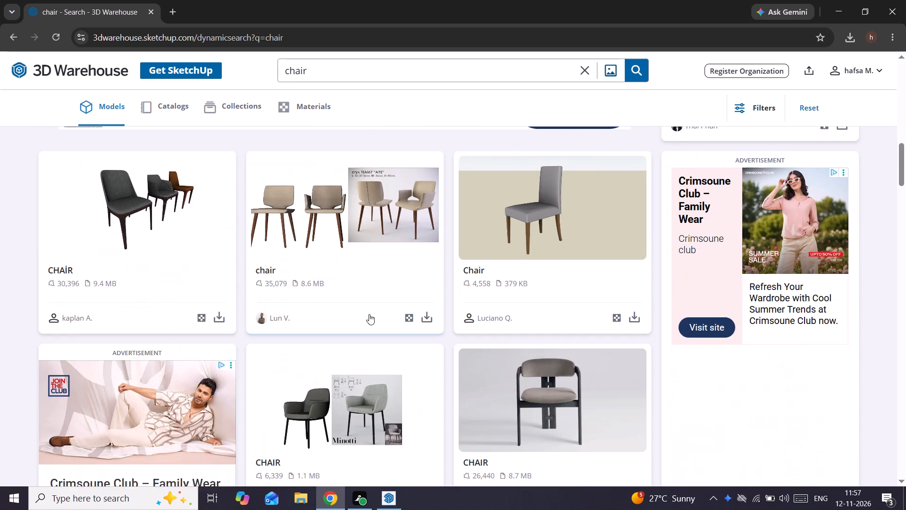
{"action": "scroll", "coordinate": [369, 314], "scroll_direction": "down", "scroll_amount": 4}
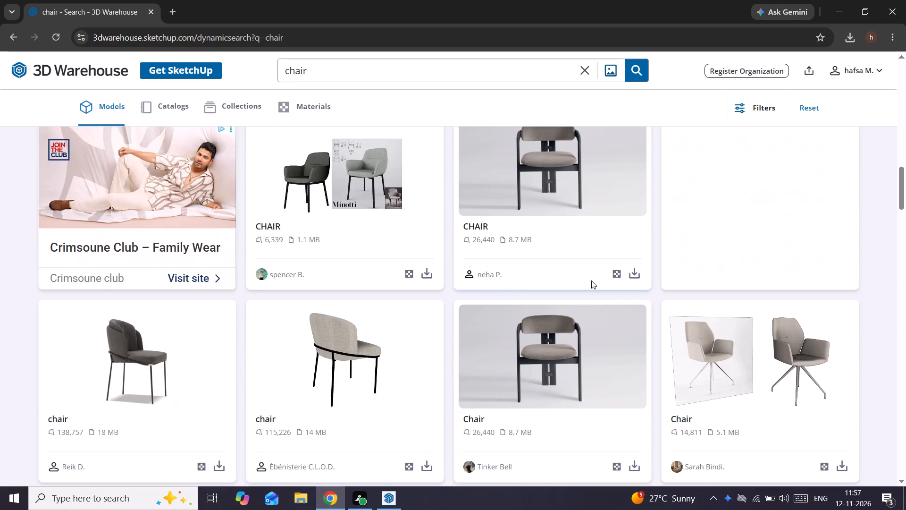
{"action": "scroll", "coordinate": [558, 348], "scroll_direction": "down", "scroll_amount": 3}
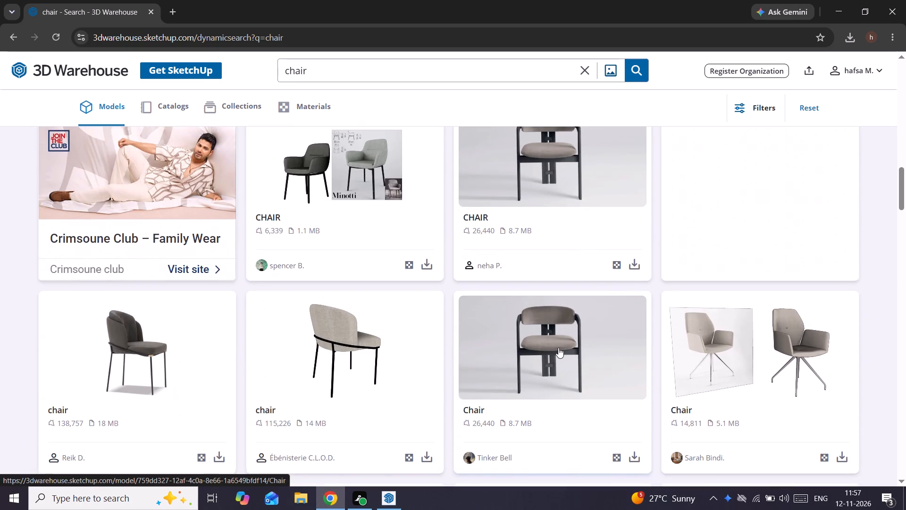
{"action": "scroll", "coordinate": [570, 287], "scroll_direction": "down", "scroll_amount": 3}
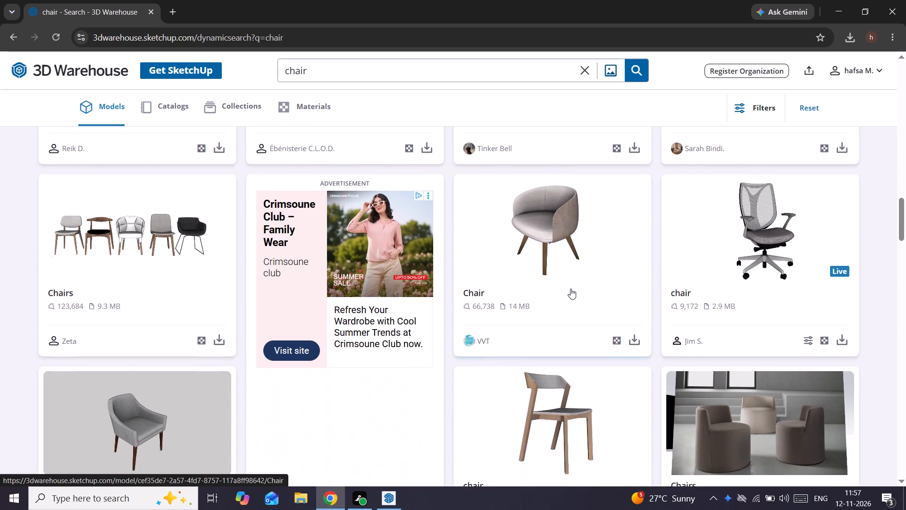
{"action": "scroll", "coordinate": [570, 289], "scroll_direction": "down", "scroll_amount": 3}
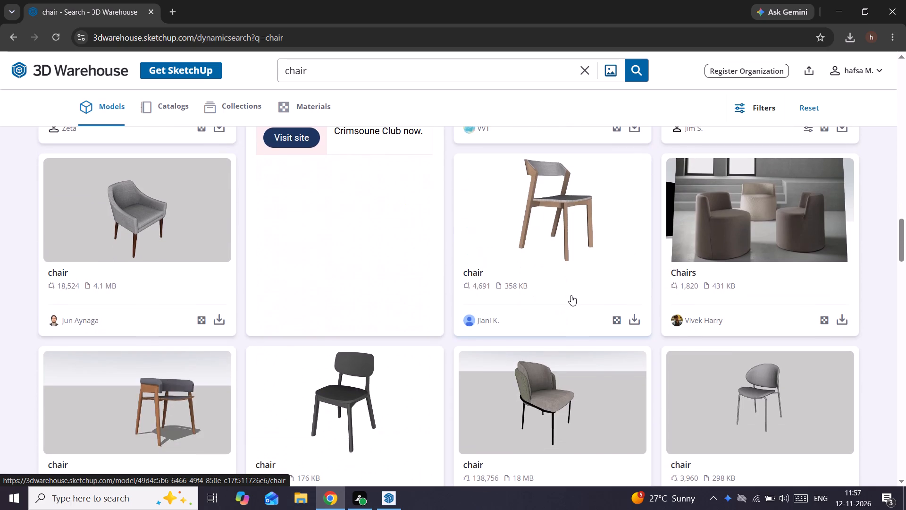
Download the 298 KB grey chair with the rounded backrest and slim metal legs as a SketchUp file.
{"action": "scroll", "coordinate": [698, 295], "scroll_direction": "down", "scroll_amount": 3}
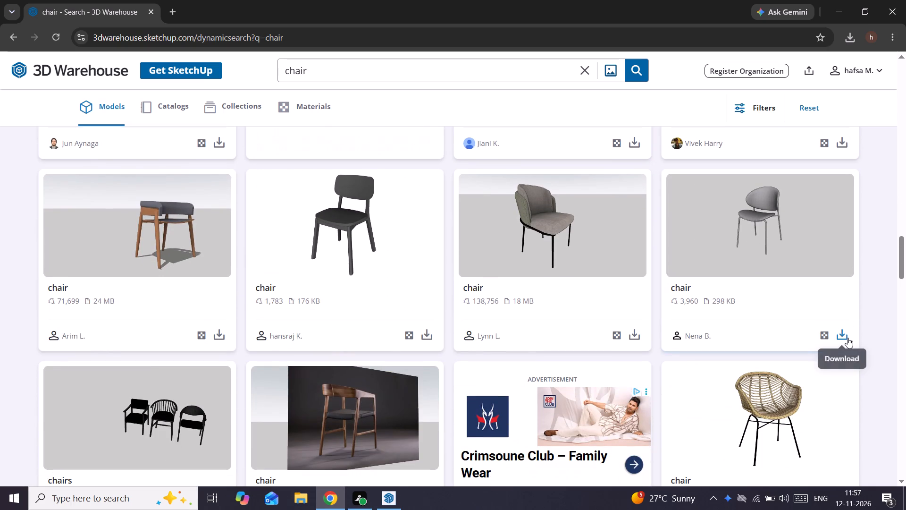
{"action": "scroll", "coordinate": [789, 395], "scroll_direction": "down", "scroll_amount": 3}
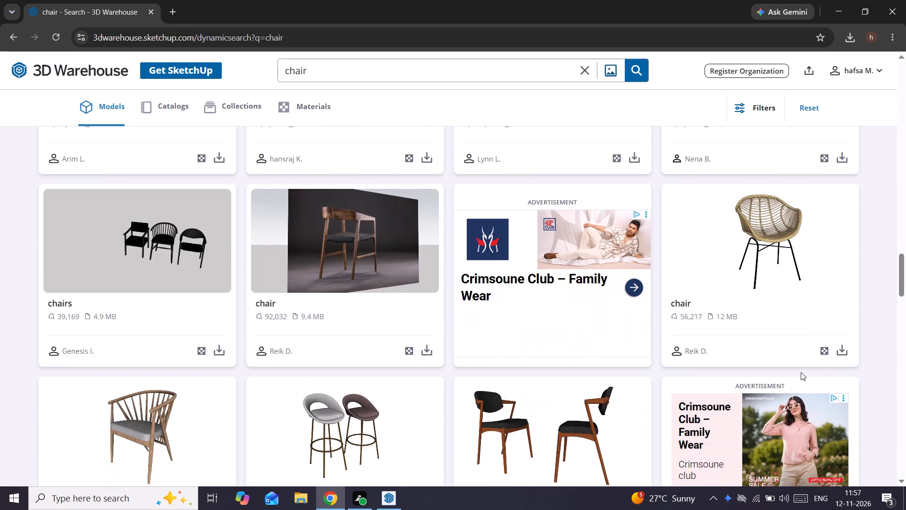
{"action": "scroll", "coordinate": [824, 257], "scroll_direction": "up", "scroll_amount": 2}
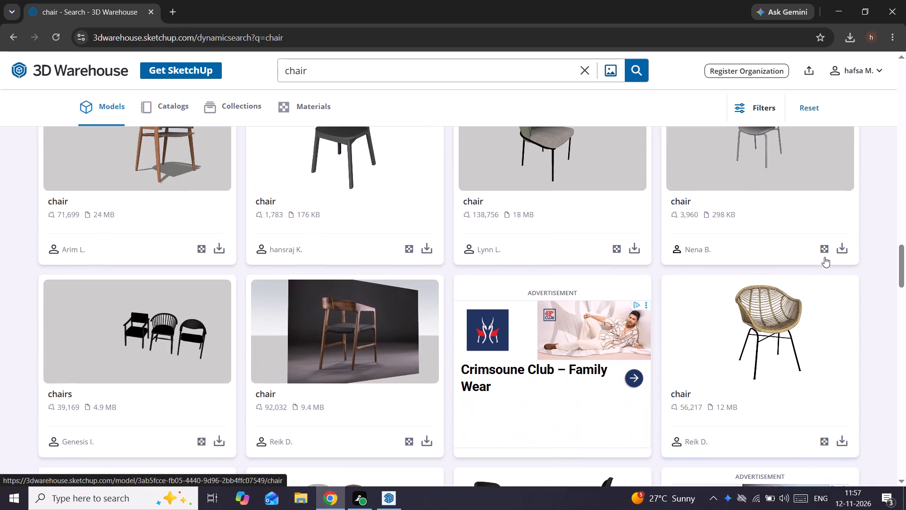
{"action": "left_click", "coordinate": [846, 270]}
{"action": "left_click", "coordinate": [825, 304]}
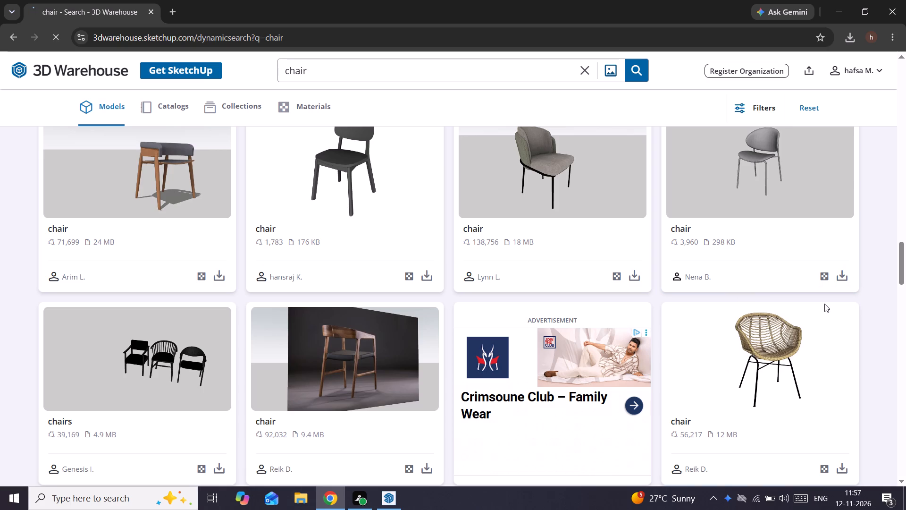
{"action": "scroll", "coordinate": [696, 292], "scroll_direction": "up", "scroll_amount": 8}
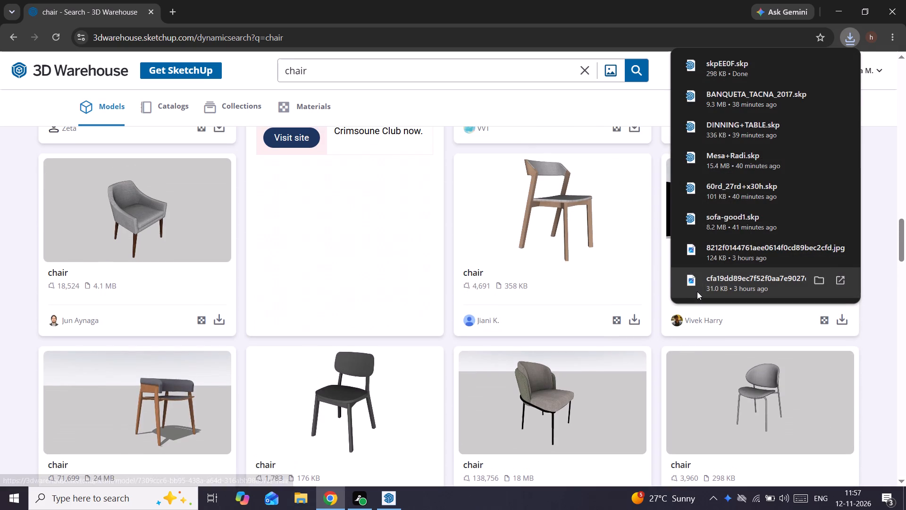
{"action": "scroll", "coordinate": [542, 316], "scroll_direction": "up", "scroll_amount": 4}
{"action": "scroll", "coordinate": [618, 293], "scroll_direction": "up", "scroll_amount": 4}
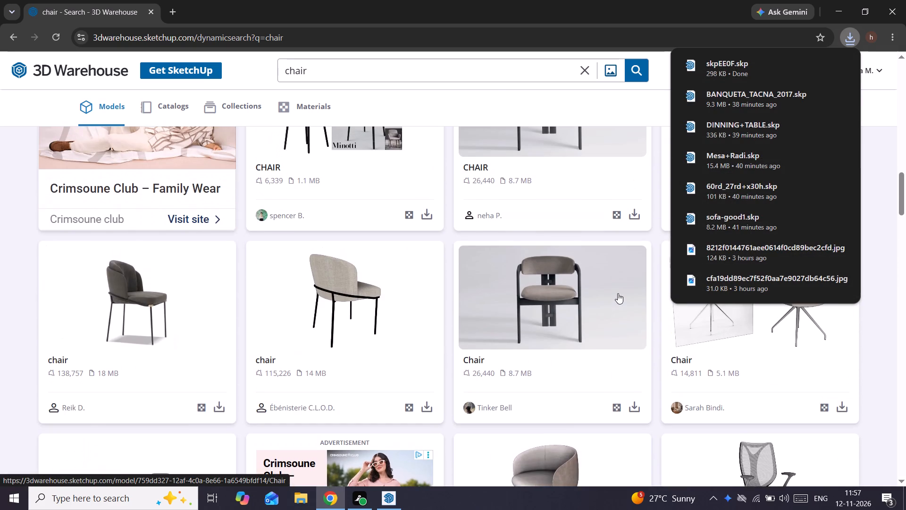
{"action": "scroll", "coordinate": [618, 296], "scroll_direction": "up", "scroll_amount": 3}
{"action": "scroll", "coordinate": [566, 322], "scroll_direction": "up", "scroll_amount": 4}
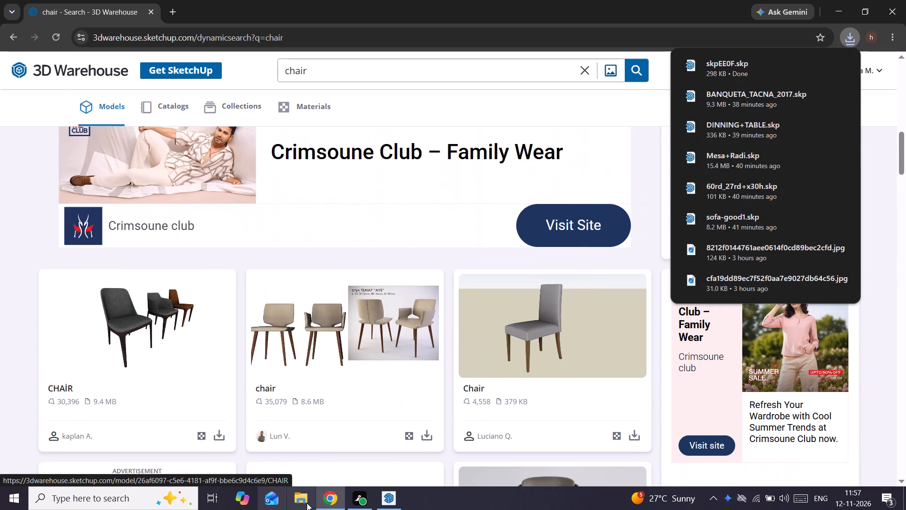
Switch to SketchUp, import skpEE0F from the Downloads folder and place the chair on the open floor beside the front pedestal table.
{"action": "left_click", "coordinate": [395, 493]}
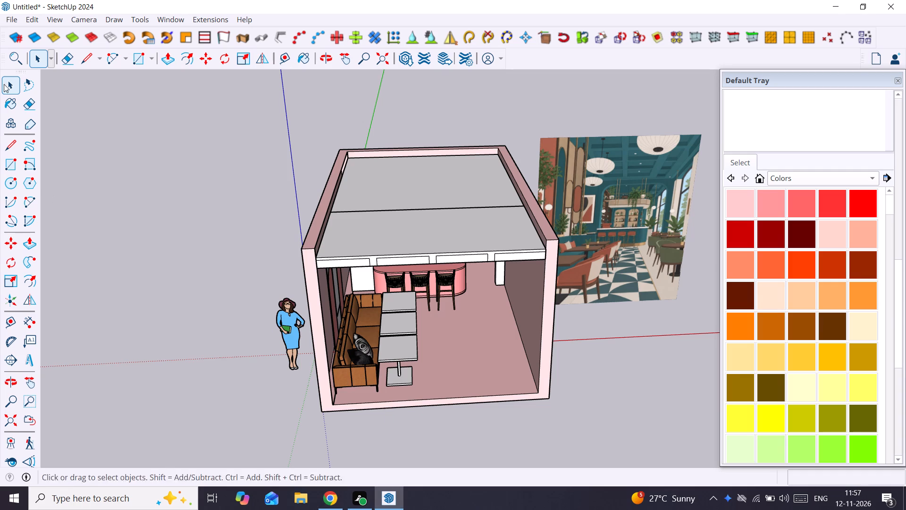
{"action": "left_click", "coordinate": [8, 19]}
{"action": "left_click", "coordinate": [91, 182]}
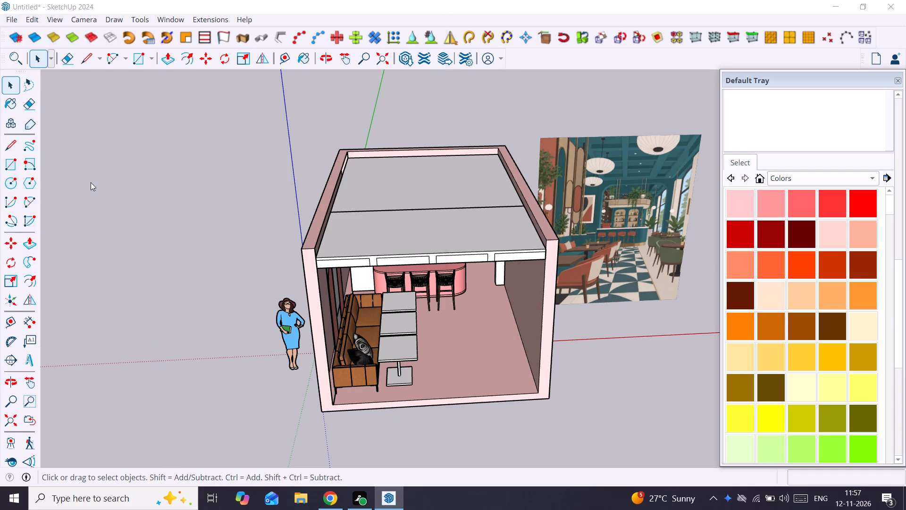
{"action": "left_click_drag", "start_coordinate": [187, 108], "coordinate": [195, 110]}
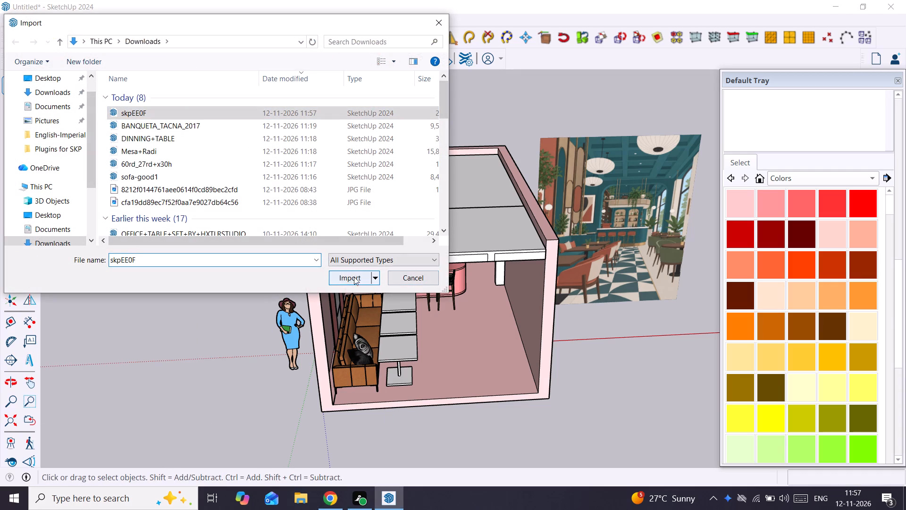
{"action": "left_click", "coordinate": [347, 279]}
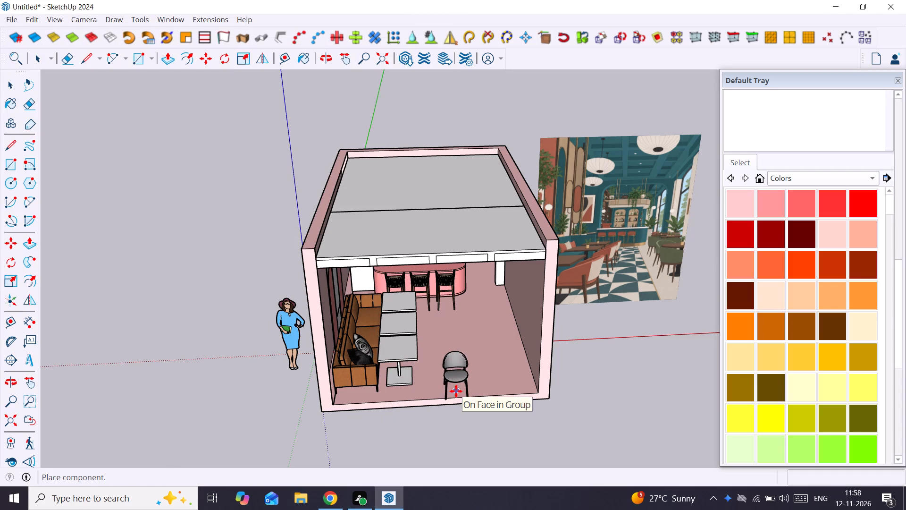
{"action": "scroll", "coordinate": [456, 391], "scroll_direction": "up", "scroll_amount": 4}
{"action": "left_click", "coordinate": [453, 375]}
{"action": "scroll", "coordinate": [453, 375], "scroll_direction": "up", "scroll_amount": 3}
{"action": "middle_click_drag", "start_coordinate": [451, 374], "coordinate": [450, 374]}
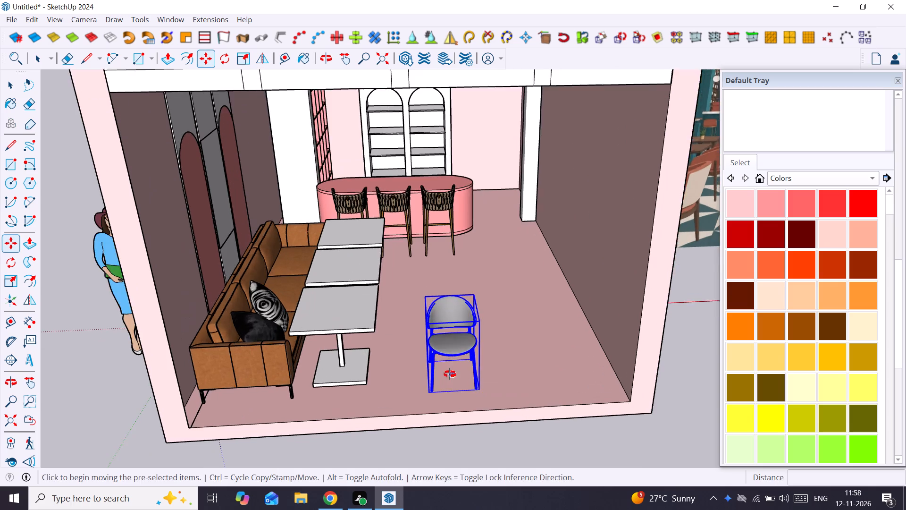
{"action": "middle_click_drag", "start_coordinate": [450, 374], "coordinate": [297, 368]}
{"action": "scroll", "coordinate": [297, 368], "scroll_direction": "up", "scroll_amount": 1}
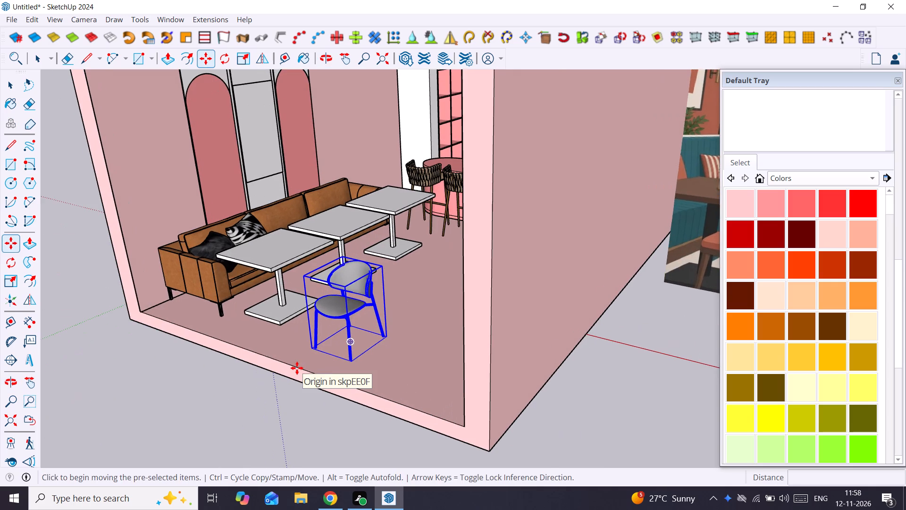
{"action": "scroll", "coordinate": [297, 368], "scroll_direction": "up", "scroll_amount": 3}
Switch to Chrome and download the 813 KB beige chair with wooden legs as a SketchUp file, skipping the video and declining the subscription.
{"action": "left_click", "coordinate": [331, 496]}
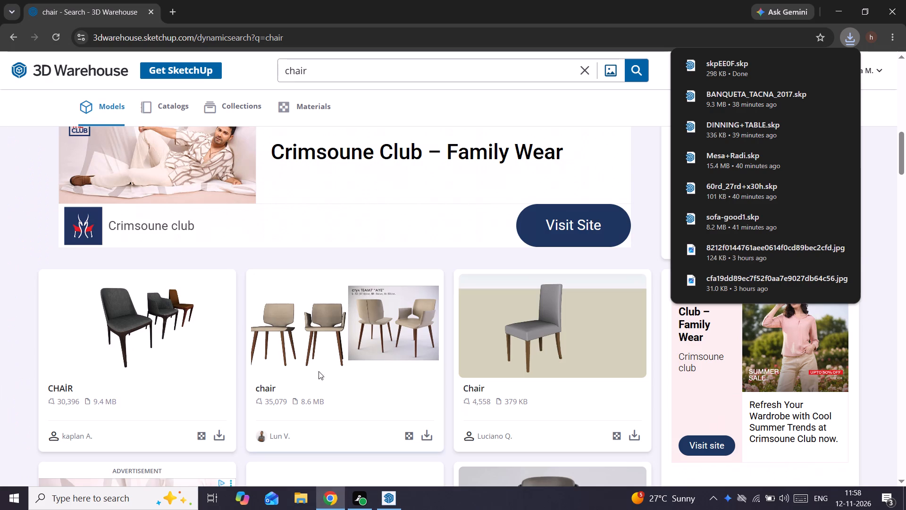
{"action": "scroll", "coordinate": [296, 310], "scroll_direction": "up", "scroll_amount": 8}
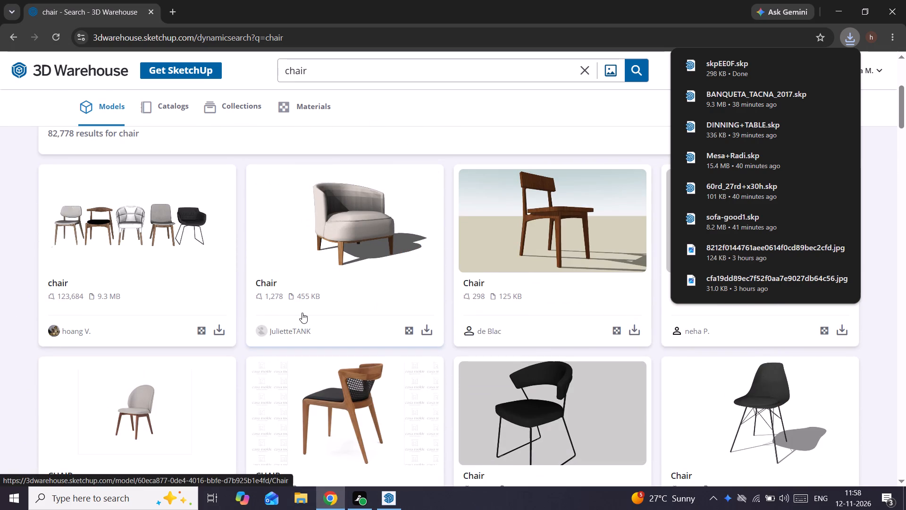
{"action": "scroll", "coordinate": [302, 313], "scroll_direction": "down", "scroll_amount": 3}
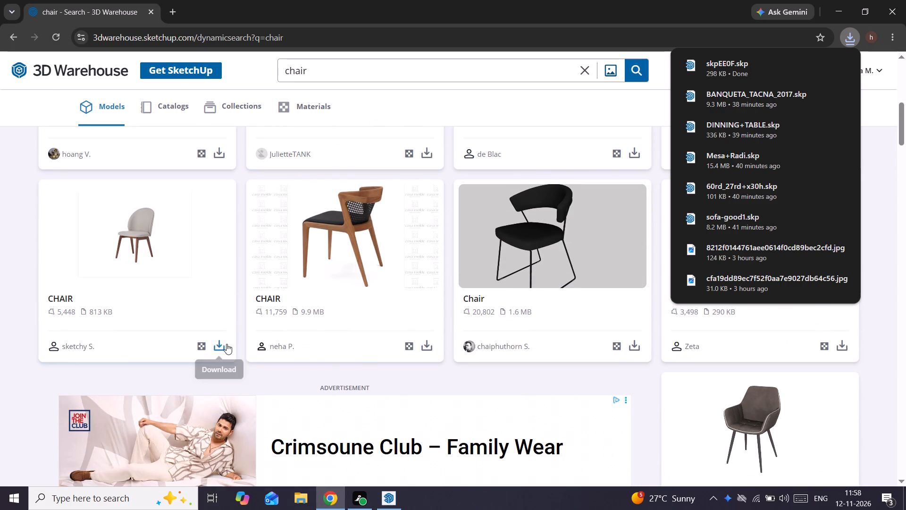
{"action": "left_click", "coordinate": [226, 344]}
{"action": "left_click", "coordinate": [268, 369]}
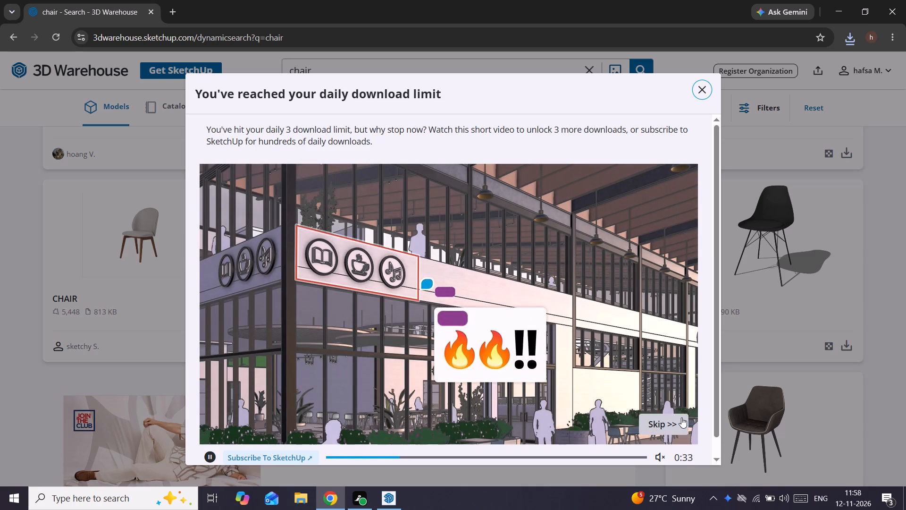
{"action": "left_click", "coordinate": [681, 417]}
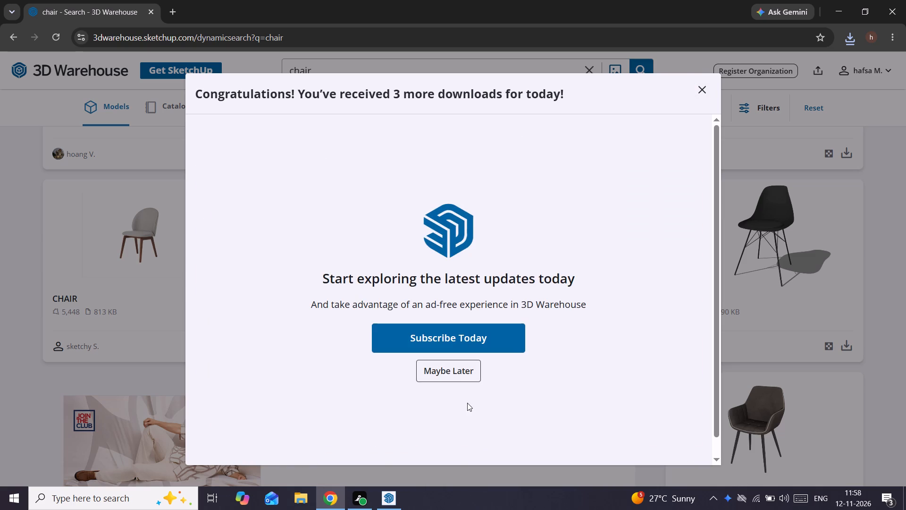
{"action": "left_click", "coordinate": [456, 375]}
{"action": "left_click", "coordinate": [221, 344]}
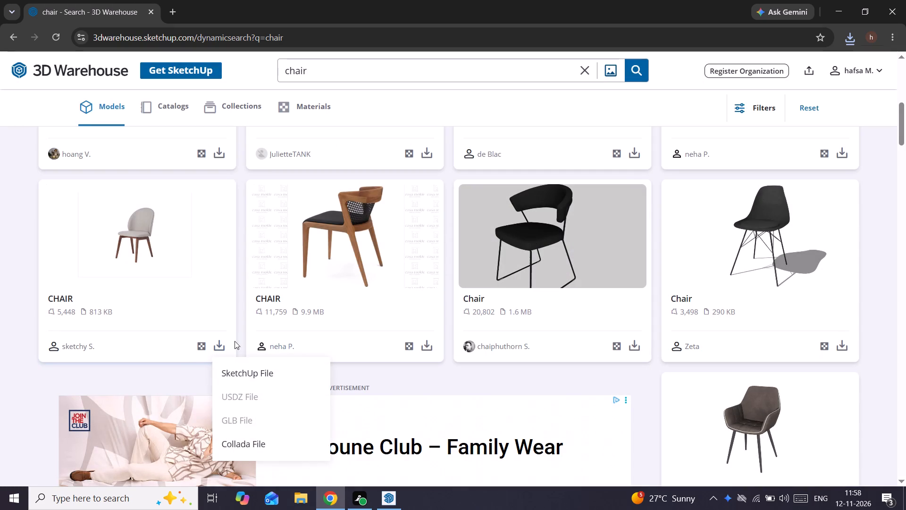
{"action": "left_click", "coordinate": [247, 374]}
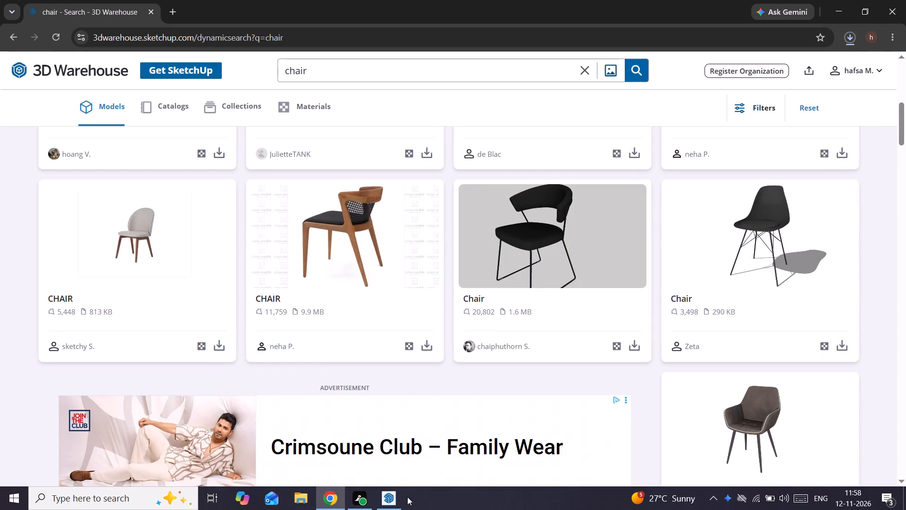
Switch to SketchUp, import Amelie+Madeira from the Downloads folder and place it on the ground outside the room's open front.
{"action": "left_click", "coordinate": [393, 504]}
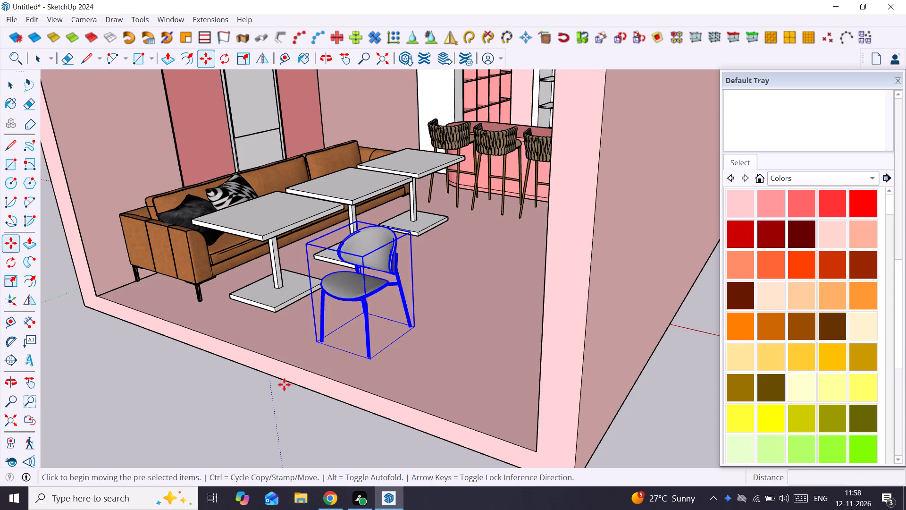
{"action": "scroll", "coordinate": [270, 359], "scroll_direction": "down", "scroll_amount": 5}
{"action": "left_click", "coordinate": [13, 18]}
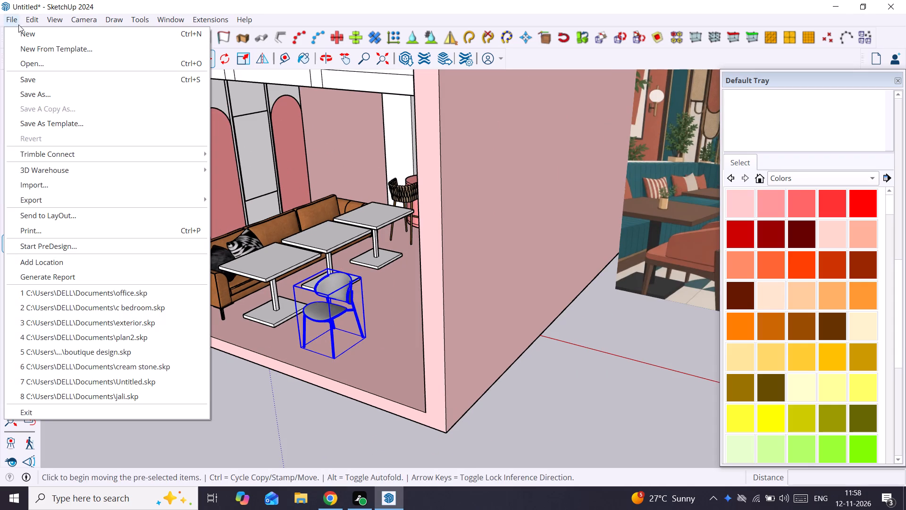
{"action": "left_click", "coordinate": [52, 183]}
{"action": "left_click", "coordinate": [149, 118]}
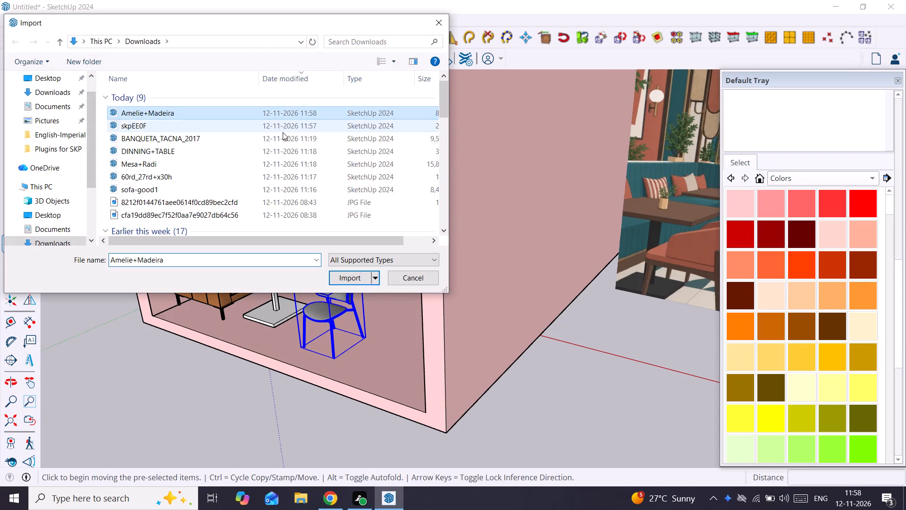
{"action": "left_click", "coordinate": [351, 279]}
{"action": "scroll", "coordinate": [369, 308], "scroll_direction": "down", "scroll_amount": 4}
{"action": "middle_click_drag", "start_coordinate": [387, 319], "coordinate": [476, 327]}
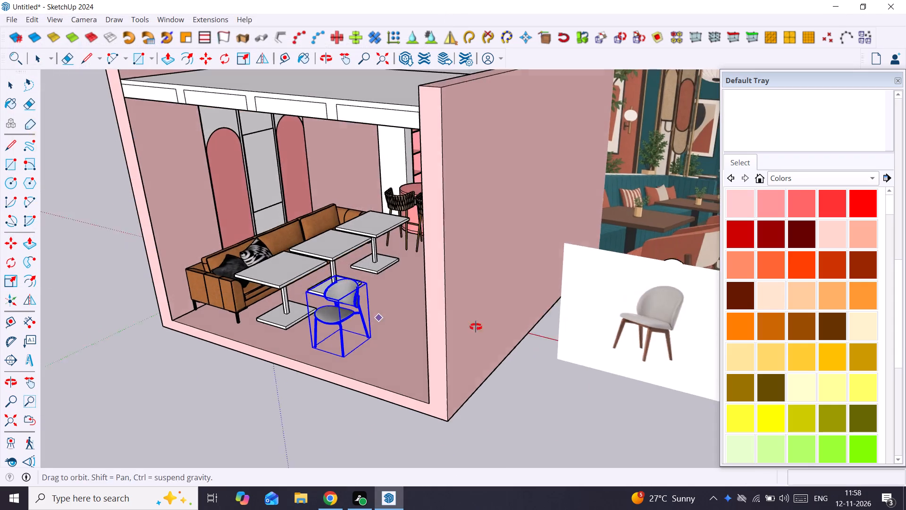
{"action": "middle_click_drag", "start_coordinate": [476, 327], "coordinate": [486, 327]}
{"action": "scroll", "coordinate": [486, 327], "scroll_direction": "down", "scroll_amount": 5}
{"action": "left_click", "coordinate": [377, 423]}
{"action": "scroll", "coordinate": [652, 337], "scroll_direction": "up", "scroll_amount": 1}
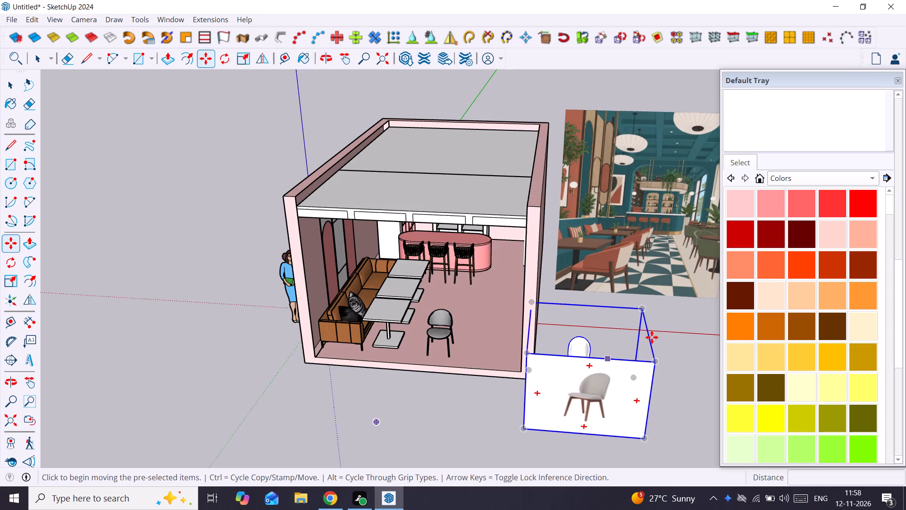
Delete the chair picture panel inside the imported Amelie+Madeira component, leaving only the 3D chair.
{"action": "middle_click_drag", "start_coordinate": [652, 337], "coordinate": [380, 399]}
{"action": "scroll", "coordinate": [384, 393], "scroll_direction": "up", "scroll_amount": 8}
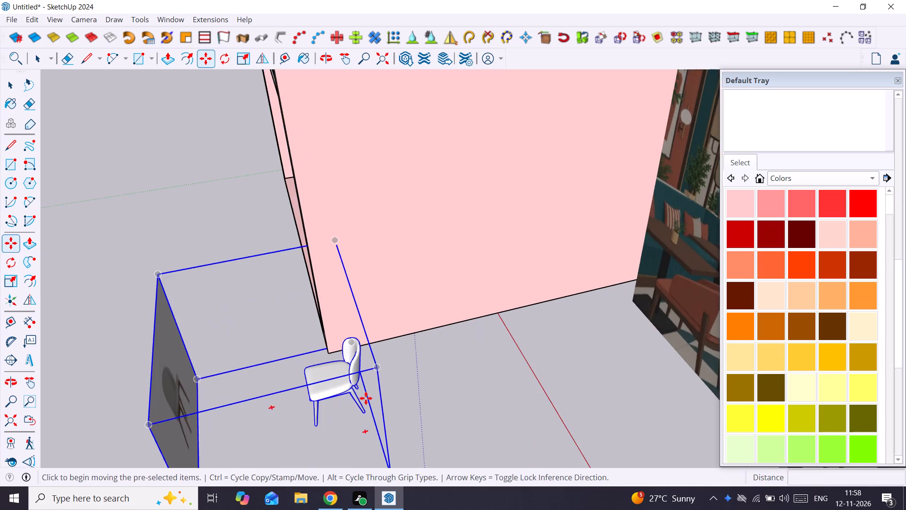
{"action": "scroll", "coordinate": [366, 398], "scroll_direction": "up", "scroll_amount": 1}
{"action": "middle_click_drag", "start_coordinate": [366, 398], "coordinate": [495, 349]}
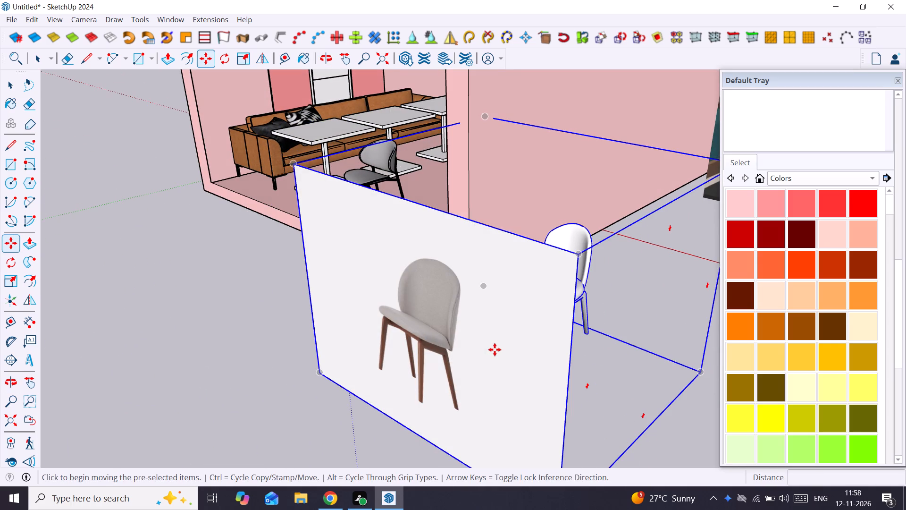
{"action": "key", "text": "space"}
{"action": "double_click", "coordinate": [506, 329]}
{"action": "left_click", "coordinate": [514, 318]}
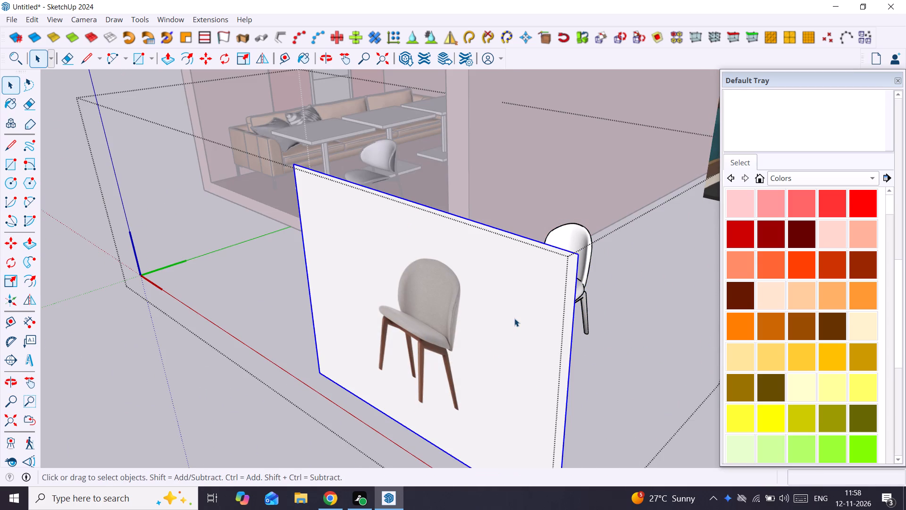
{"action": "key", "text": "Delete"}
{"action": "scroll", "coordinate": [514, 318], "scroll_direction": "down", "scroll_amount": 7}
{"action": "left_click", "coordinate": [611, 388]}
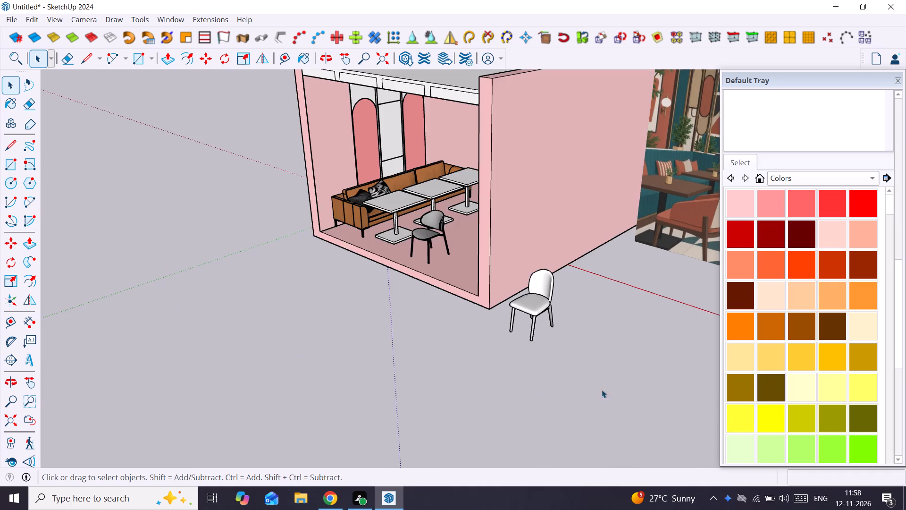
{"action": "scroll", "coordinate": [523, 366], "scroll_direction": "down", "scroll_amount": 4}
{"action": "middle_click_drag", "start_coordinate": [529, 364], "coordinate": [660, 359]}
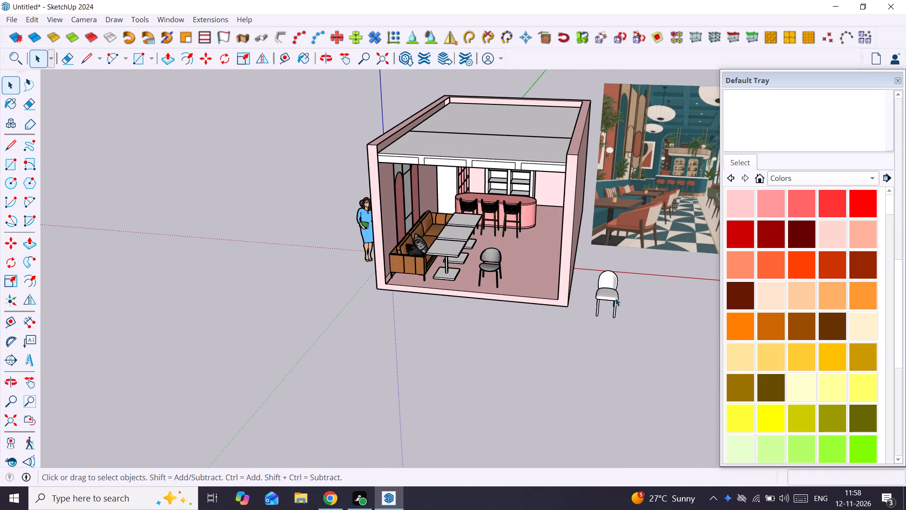
Switch to Chrome and download the 9.3 MB set of five assorted chairs as a SketchUp file.
{"action": "left_click", "coordinate": [333, 499]}
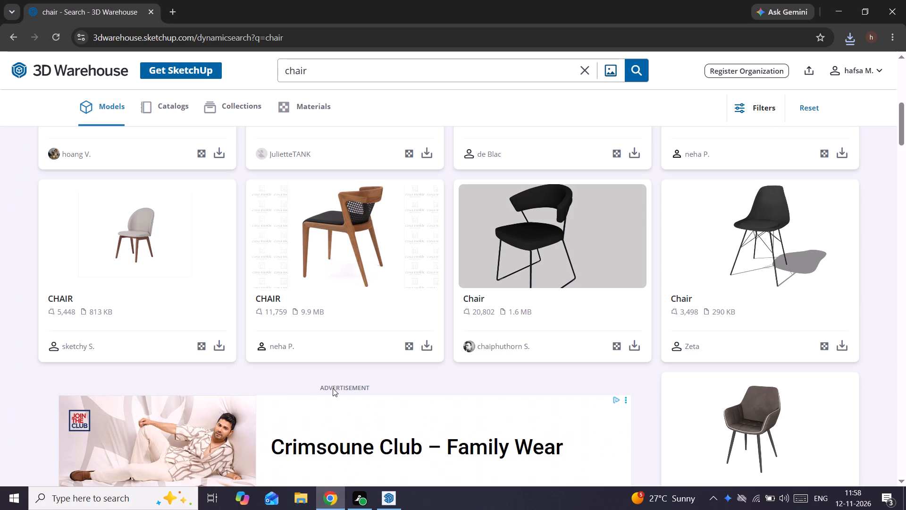
{"action": "scroll", "coordinate": [460, 321], "scroll_direction": "up", "scroll_amount": 4}
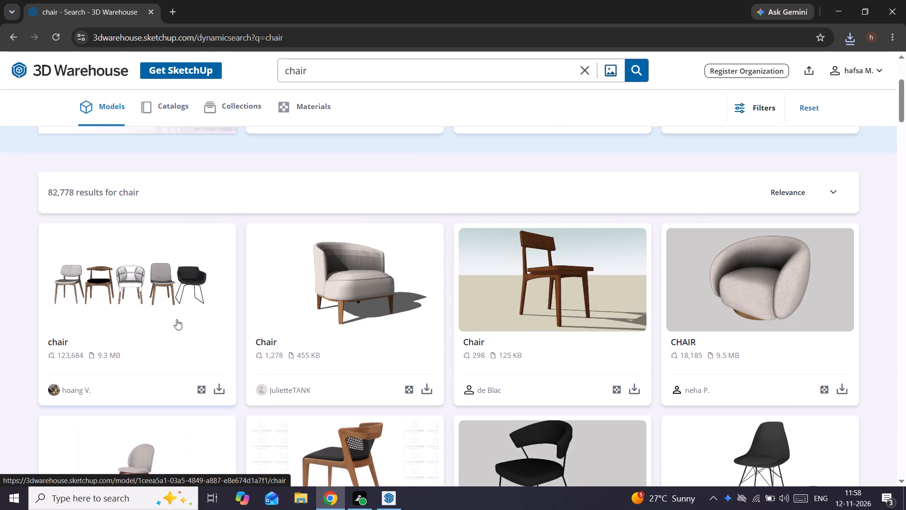
{"action": "left_click", "coordinate": [219, 390]}
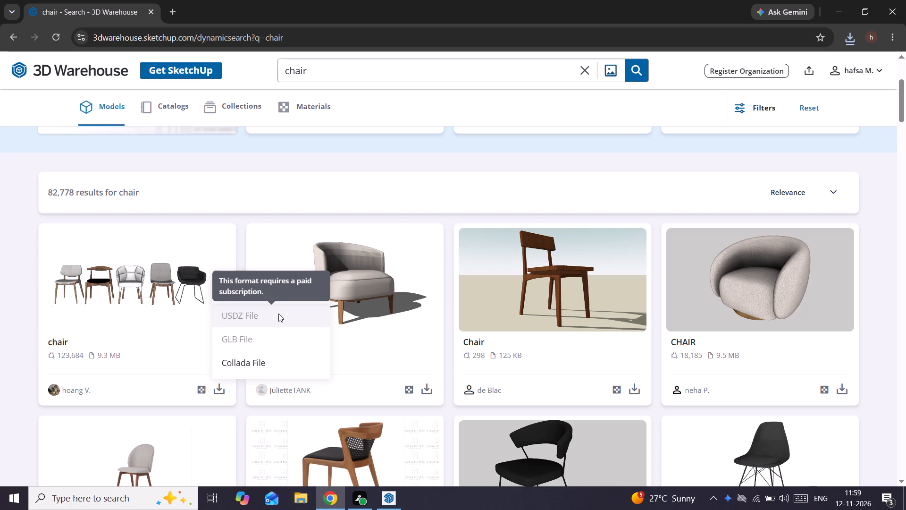
{"action": "left_click", "coordinate": [288, 294]}
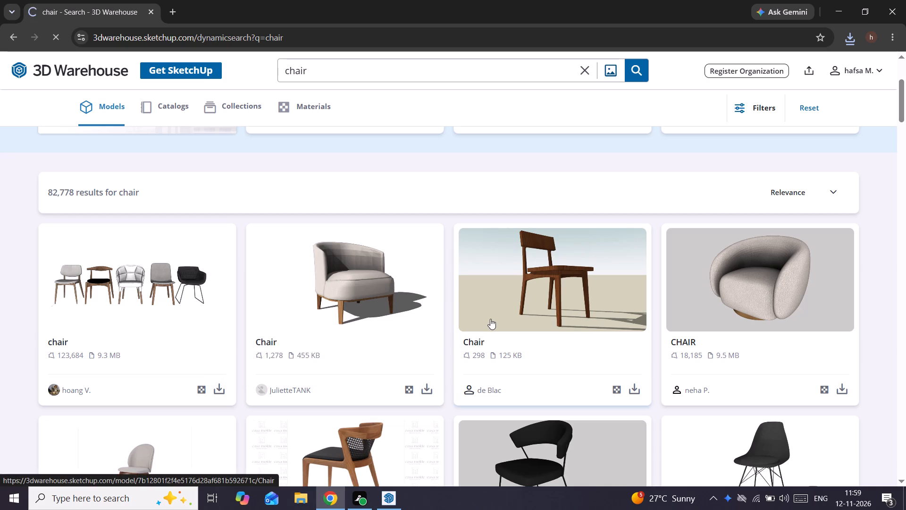
Browse the remaining 3D Warehouse chair results for other models that suit the café reference image.
{"action": "scroll", "coordinate": [490, 319], "scroll_direction": "down", "scroll_amount": 11}
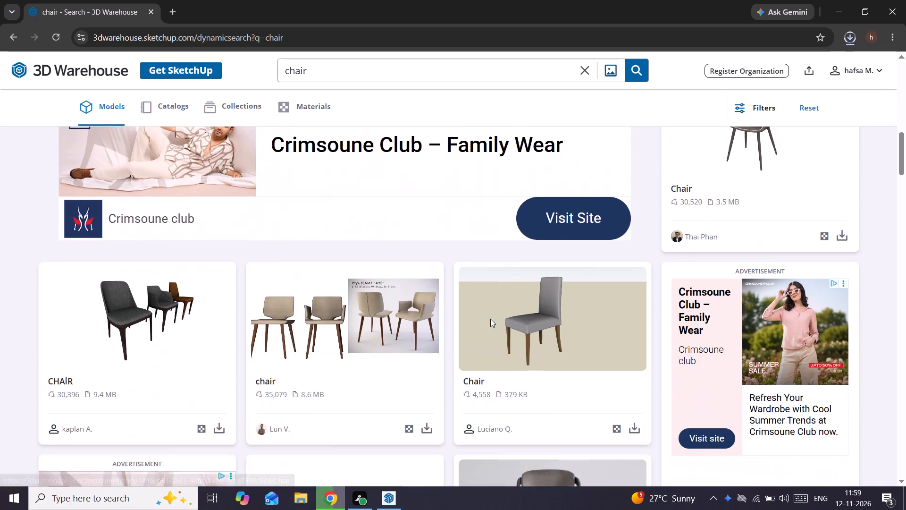
{"action": "scroll", "coordinate": [490, 319], "scroll_direction": "down", "scroll_amount": 5}
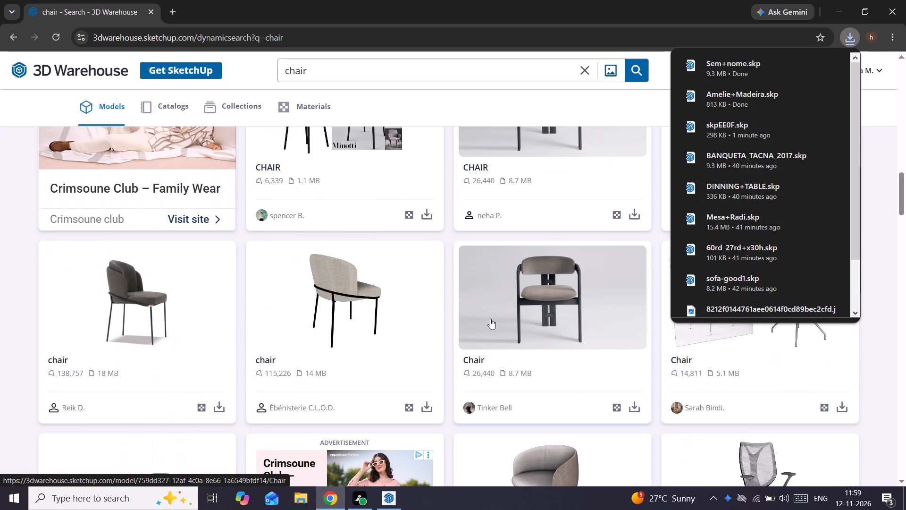
{"action": "scroll", "coordinate": [490, 319], "scroll_direction": "down", "scroll_amount": 5}
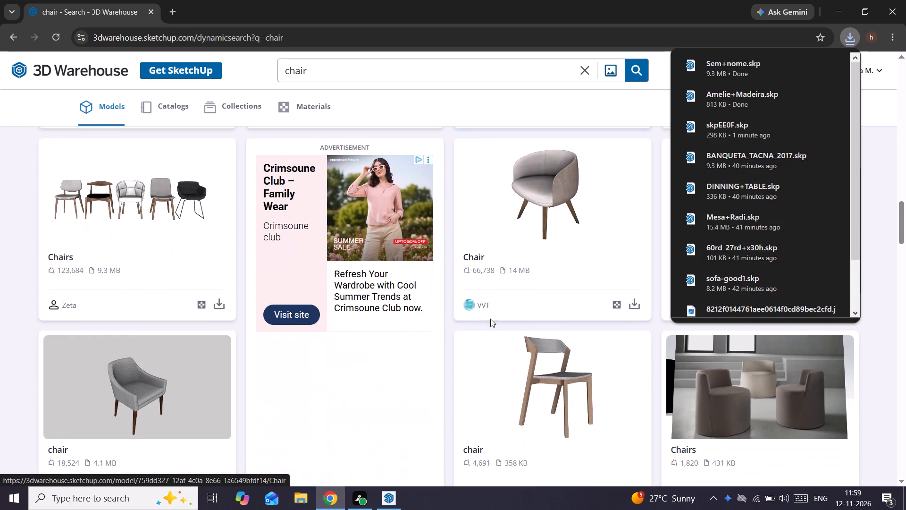
{"action": "scroll", "coordinate": [490, 319], "scroll_direction": "down", "scroll_amount": 4}
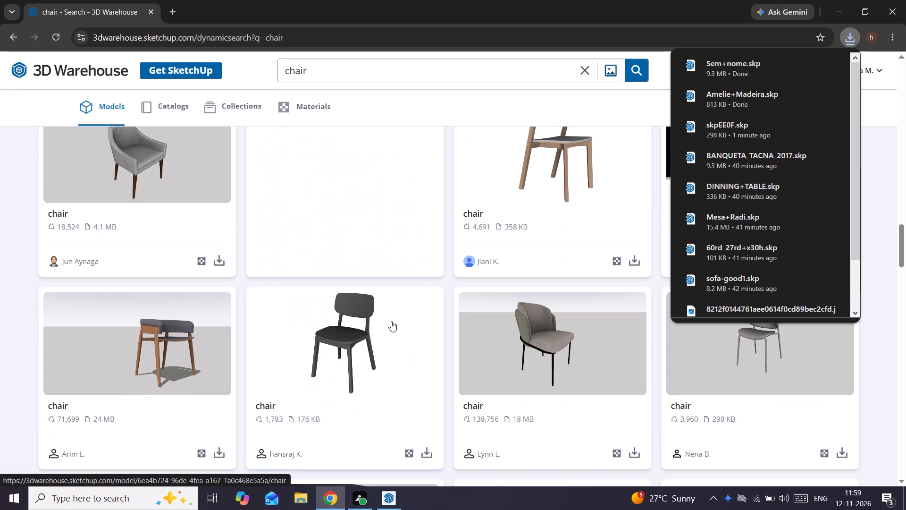
{"action": "scroll", "coordinate": [224, 265], "scroll_direction": "up", "scroll_amount": 1}
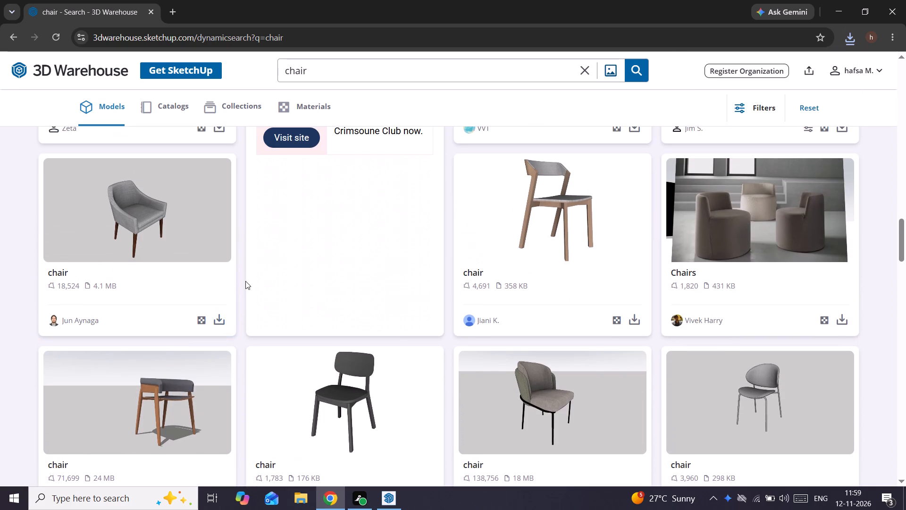
{"action": "scroll", "coordinate": [248, 284], "scroll_direction": "down", "scroll_amount": 5}
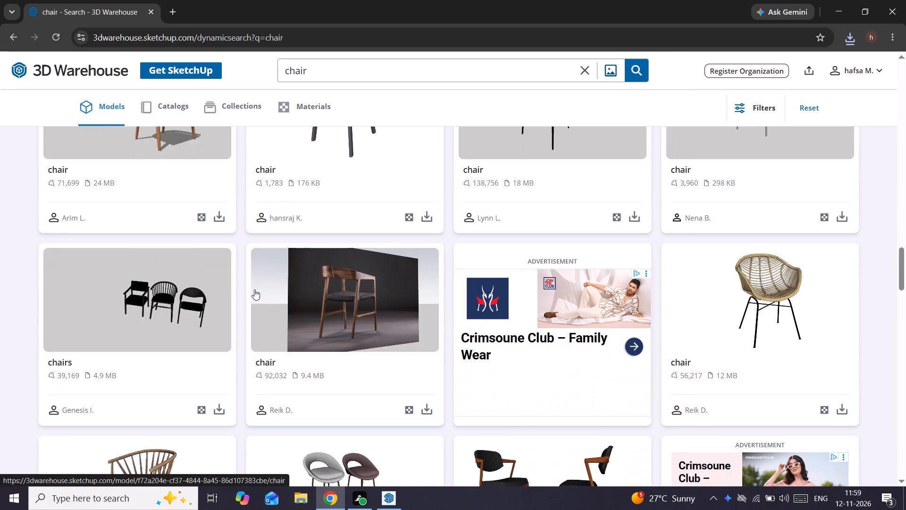
{"action": "scroll", "coordinate": [254, 289], "scroll_direction": "down", "scroll_amount": 8}
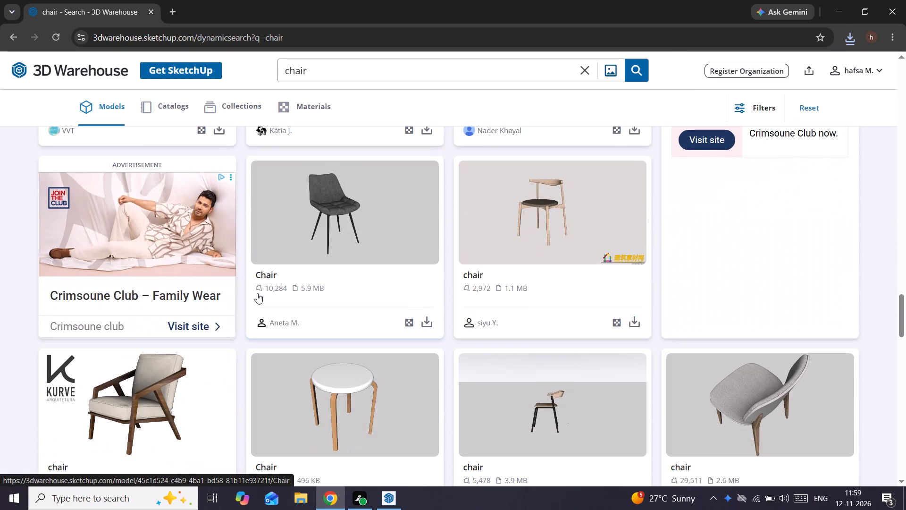
{"action": "scroll", "coordinate": [257, 293], "scroll_direction": "down", "scroll_amount": 8}
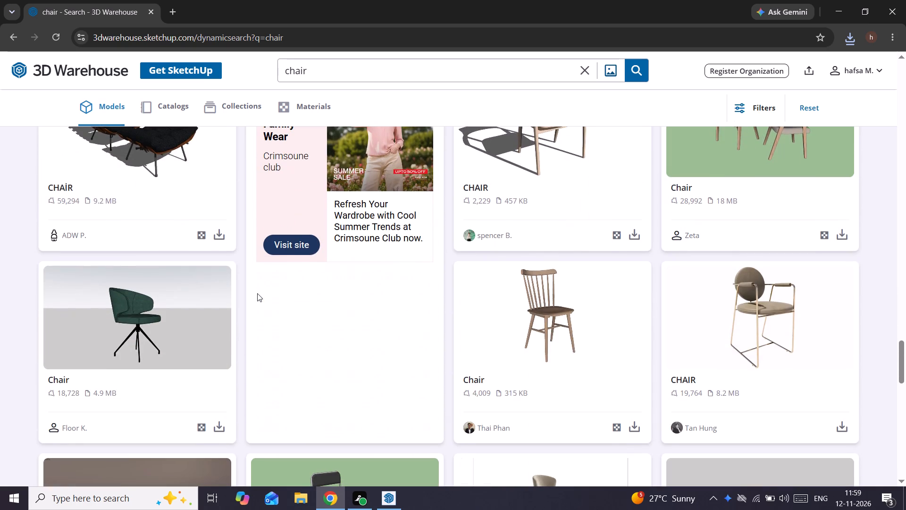
{"action": "scroll", "coordinate": [257, 293], "scroll_direction": "down", "scroll_amount": 10}
{"action": "scroll", "coordinate": [257, 293], "scroll_direction": "up", "scroll_amount": 3}
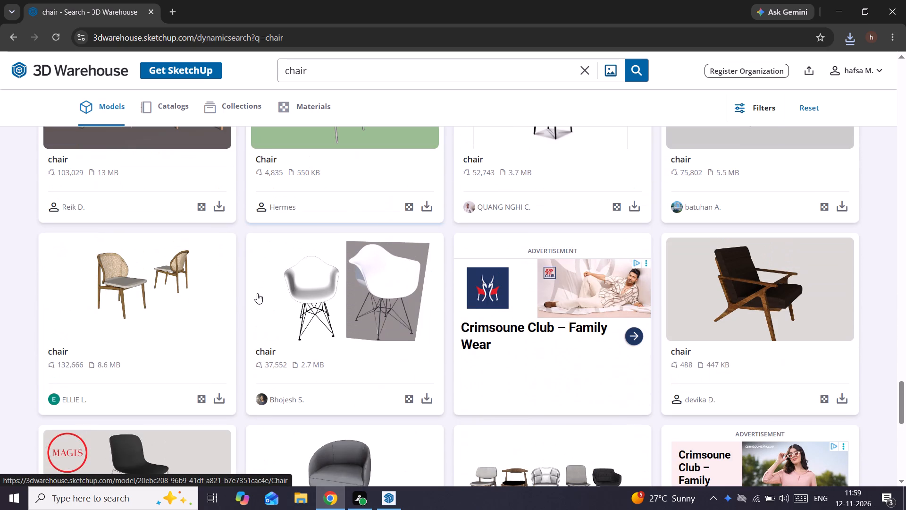
{"action": "scroll", "coordinate": [257, 293], "scroll_direction": "down", "scroll_amount": 6}
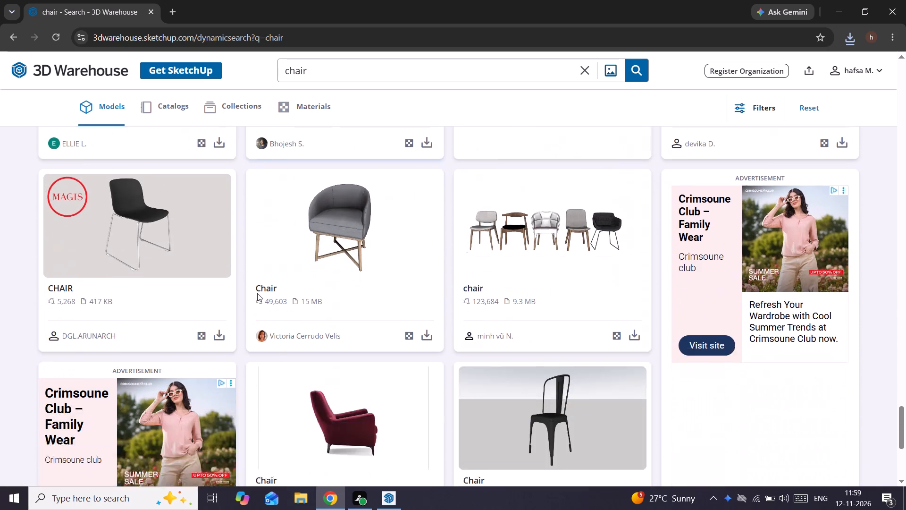
{"action": "scroll", "coordinate": [327, 319], "scroll_direction": "down", "scroll_amount": 4}
Switch to SketchUp, import Sem+nome from the Downloads folder and place the five-chair set on the ground outside the room's open front.
{"action": "left_click", "coordinate": [399, 503]}
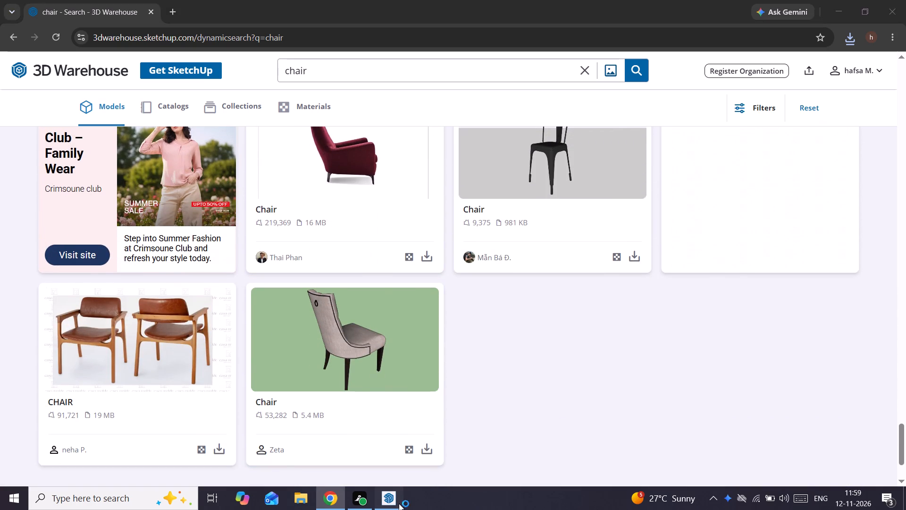
{"action": "left_click", "coordinate": [5, 21]}
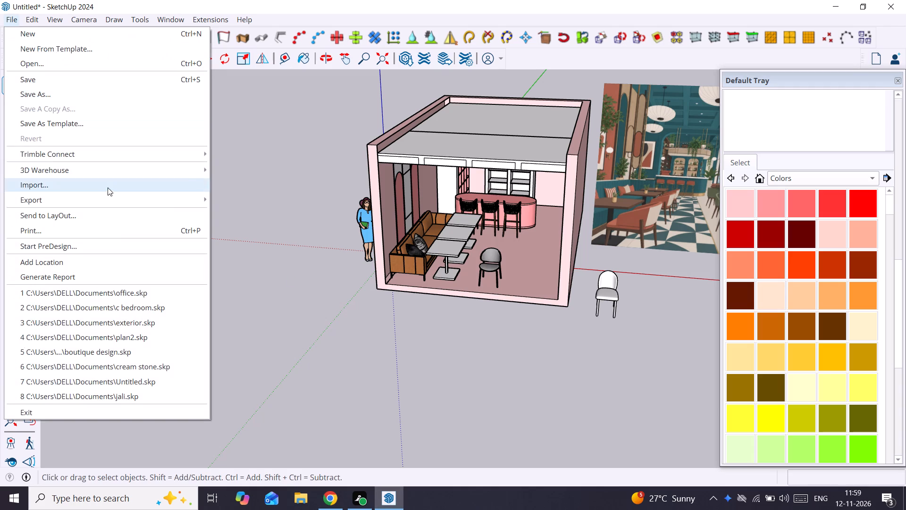
{"action": "left_click", "coordinate": [107, 188]}
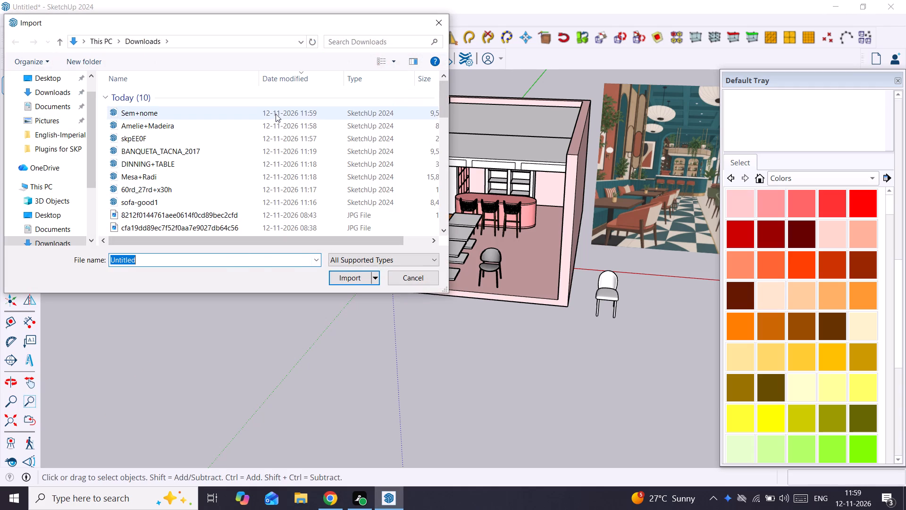
{"action": "left_click", "coordinate": [276, 114]}
{"action": "left_click", "coordinate": [362, 278]}
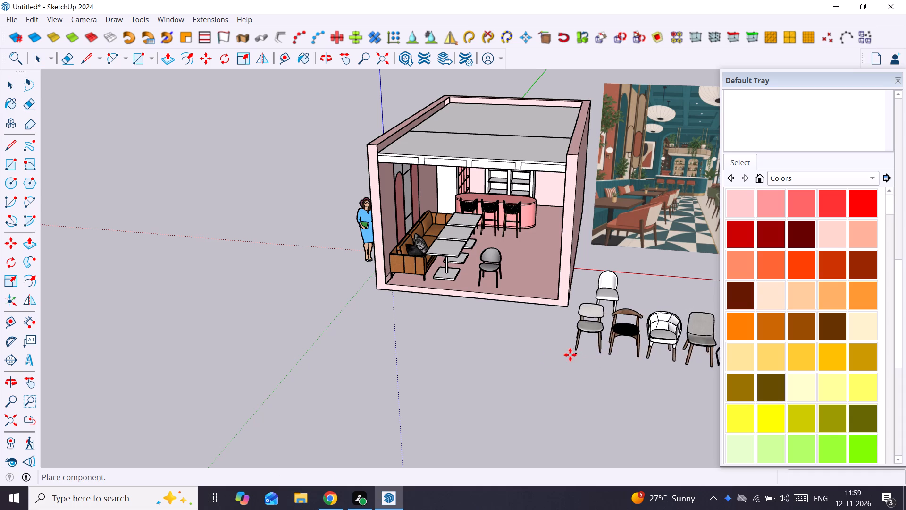
{"action": "left_click", "coordinate": [536, 361]}
{"action": "key", "text": "space"}
Open the imported five-chair set for editing and copy the white tub chair in the middle of the row.
{"action": "scroll", "coordinate": [640, 344], "scroll_direction": "up", "scroll_amount": 10}
{"action": "middle_click_drag", "start_coordinate": [636, 341], "coordinate": [635, 341]}
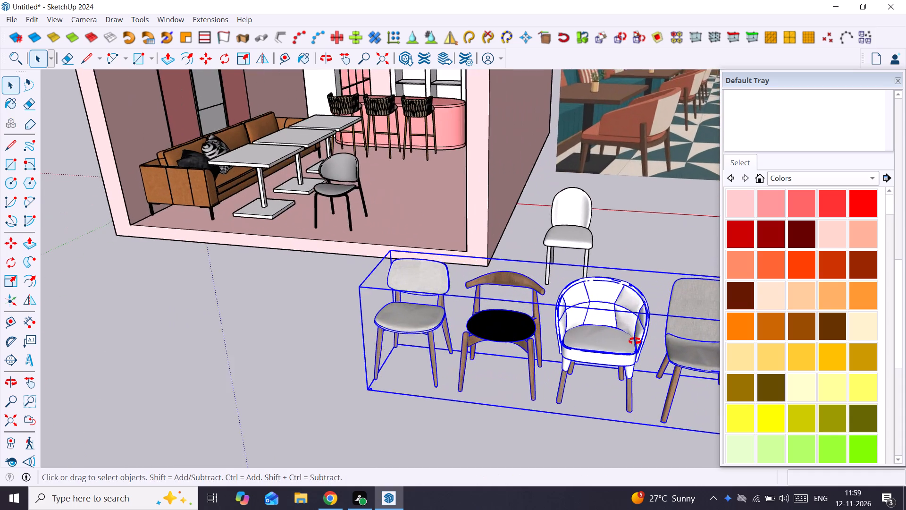
{"action": "middle_click_drag", "start_coordinate": [635, 341], "coordinate": [518, 278]}
{"action": "double_click", "coordinate": [455, 269]}
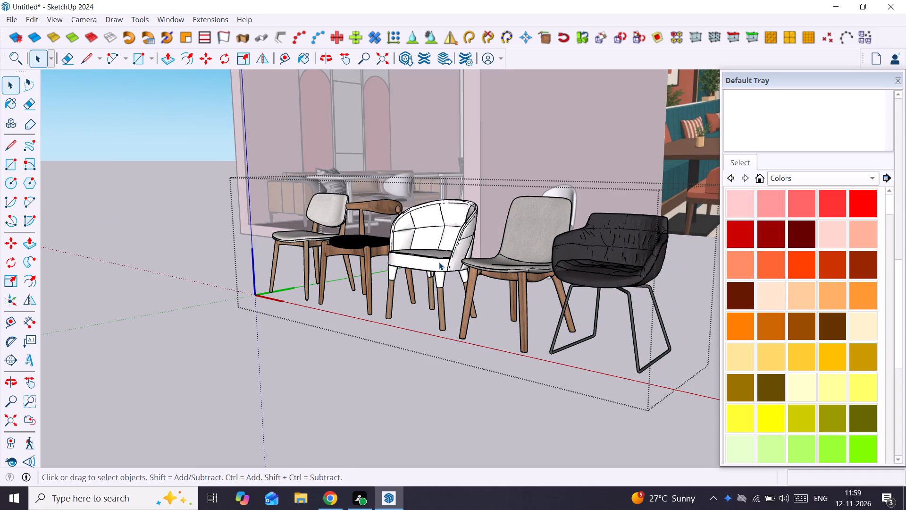
{"action": "left_click", "coordinate": [439, 262]}
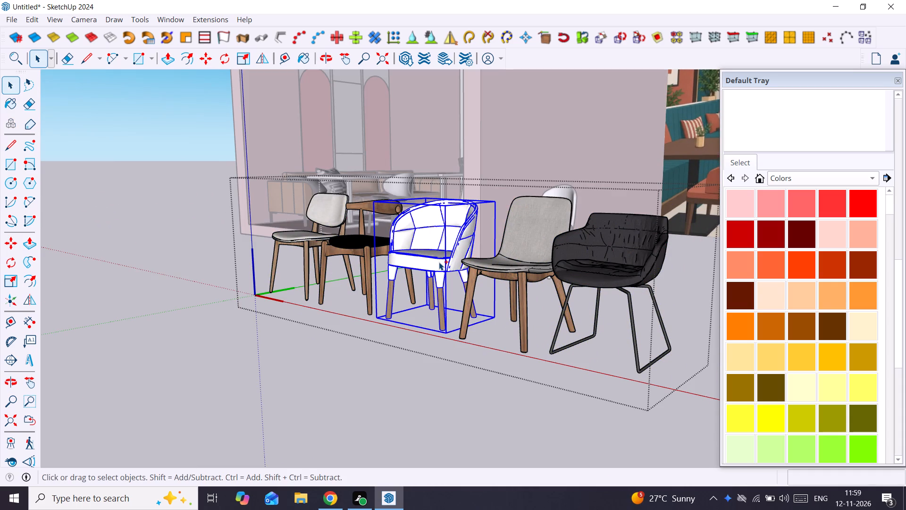
{"action": "key", "text": "ctrl+c"}
{"action": "key", "text": "ctrl+c"}
{"action": "key", "text": "ctrl+c"}
{"action": "key", "text": "ctrl+c"}
{"action": "key", "text": "ctrl+c"}
{"action": "key", "text": "ctrl+c"}
{"action": "key", "text": "ctrl+c"}
{"action": "key", "text": "ctrl+c"}
{"action": "key", "text": "ctrl+c"}
{"action": "key", "text": "ctrl+c"}
{"action": "key", "text": "ctrl+c"}
{"action": "key", "text": "ctrl+c"}
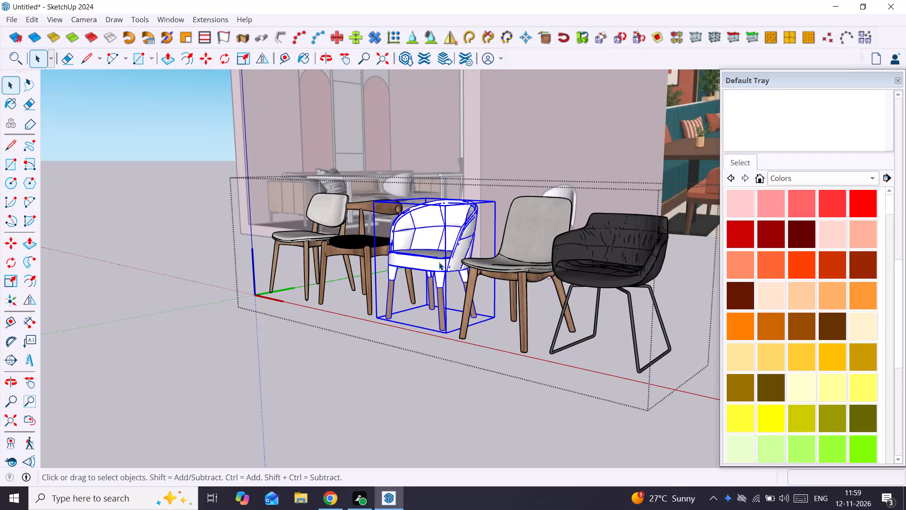
Close the five-chair set and delete the whole set from the model.
{"action": "left_click", "coordinate": [203, 354]}
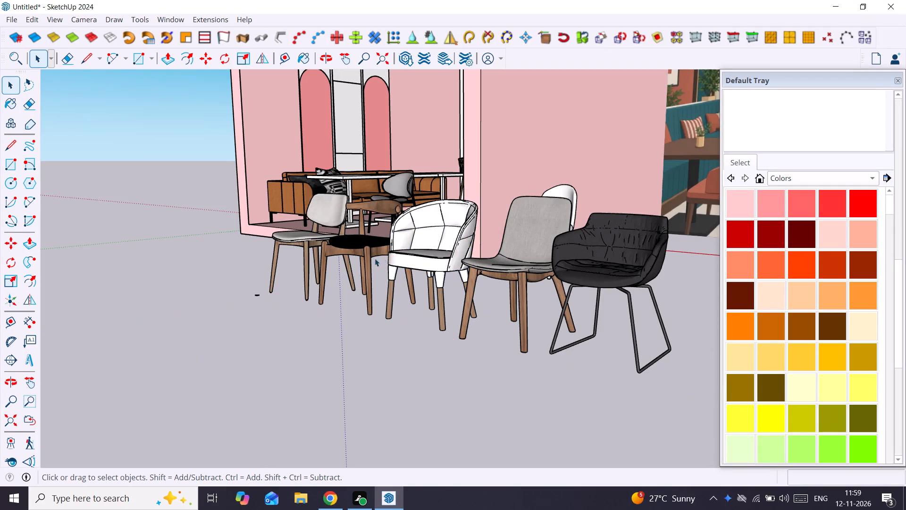
{"action": "left_click", "coordinate": [428, 251]}
{"action": "key", "text": "Delete"}
Delete the white chair outside the room and the grey chair beside the front pedestal table.
{"action": "scroll", "coordinate": [428, 251], "scroll_direction": "down", "scroll_amount": 4}
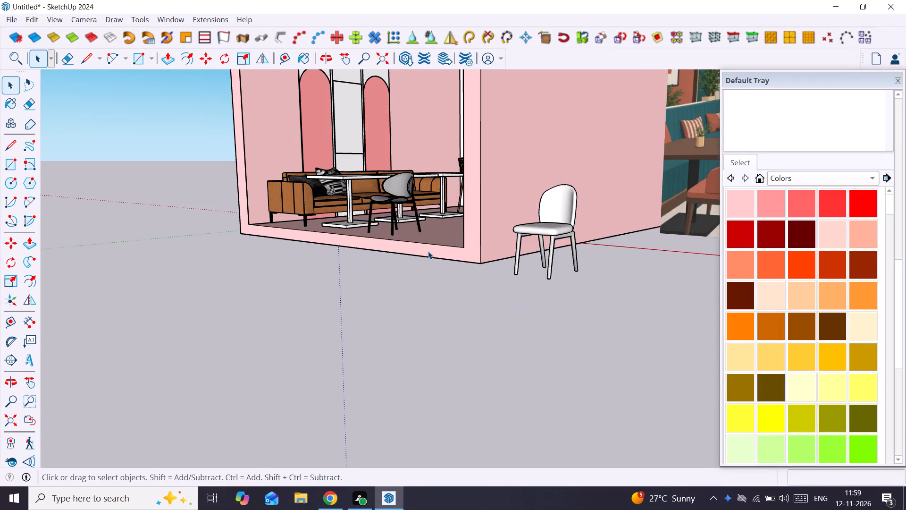
{"action": "middle_click_drag", "start_coordinate": [465, 264], "coordinate": [546, 272]}
{"action": "left_click", "coordinate": [584, 236]}
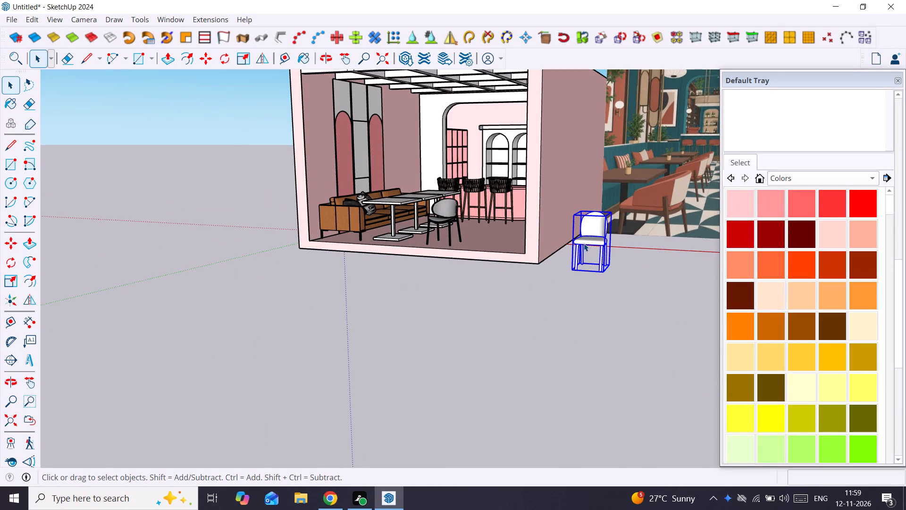
{"action": "key", "text": "Delete"}
{"action": "left_click", "coordinate": [453, 217]}
{"action": "key", "text": "Delete"}
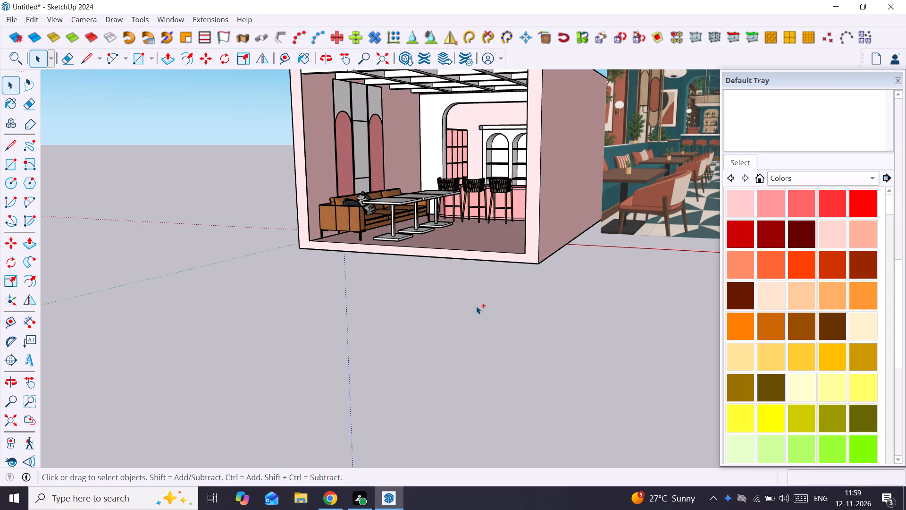
Paste the copied white tub chair onto the open café floor across from the pedestal tables.
{"action": "key", "text": "ctrl+v"}
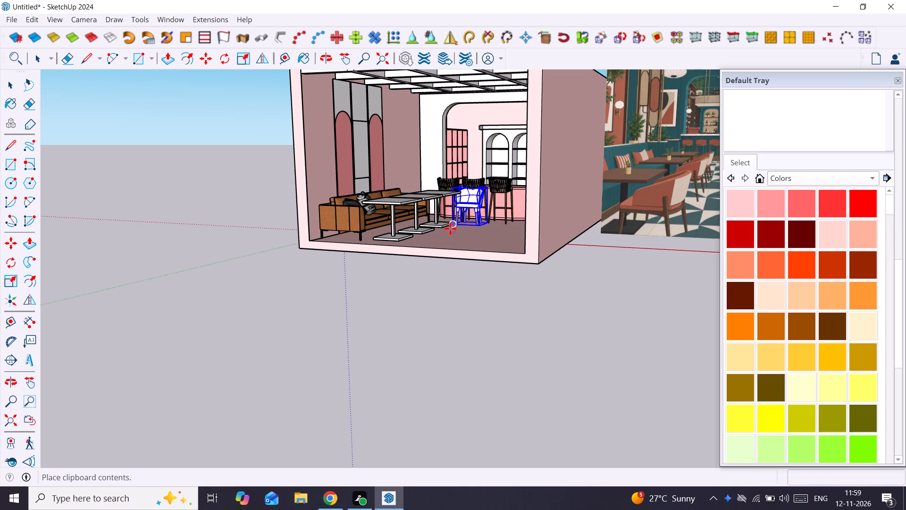
{"action": "left_click", "coordinate": [447, 240]}
Rotate the pasted white tub chair 90° on the floor plane so its seat faces the pedestal tables.
{"action": "scroll", "coordinate": [443, 246], "scroll_direction": "up", "scroll_amount": 6}
{"action": "middle_click_drag", "start_coordinate": [443, 247], "coordinate": [526, 324]}
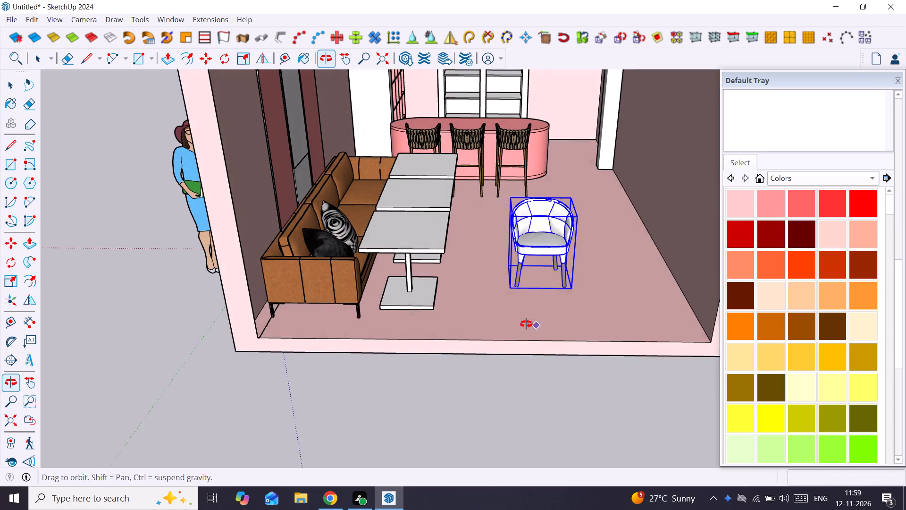
{"action": "middle_click_drag", "start_coordinate": [526, 324], "coordinate": [526, 324]}
{"action": "key", "text": "Tab"}
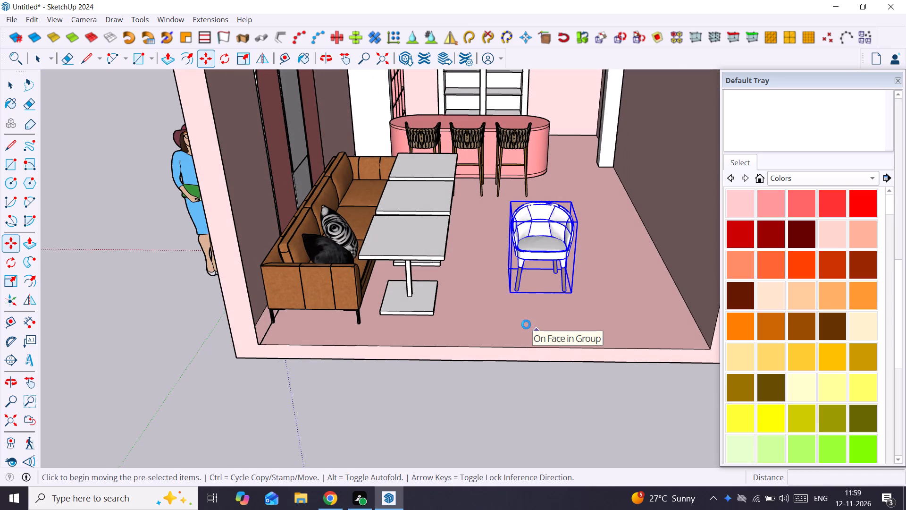
{"action": "key", "text": "q"}
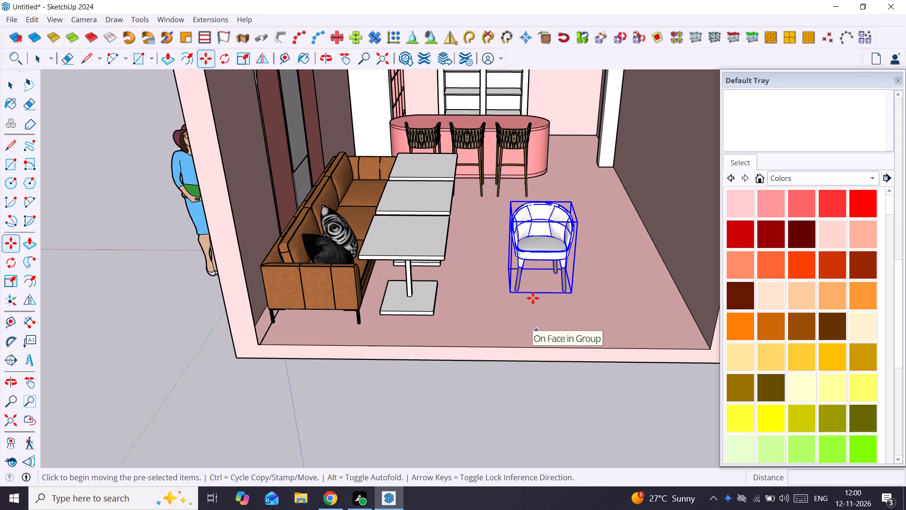
{"action": "key", "text": "Up"}
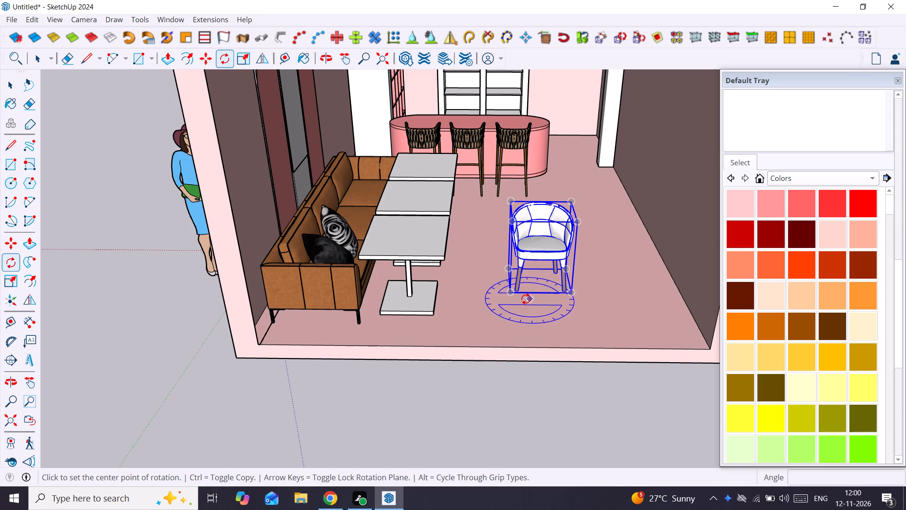
{"action": "scroll", "coordinate": [525, 299], "scroll_direction": "up", "scroll_amount": 7}
{"action": "left_click", "coordinate": [501, 290]}
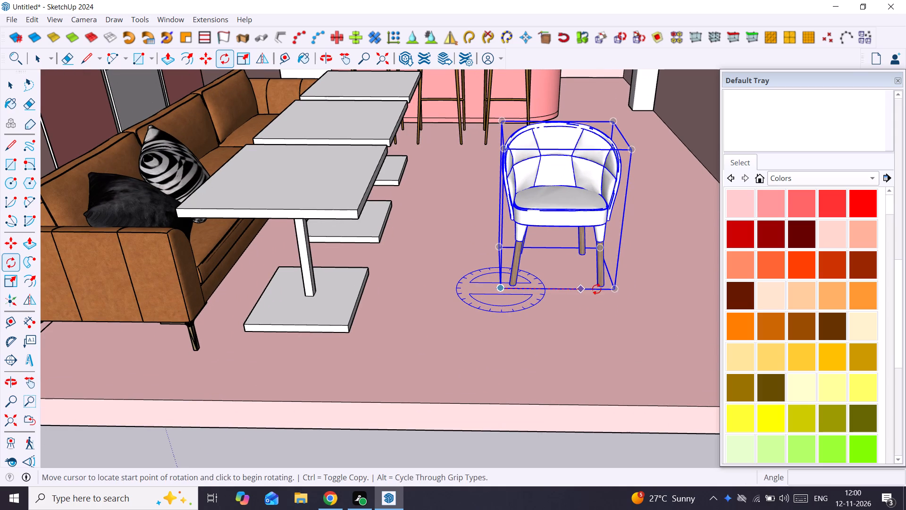
{"action": "left_click", "coordinate": [615, 288]}
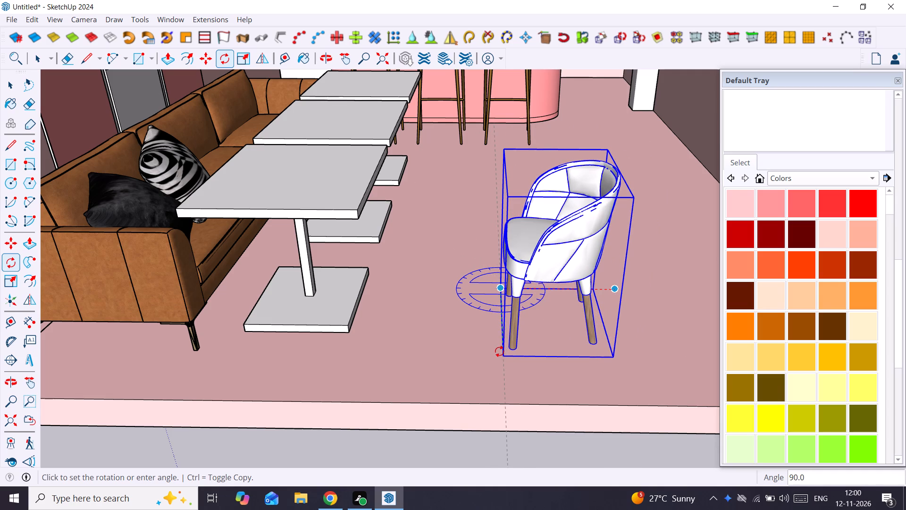
{"action": "left_click", "coordinate": [499, 351]}
{"action": "key", "text": "space"}
Move the white tub chair about 2' 5" across the floor to the open side of the front pedestal table.
{"action": "key", "text": "m"}
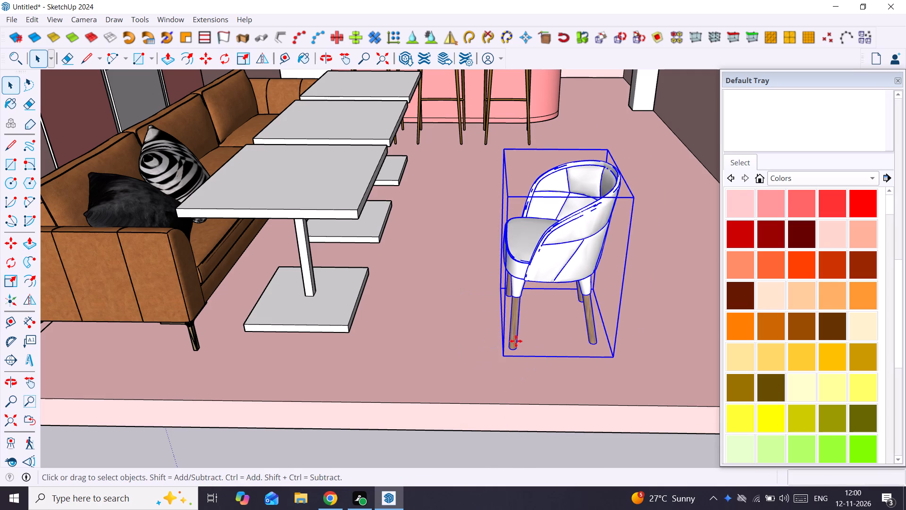
{"action": "left_click", "coordinate": [503, 356]}
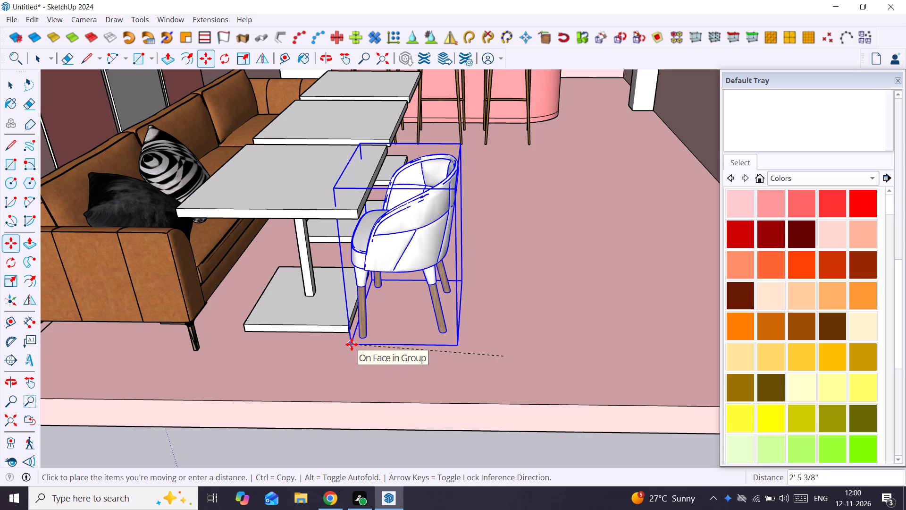
{"action": "left_click", "coordinate": [352, 344]}
{"action": "key", "text": "space"}
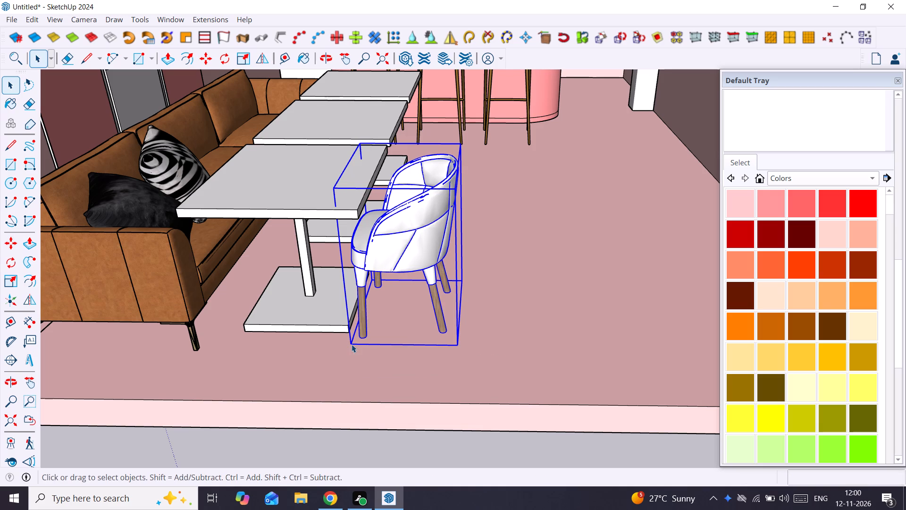
Copy the white tub chair about 3' 3" along the green axis to the second pedestal table.
{"action": "key", "text": "m"}
{"action": "left_click", "coordinate": [458, 344]}
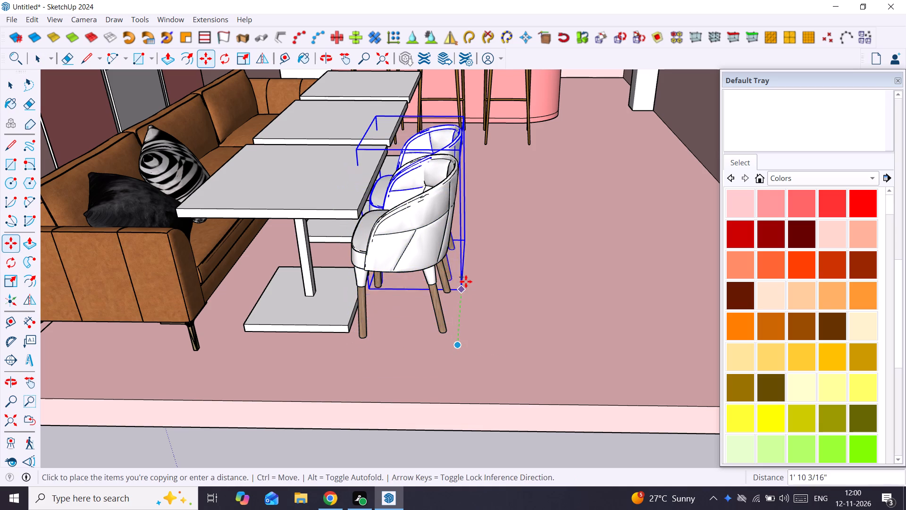
{"action": "scroll", "coordinate": [467, 270], "scroll_direction": "up", "scroll_amount": 1}
{"action": "middle_click_drag", "start_coordinate": [467, 270], "coordinate": [333, 296]}
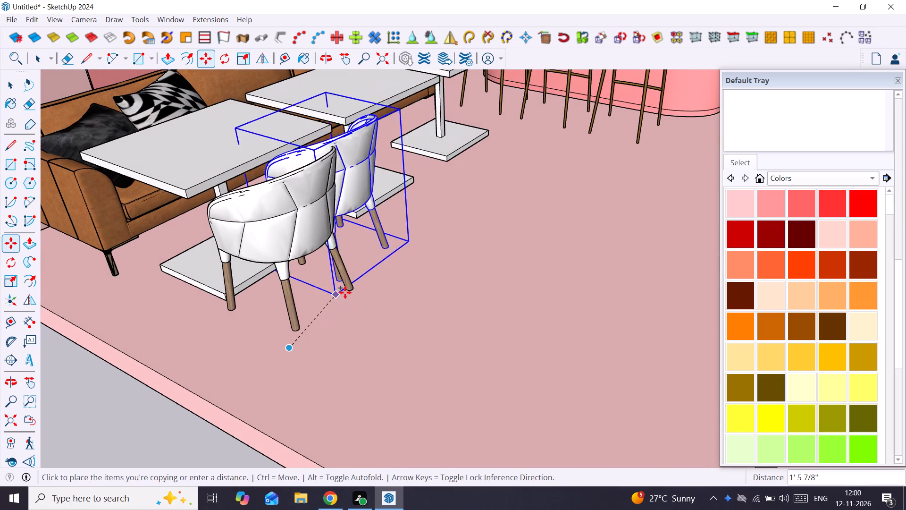
{"action": "key", "text": "Left"}
{"action": "scroll", "coordinate": [399, 263], "scroll_direction": "up", "scroll_amount": 4}
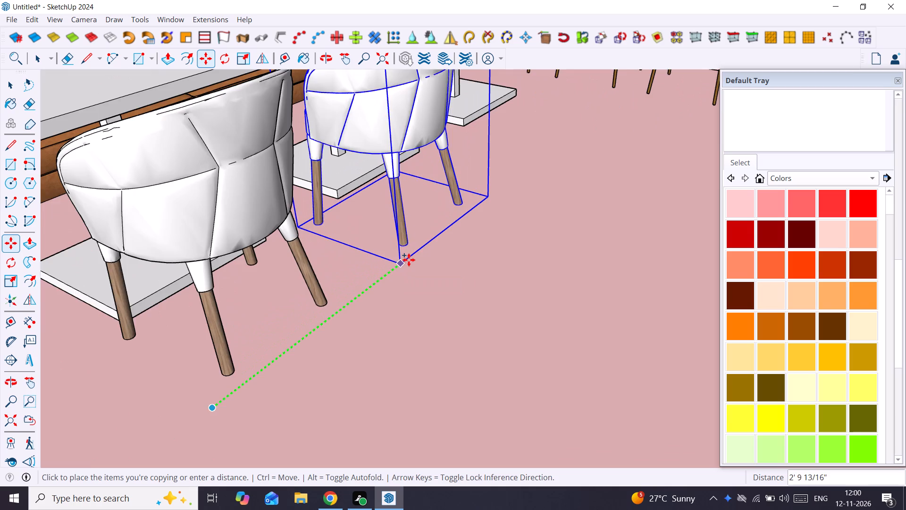
{"action": "scroll", "coordinate": [409, 260], "scroll_direction": "up", "scroll_amount": 4}
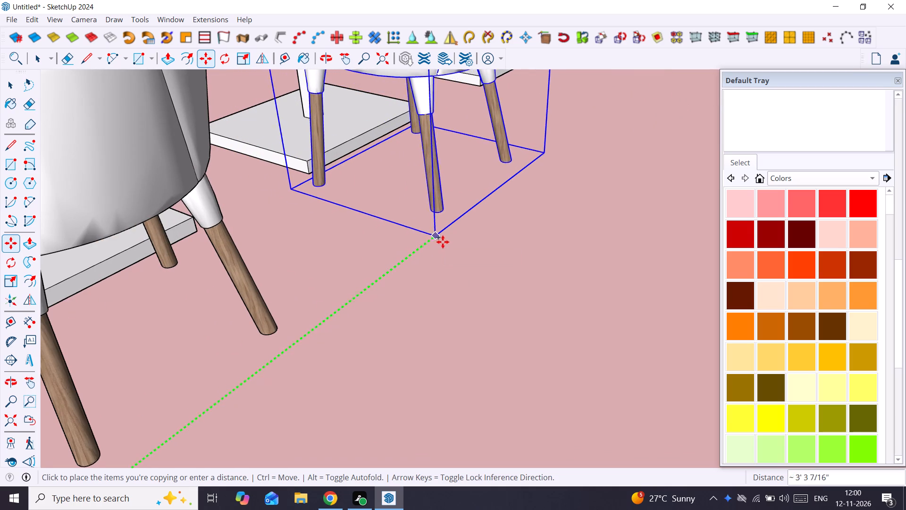
{"action": "left_click", "coordinate": [448, 238]}
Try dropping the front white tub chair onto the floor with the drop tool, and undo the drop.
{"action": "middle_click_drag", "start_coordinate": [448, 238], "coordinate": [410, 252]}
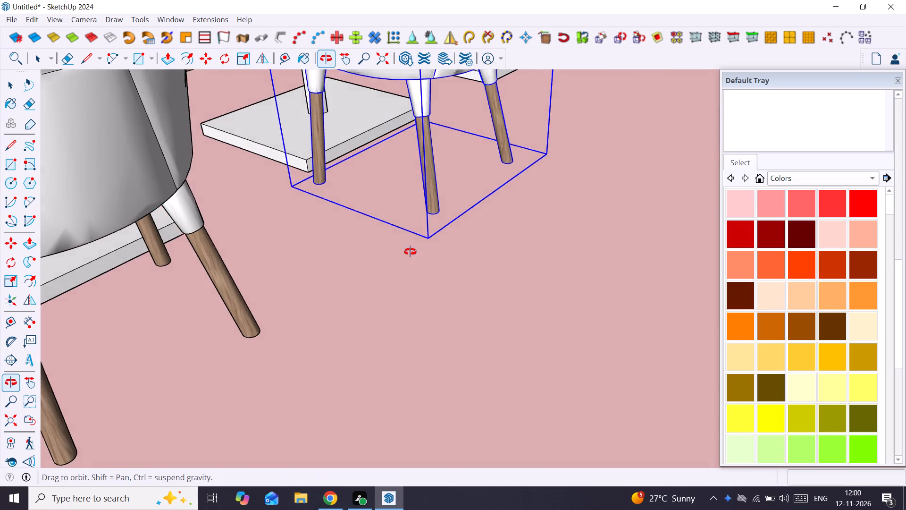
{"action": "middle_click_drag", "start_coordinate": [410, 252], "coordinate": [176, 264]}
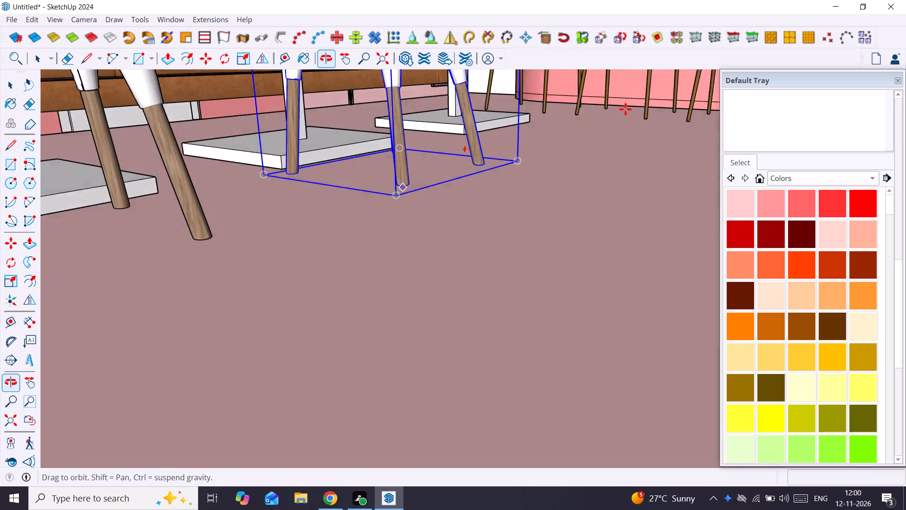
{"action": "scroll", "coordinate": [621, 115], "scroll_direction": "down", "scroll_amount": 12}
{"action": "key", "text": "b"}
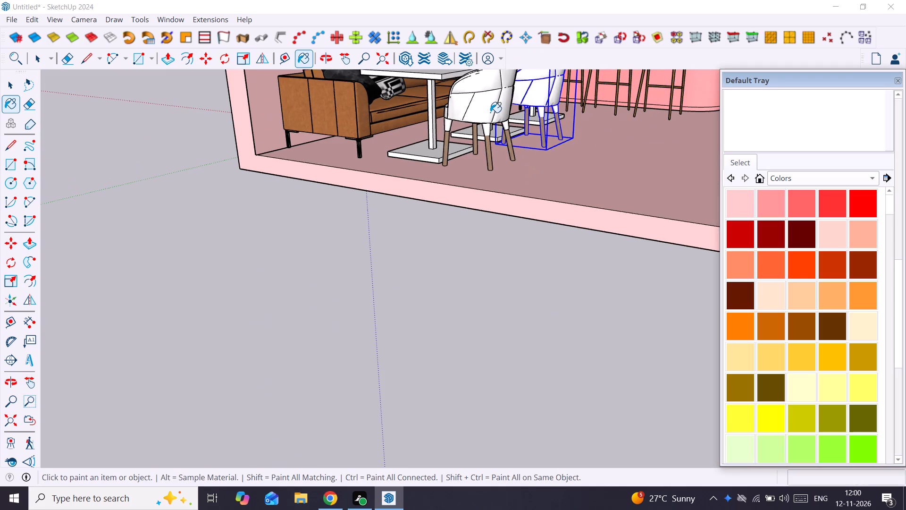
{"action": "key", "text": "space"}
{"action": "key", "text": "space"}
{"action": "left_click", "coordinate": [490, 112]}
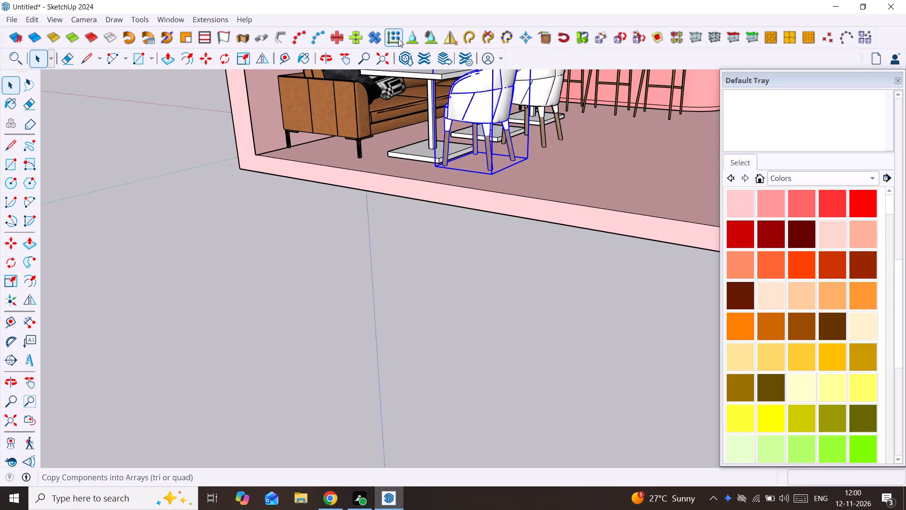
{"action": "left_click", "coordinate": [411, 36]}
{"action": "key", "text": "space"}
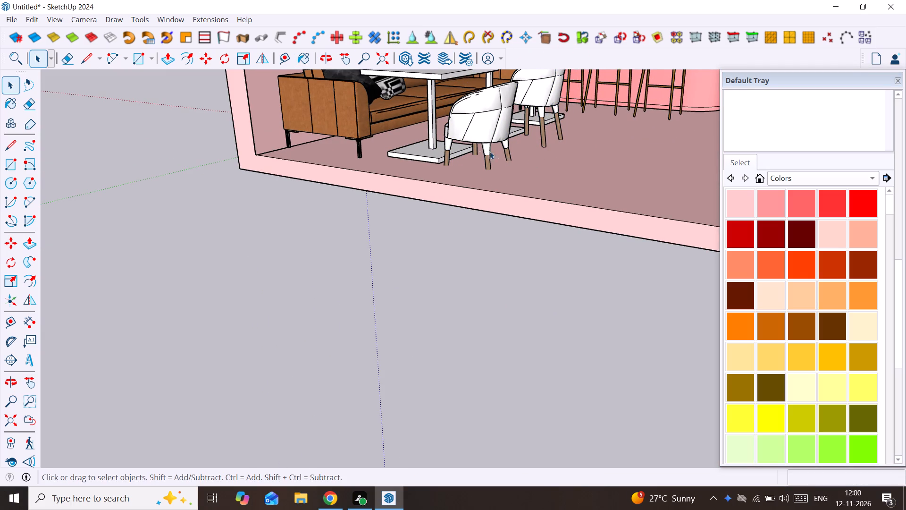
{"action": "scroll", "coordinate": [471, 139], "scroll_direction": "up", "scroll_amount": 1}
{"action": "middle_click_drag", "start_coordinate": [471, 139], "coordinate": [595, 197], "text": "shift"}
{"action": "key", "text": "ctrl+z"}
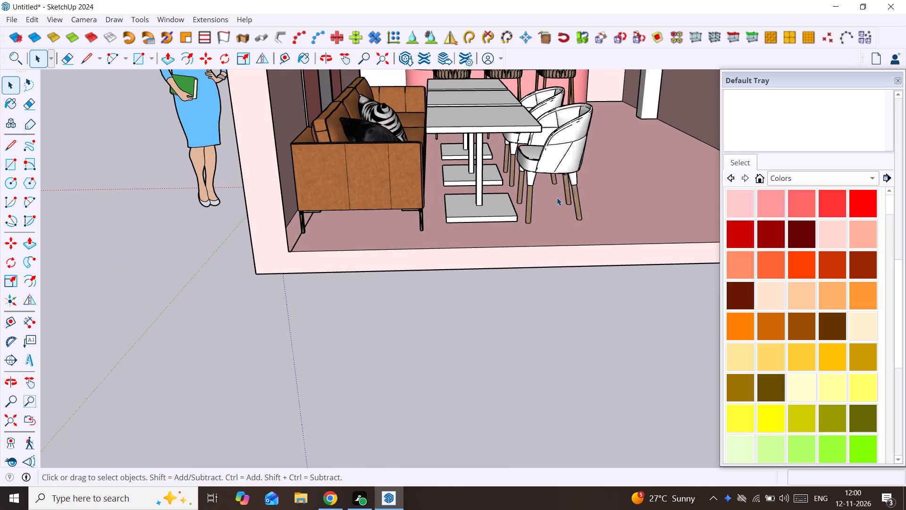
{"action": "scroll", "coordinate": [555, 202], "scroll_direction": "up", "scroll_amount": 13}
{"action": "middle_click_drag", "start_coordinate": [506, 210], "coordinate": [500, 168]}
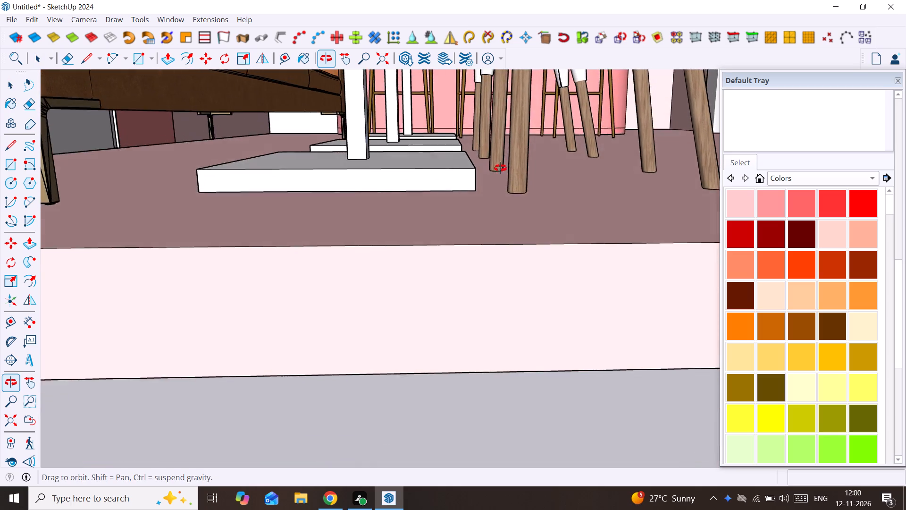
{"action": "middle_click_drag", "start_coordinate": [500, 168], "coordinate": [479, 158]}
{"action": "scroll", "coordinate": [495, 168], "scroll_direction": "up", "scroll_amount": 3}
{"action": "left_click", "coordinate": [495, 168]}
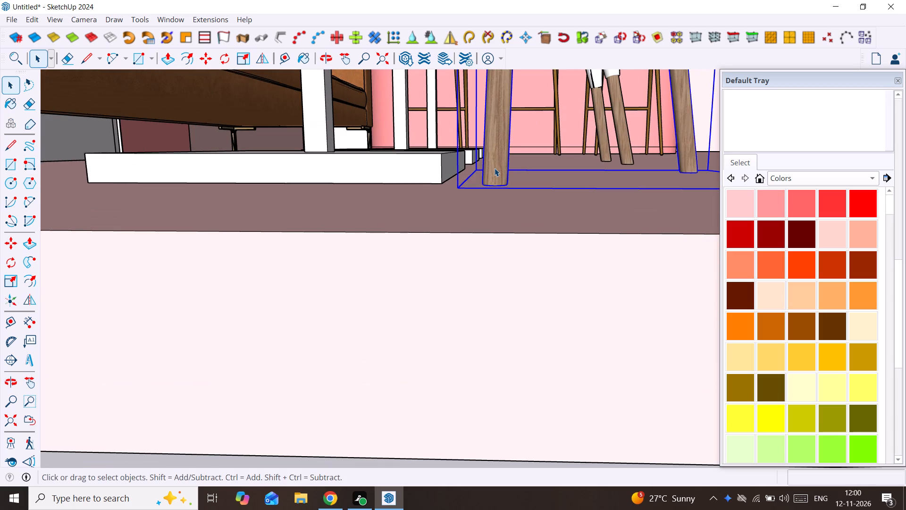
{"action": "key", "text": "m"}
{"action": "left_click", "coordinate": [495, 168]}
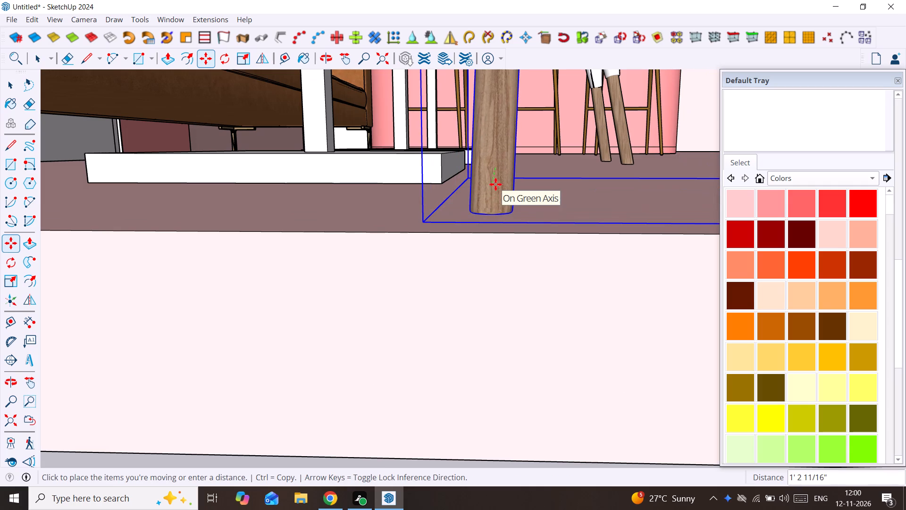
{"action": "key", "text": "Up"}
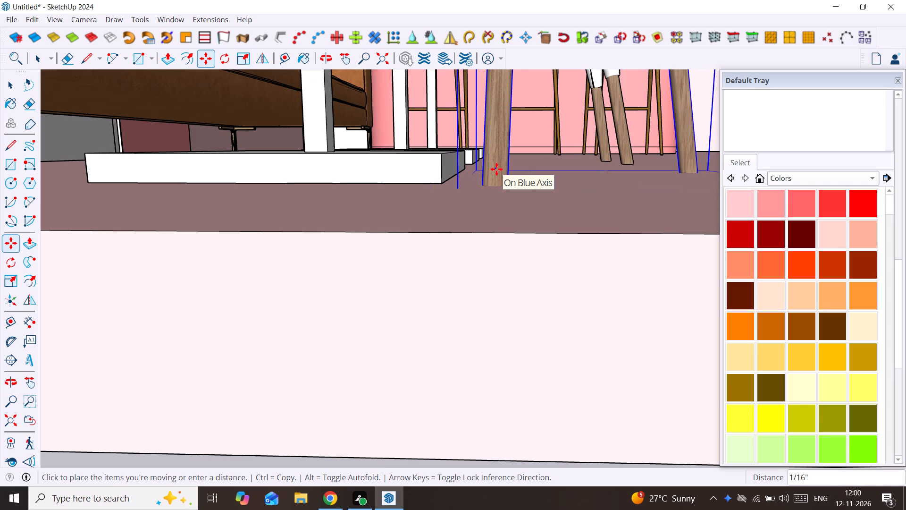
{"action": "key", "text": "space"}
Examine how the two white tub chairs' legs meet the floor and line up with the pedestal table bases.
{"action": "scroll", "coordinate": [528, 176], "scroll_direction": "down", "scroll_amount": 3}
{"action": "middle_click_drag", "start_coordinate": [531, 178], "coordinate": [421, 227]}
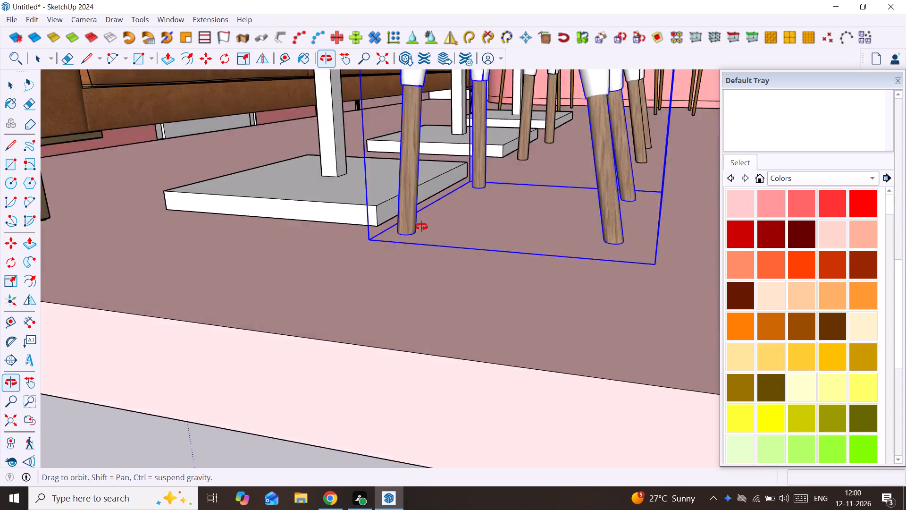
{"action": "middle_click_drag", "start_coordinate": [421, 227], "coordinate": [411, 231]}
{"action": "scroll", "coordinate": [617, 133], "scroll_direction": "up", "scroll_amount": 5}
{"action": "middle_click_drag", "start_coordinate": [635, 142], "coordinate": [634, 144]}
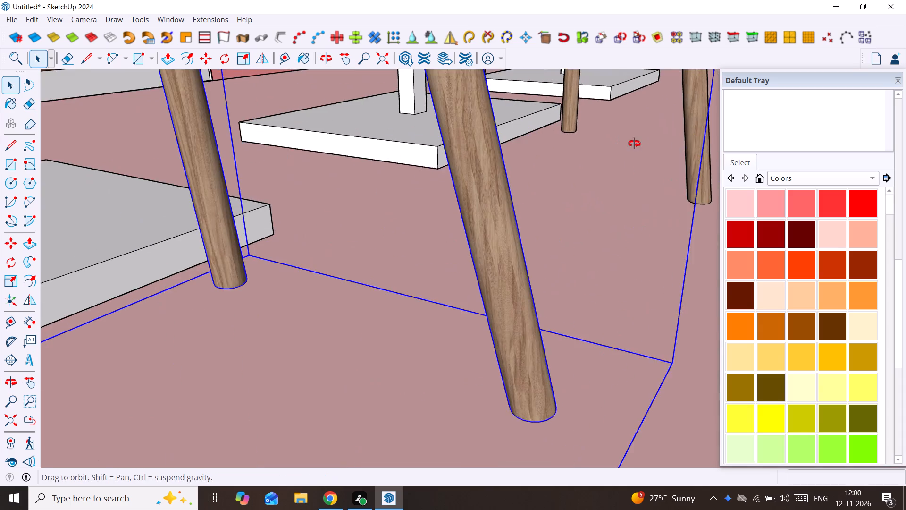
{"action": "middle_click_drag", "start_coordinate": [634, 144], "coordinate": [522, 156]}
{"action": "scroll", "coordinate": [522, 156], "scroll_direction": "down", "scroll_amount": 4}
{"action": "middle_click_drag", "start_coordinate": [536, 158], "coordinate": [585, 164]}
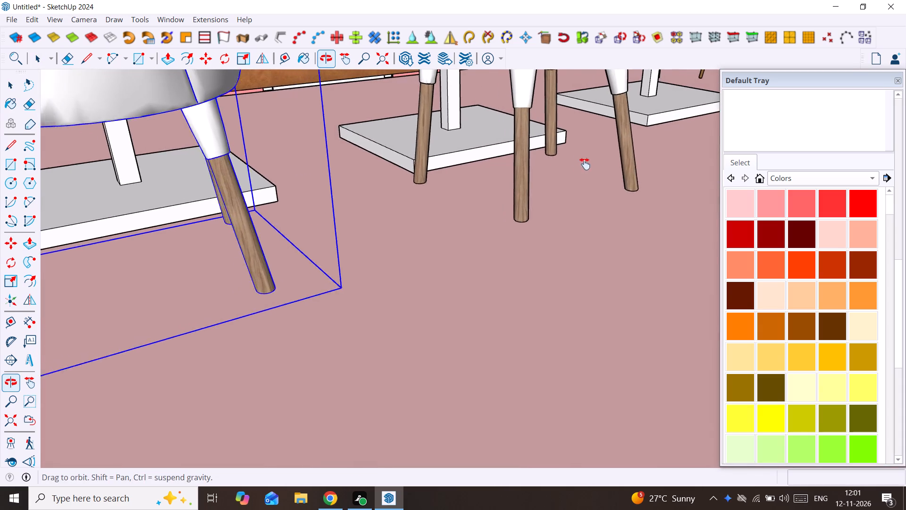
{"action": "middle_click_drag", "start_coordinate": [585, 164], "coordinate": [459, 174]}
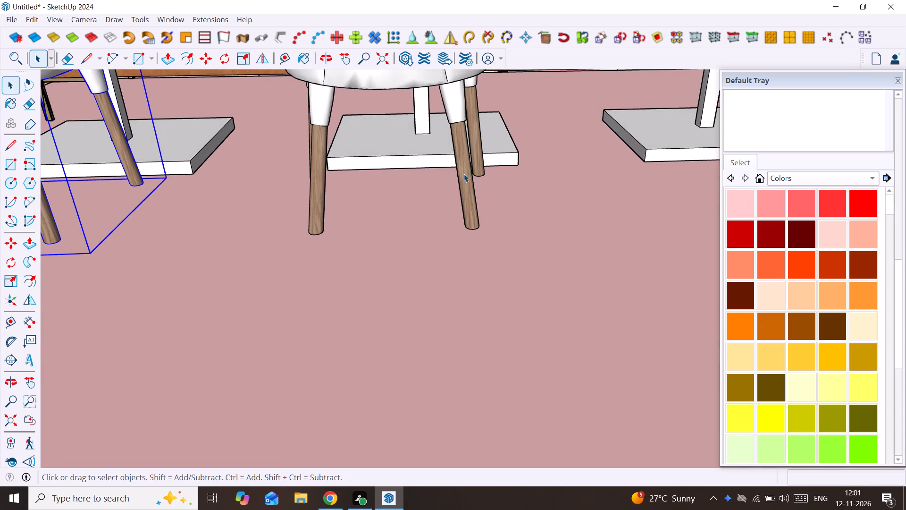
{"action": "scroll", "coordinate": [470, 173], "scroll_direction": "down", "scroll_amount": 1}
{"action": "middle_click_drag", "start_coordinate": [475, 172], "coordinate": [594, 163]}
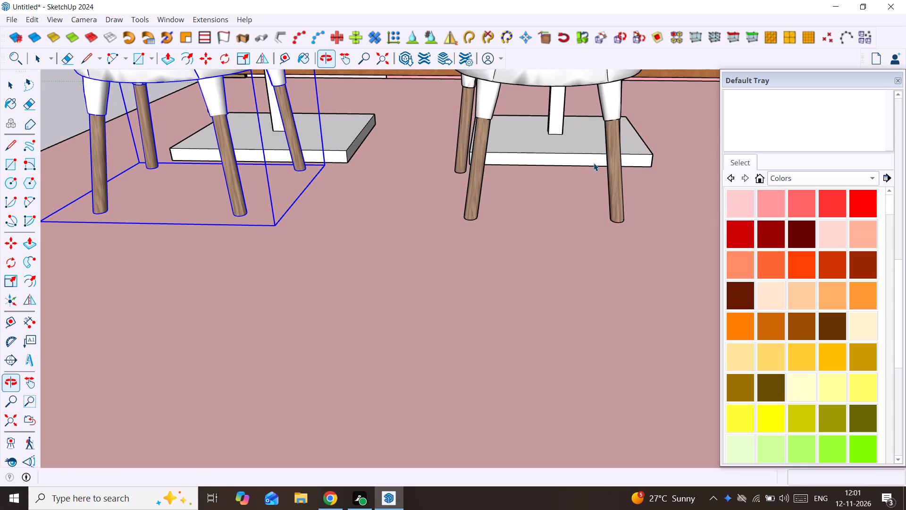
{"action": "scroll", "coordinate": [594, 163], "scroll_direction": "down", "scroll_amount": 1}
{"action": "middle_click_drag", "start_coordinate": [594, 163], "coordinate": [536, 171], "text": "shift"}
{"action": "scroll", "coordinate": [536, 171], "scroll_direction": "down", "scroll_amount": 1}
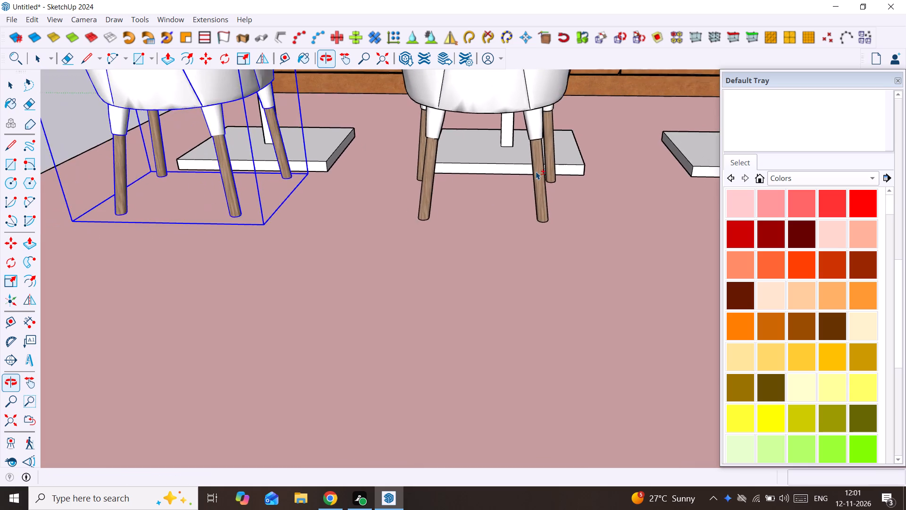
{"action": "scroll", "coordinate": [536, 171], "scroll_direction": "down", "scroll_amount": 1}
Review the whole café interior from its open front, including the tub chairs beside the pedestal tables.
{"action": "middle_click_drag", "start_coordinate": [540, 172], "coordinate": [861, 159]}
{"action": "scroll", "coordinate": [538, 342], "scroll_direction": "down", "scroll_amount": 9}
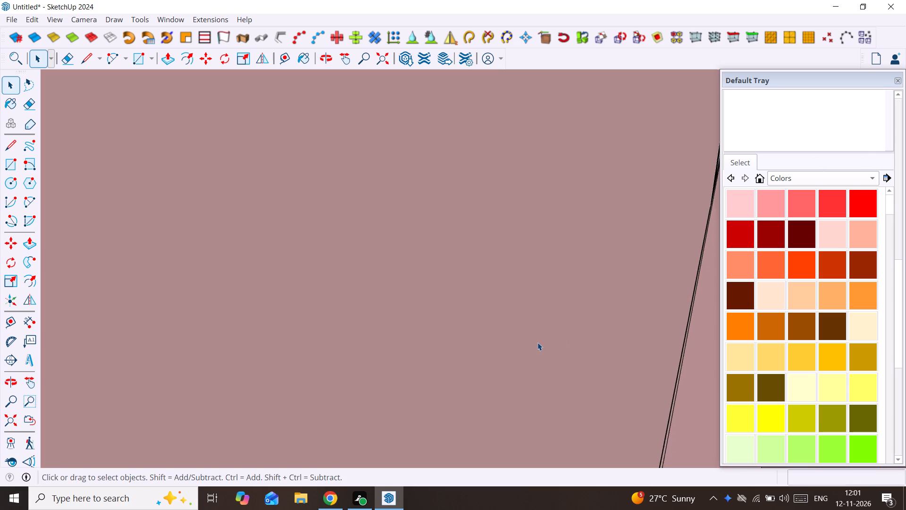
{"action": "scroll", "coordinate": [537, 342], "scroll_direction": "down", "scroll_amount": 13}
{"action": "middle_click_drag", "start_coordinate": [530, 327], "coordinate": [905, 241]}
{"action": "scroll", "coordinate": [759, 261], "scroll_direction": "down", "scroll_amount": 12}
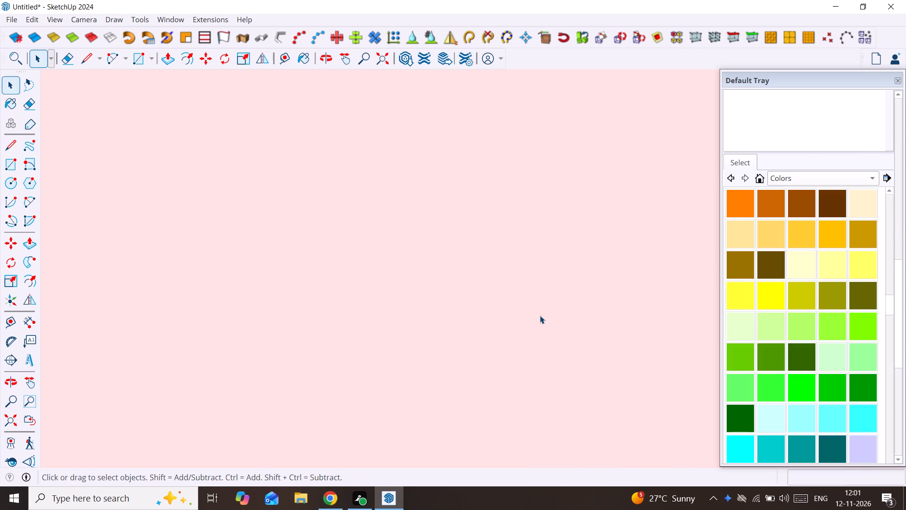
{"action": "scroll", "coordinate": [540, 315], "scroll_direction": "down", "scroll_amount": 20}
{"action": "scroll", "coordinate": [540, 315], "scroll_direction": "down", "scroll_amount": 5}
{"action": "middle_click_drag", "start_coordinate": [573, 308], "coordinate": [227, 350]}
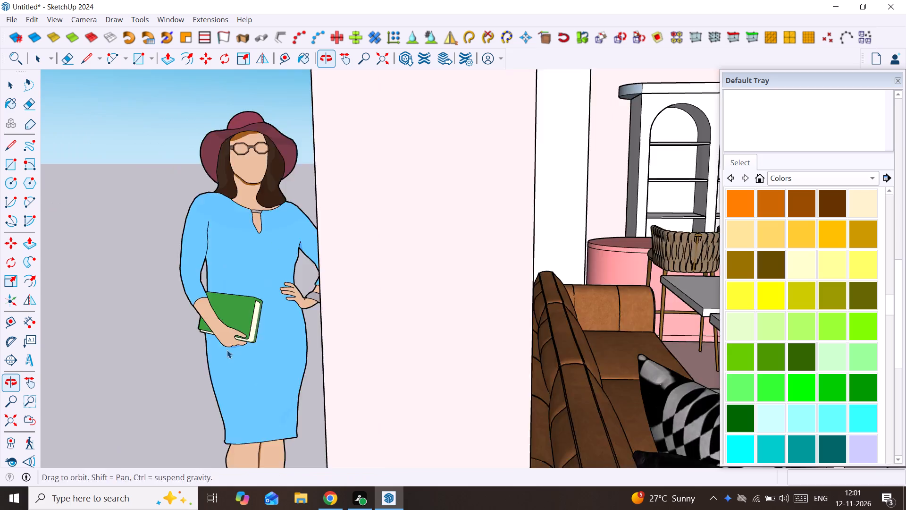
{"action": "scroll", "coordinate": [266, 331], "scroll_direction": "down", "scroll_amount": 20}
{"action": "scroll", "coordinate": [266, 331], "scroll_direction": "down", "scroll_amount": 2}
{"action": "scroll", "coordinate": [527, 335], "scroll_direction": "down", "scroll_amount": 11}
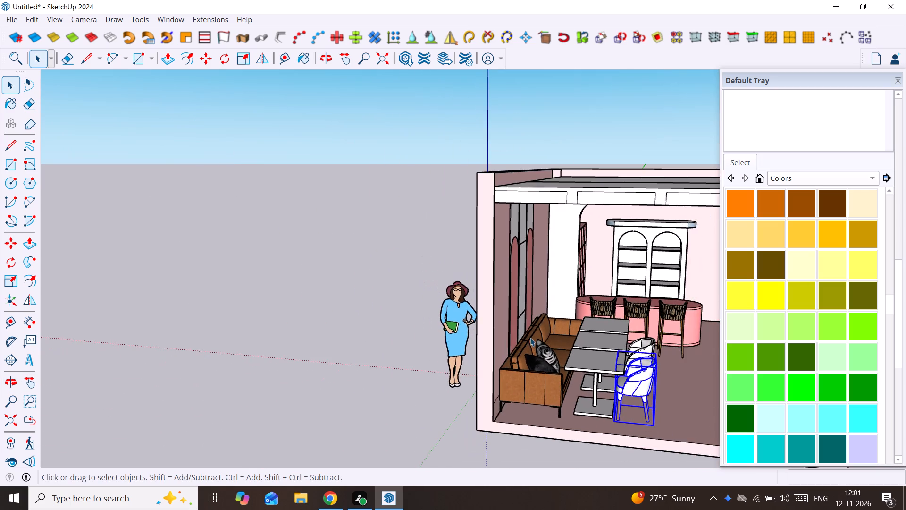
{"action": "scroll", "coordinate": [633, 349], "scroll_direction": "down", "scroll_amount": 5}
{"action": "middle_click_drag", "start_coordinate": [629, 352], "coordinate": [475, 351], "text": "shift"}
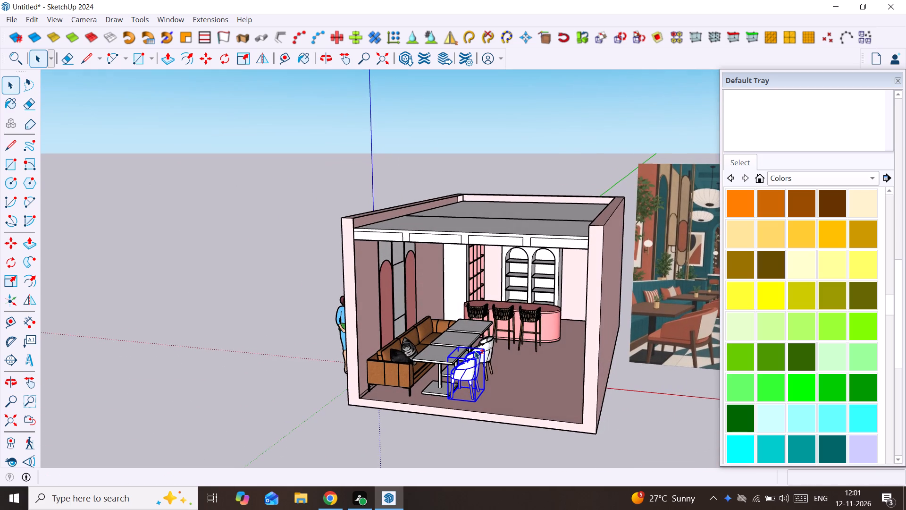
{"action": "scroll", "coordinate": [475, 351], "scroll_direction": "up", "scroll_amount": 4}
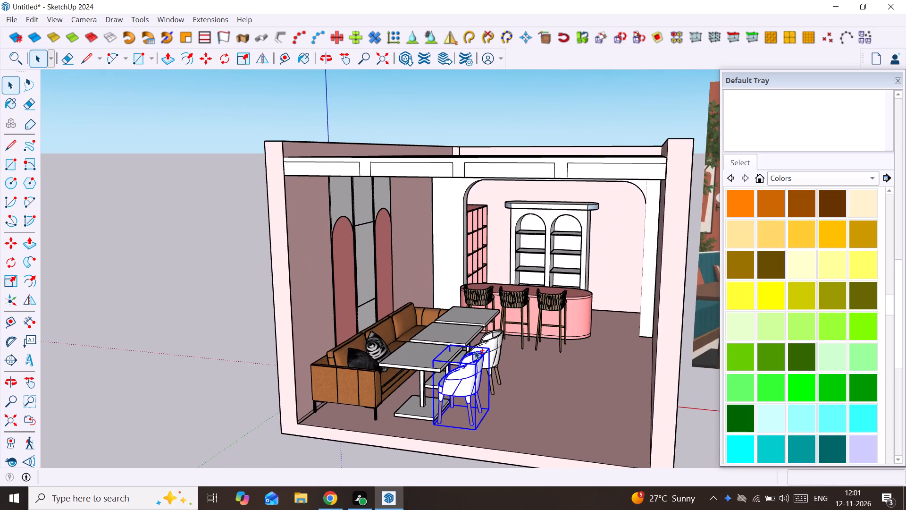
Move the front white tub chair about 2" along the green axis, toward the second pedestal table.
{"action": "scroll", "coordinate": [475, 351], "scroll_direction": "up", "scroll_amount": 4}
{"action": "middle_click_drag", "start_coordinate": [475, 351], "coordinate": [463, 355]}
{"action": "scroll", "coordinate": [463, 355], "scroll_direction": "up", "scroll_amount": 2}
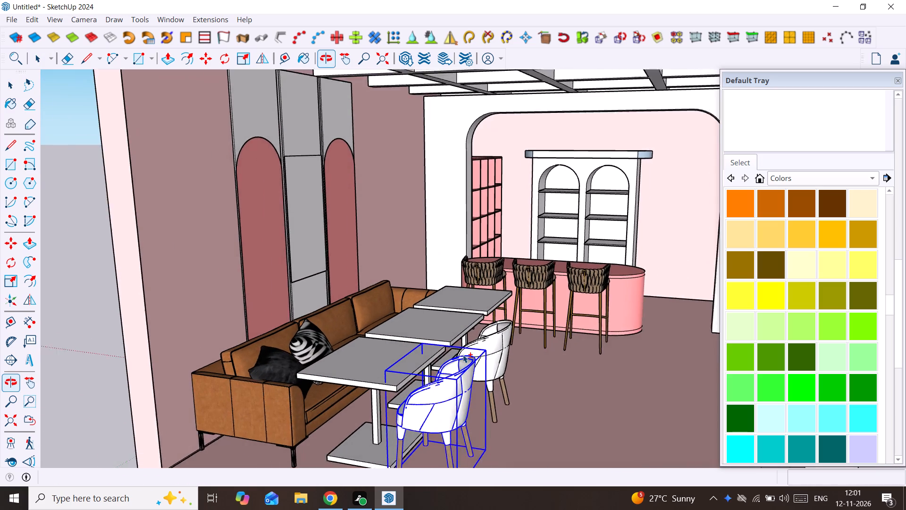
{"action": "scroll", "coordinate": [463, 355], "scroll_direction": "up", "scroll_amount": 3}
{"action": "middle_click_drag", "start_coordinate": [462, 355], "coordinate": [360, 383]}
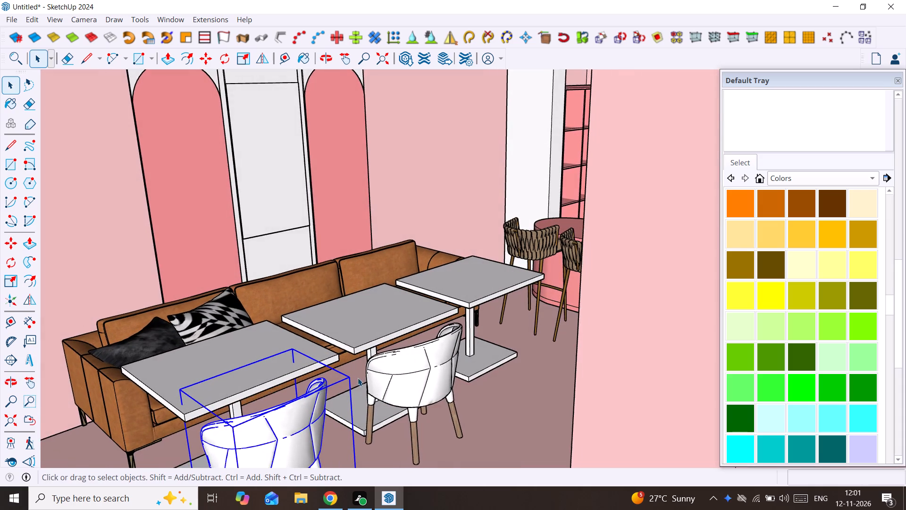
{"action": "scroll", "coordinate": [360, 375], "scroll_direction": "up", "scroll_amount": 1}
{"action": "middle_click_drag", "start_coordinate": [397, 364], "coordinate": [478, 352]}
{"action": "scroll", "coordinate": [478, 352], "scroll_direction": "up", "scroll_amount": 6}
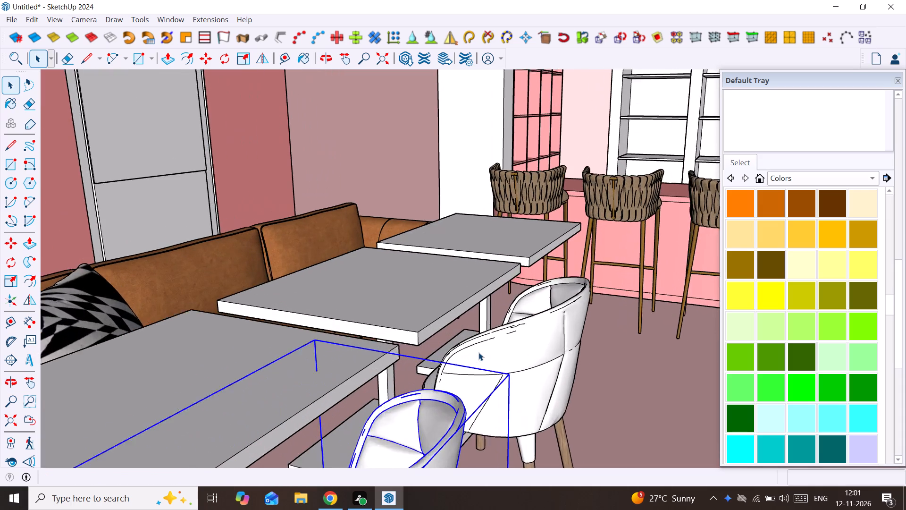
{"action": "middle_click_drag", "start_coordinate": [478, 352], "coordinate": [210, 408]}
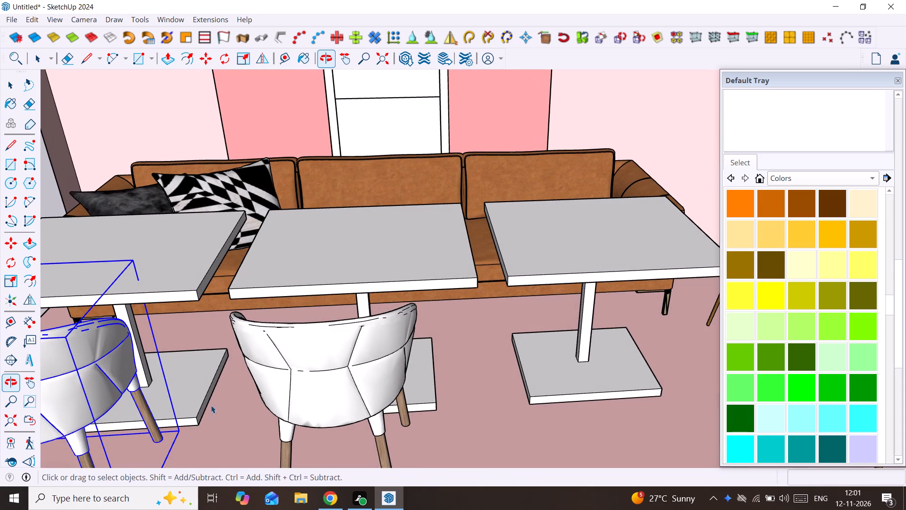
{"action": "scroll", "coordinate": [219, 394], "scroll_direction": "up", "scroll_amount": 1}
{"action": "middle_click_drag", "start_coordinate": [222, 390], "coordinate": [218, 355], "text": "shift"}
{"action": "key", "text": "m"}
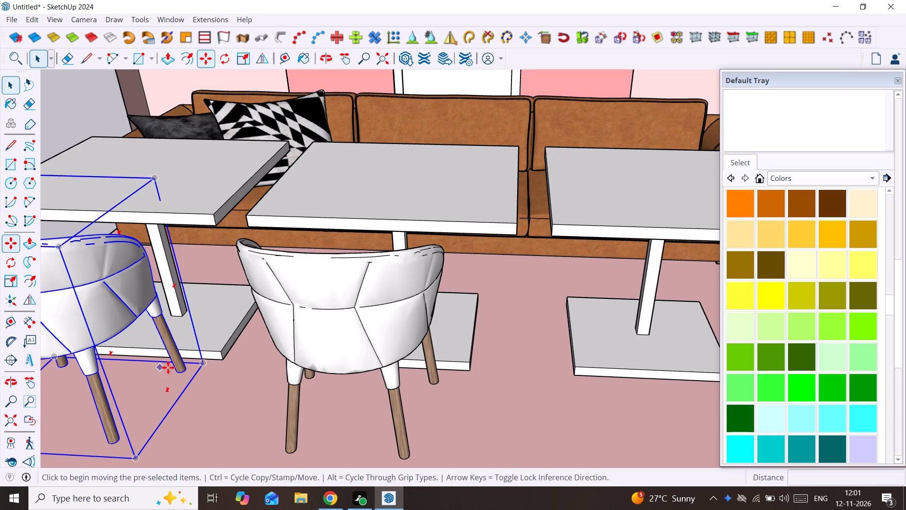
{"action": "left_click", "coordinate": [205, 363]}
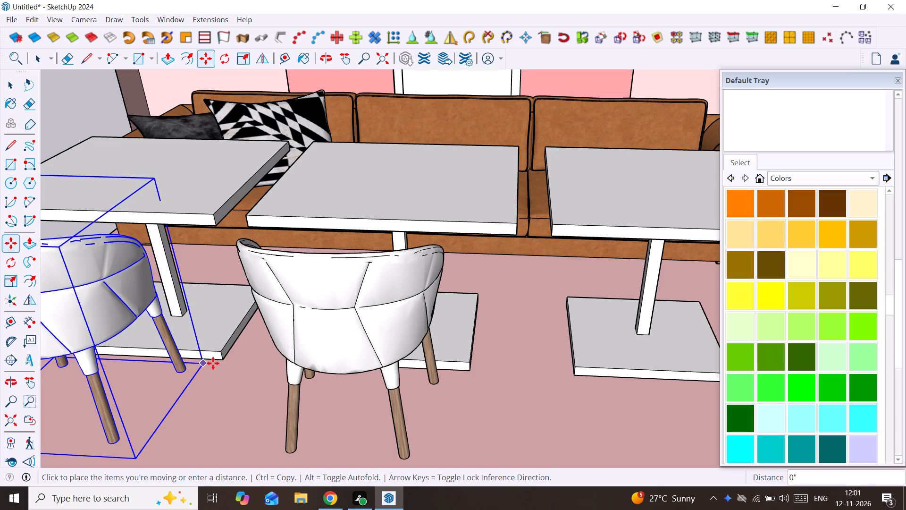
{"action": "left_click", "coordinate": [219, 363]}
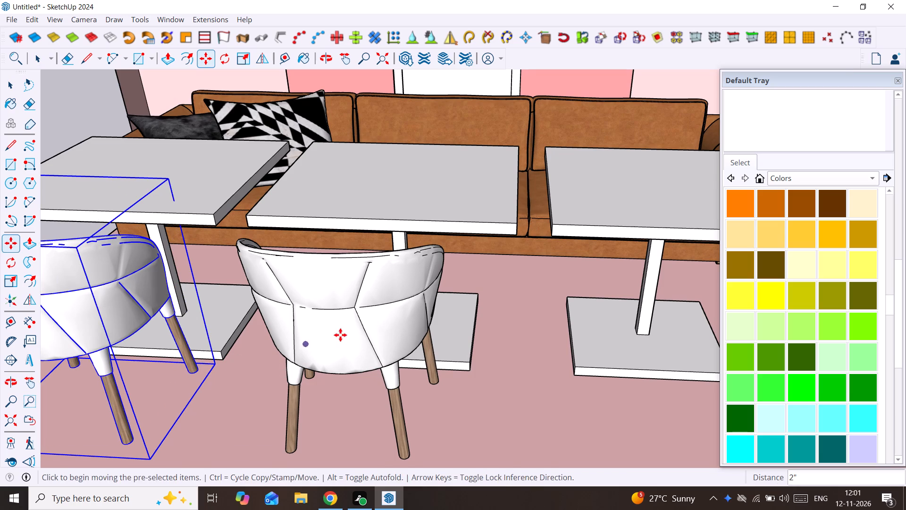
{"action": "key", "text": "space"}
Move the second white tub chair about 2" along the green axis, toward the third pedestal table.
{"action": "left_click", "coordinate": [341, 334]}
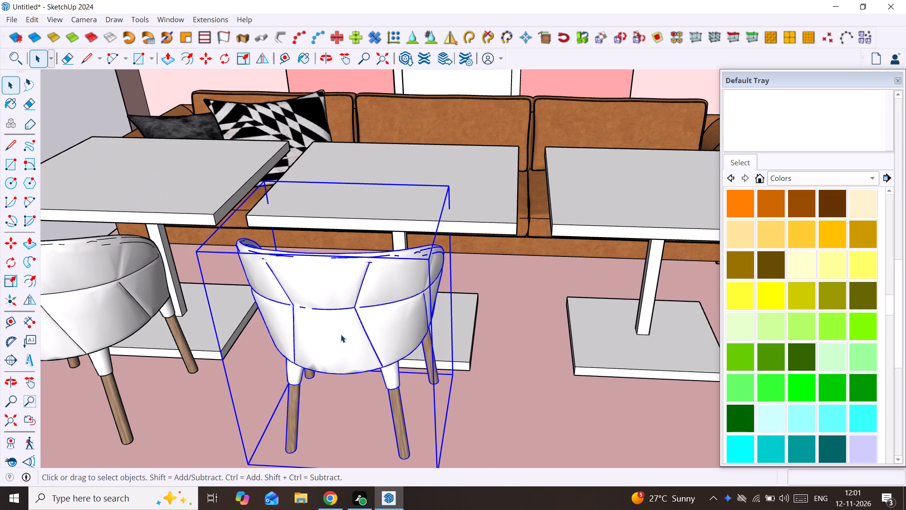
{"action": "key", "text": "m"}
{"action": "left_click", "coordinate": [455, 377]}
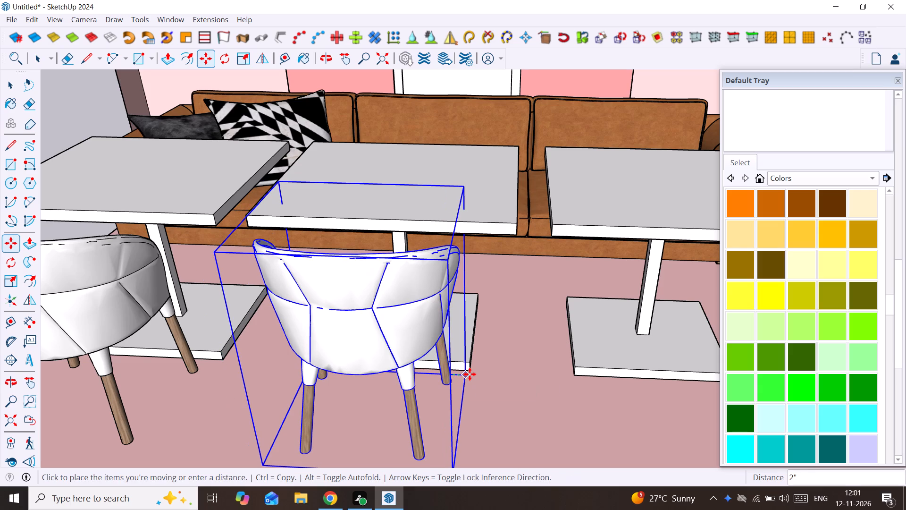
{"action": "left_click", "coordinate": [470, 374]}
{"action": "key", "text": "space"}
Copy the second white tub chair about 3' 5" to the third pedestal table, snapping its bounding-box corner to the table base's corner.
{"action": "key", "text": "m"}
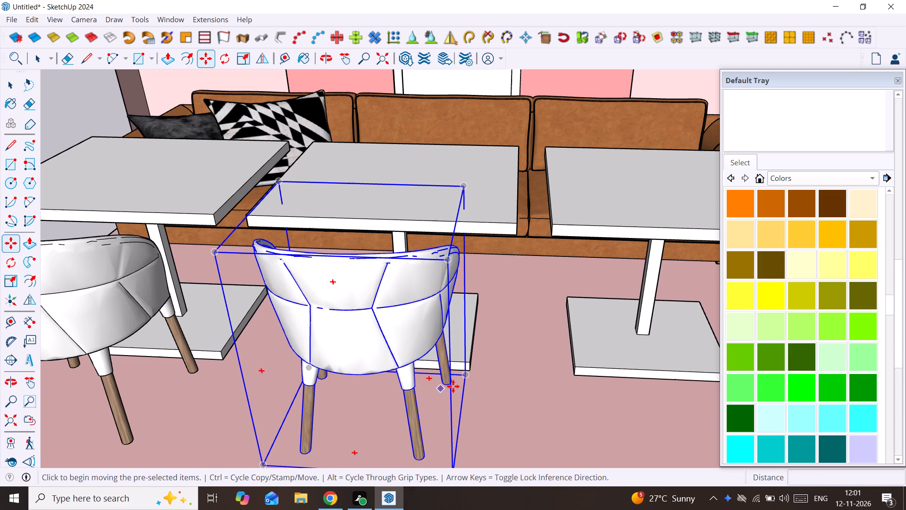
{"action": "left_click", "coordinate": [466, 376]}
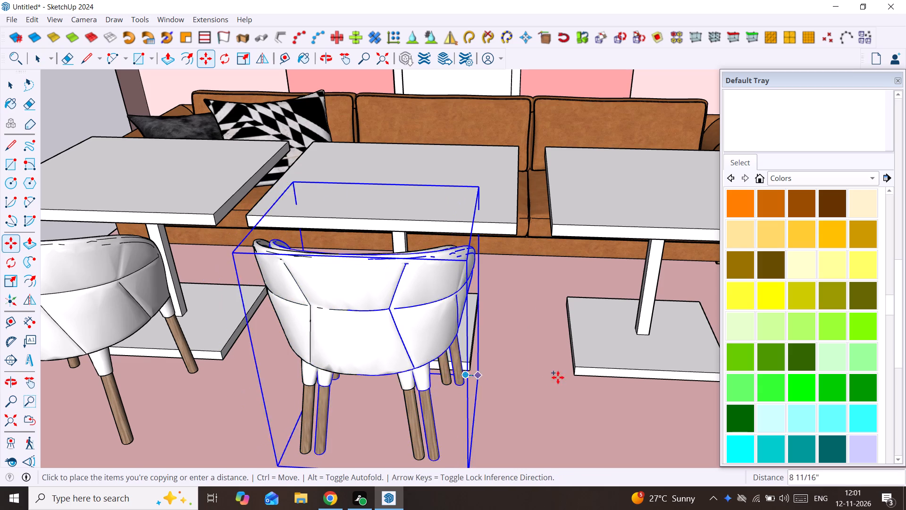
{"action": "scroll", "coordinate": [587, 380], "scroll_direction": "down", "scroll_amount": 2}
{"action": "middle_click_drag", "start_coordinate": [587, 380], "coordinate": [534, 378]}
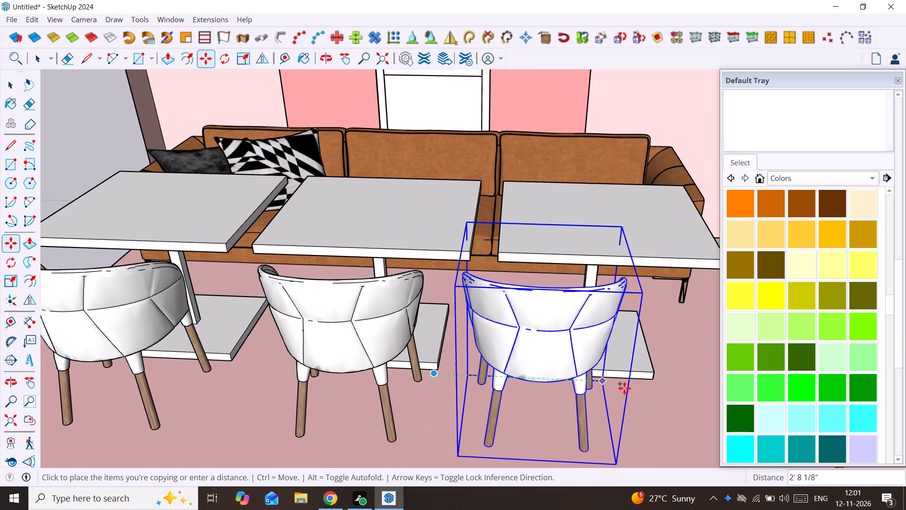
{"action": "scroll", "coordinate": [653, 386], "scroll_direction": "up", "scroll_amount": 1}
{"action": "middle_click_drag", "start_coordinate": [653, 385], "coordinate": [619, 378]}
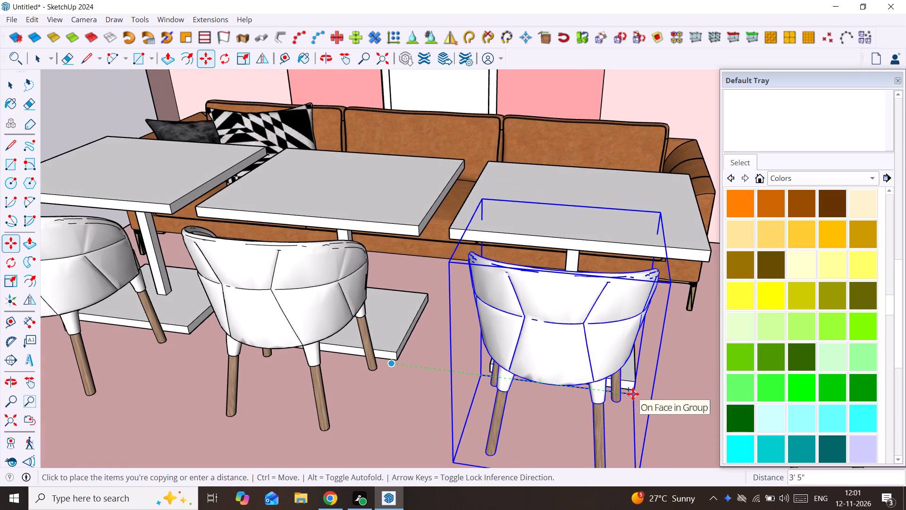
{"action": "scroll", "coordinate": [633, 392], "scroll_direction": "up", "scroll_amount": 3}
{"action": "middle_click_drag", "start_coordinate": [633, 392], "coordinate": [548, 383]}
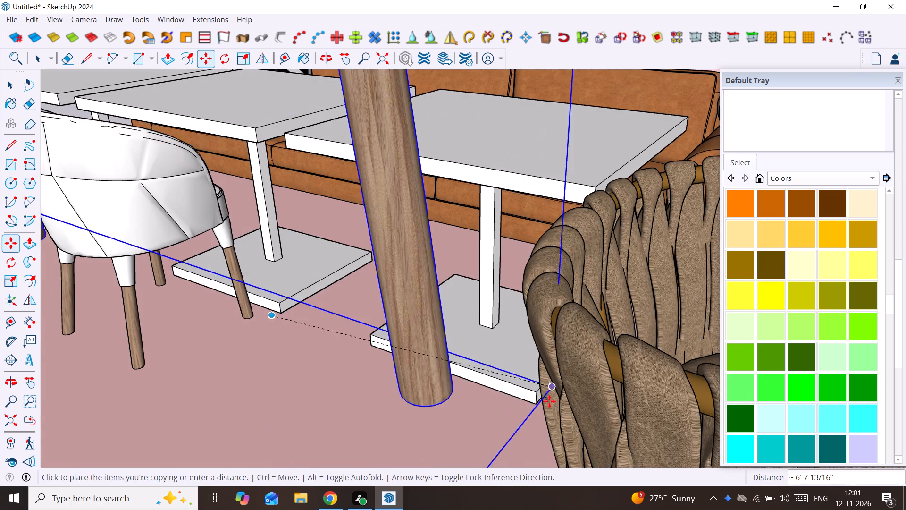
{"action": "scroll", "coordinate": [530, 408], "scroll_direction": "up", "scroll_amount": 4}
{"action": "left_click", "coordinate": [538, 404]}
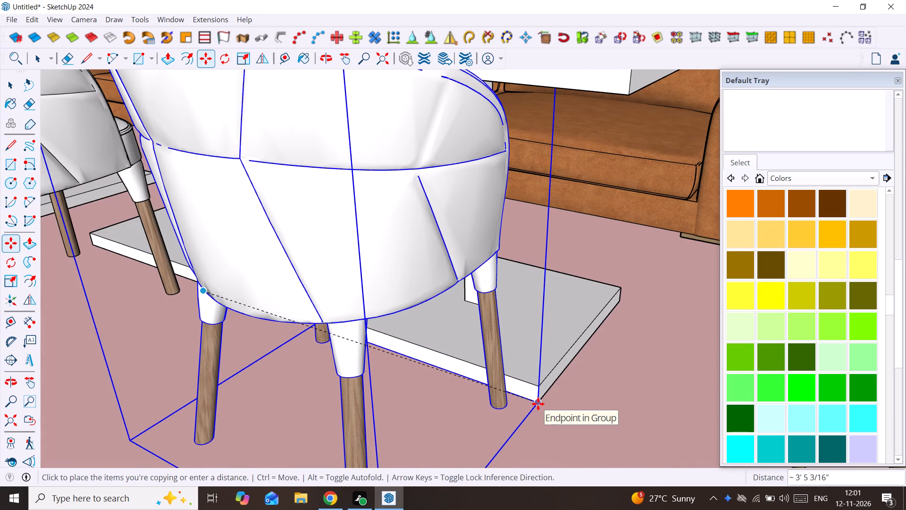
{"action": "key", "text": "space"}
Move the second white tub chair so its bounding-box corner meets the bottom corner of the second pedestal table's base.
{"action": "middle_click_drag", "start_coordinate": [534, 412], "coordinate": [695, 399]}
{"action": "scroll", "coordinate": [545, 394], "scroll_direction": "down", "scroll_amount": 4}
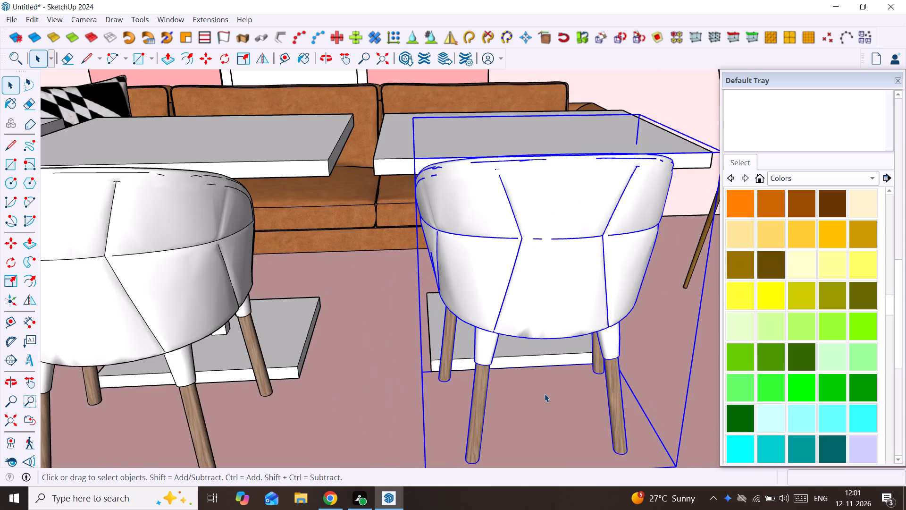
{"action": "middle_click_drag", "start_coordinate": [545, 393], "coordinate": [700, 341]}
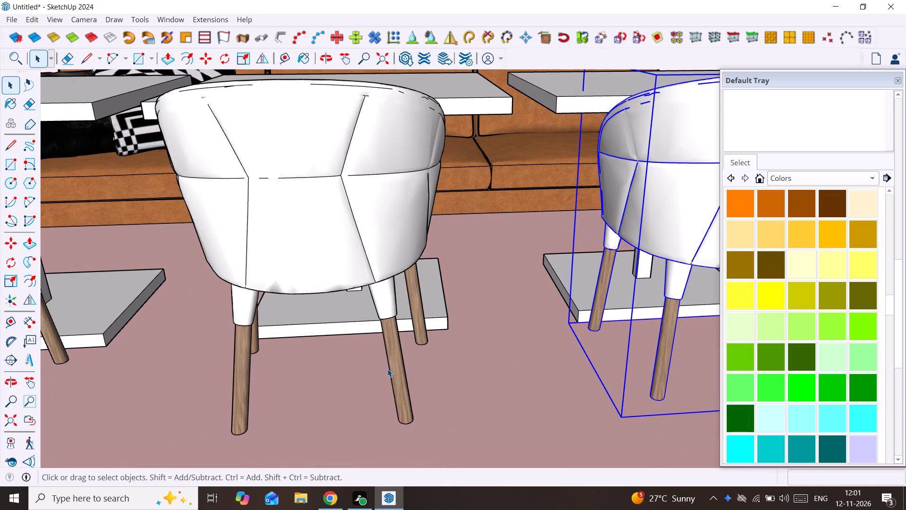
{"action": "middle_click_drag", "start_coordinate": [387, 369], "coordinate": [456, 360]}
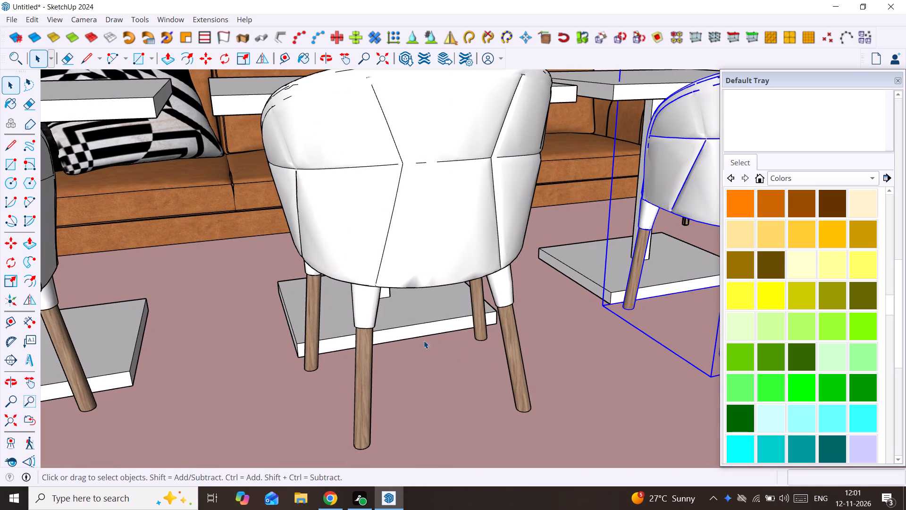
{"action": "left_click", "coordinate": [410, 255]}
{"action": "middle_click_drag", "start_coordinate": [410, 255], "coordinate": [252, 279]}
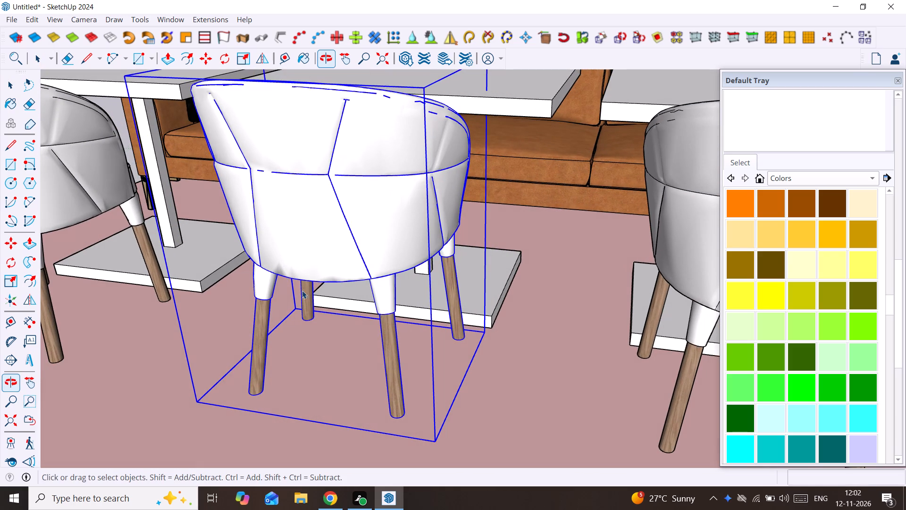
{"action": "key", "text": "m"}
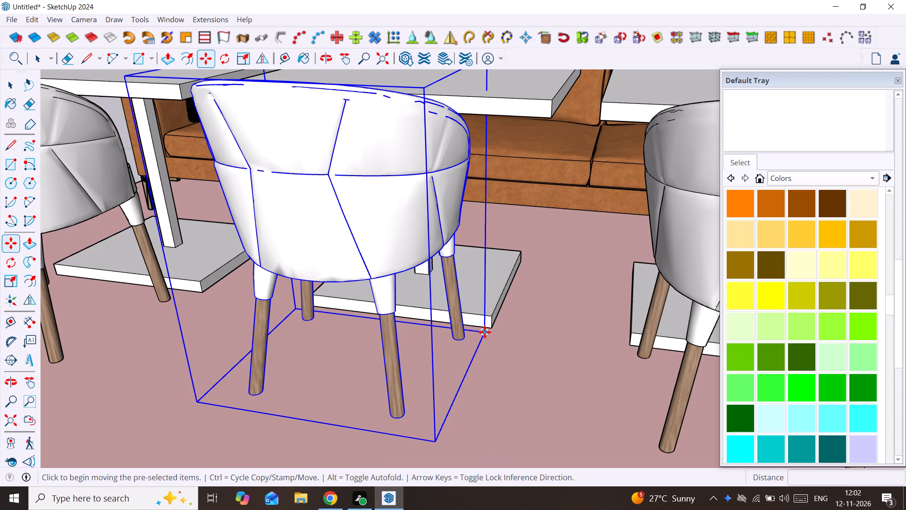
{"action": "left_click", "coordinate": [485, 332]}
{"action": "scroll", "coordinate": [495, 328], "scroll_direction": "up", "scroll_amount": 3}
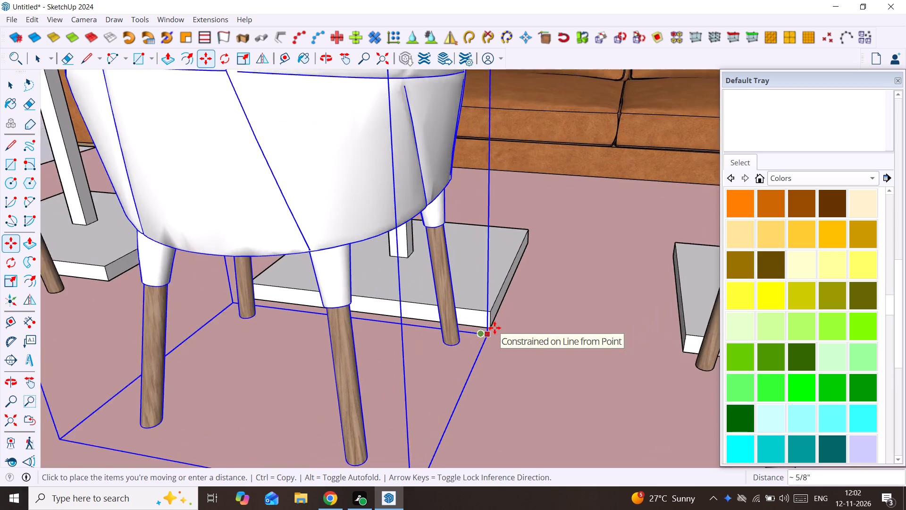
{"action": "scroll", "coordinate": [495, 328], "scroll_direction": "up", "scroll_amount": 5}
{"action": "middle_click_drag", "start_coordinate": [484, 332], "coordinate": [440, 332]}
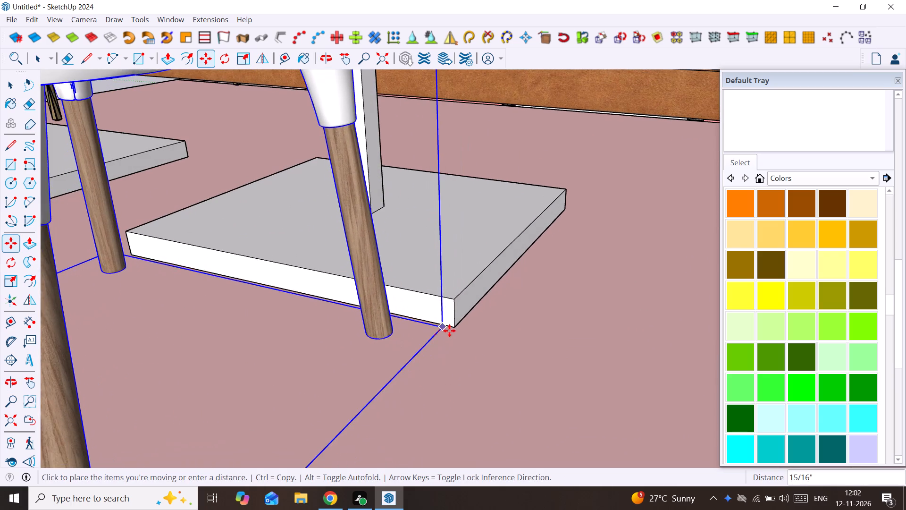
{"action": "left_click", "coordinate": [455, 331]}
{"action": "key", "text": "space"}
Move the front white tub chair so its bounding-box corner meets the bottom corner of the first pedestal table's base.
{"action": "scroll", "coordinate": [467, 335], "scroll_direction": "down", "scroll_amount": 1}
{"action": "middle_click_drag", "start_coordinate": [468, 335], "coordinate": [503, 331]}
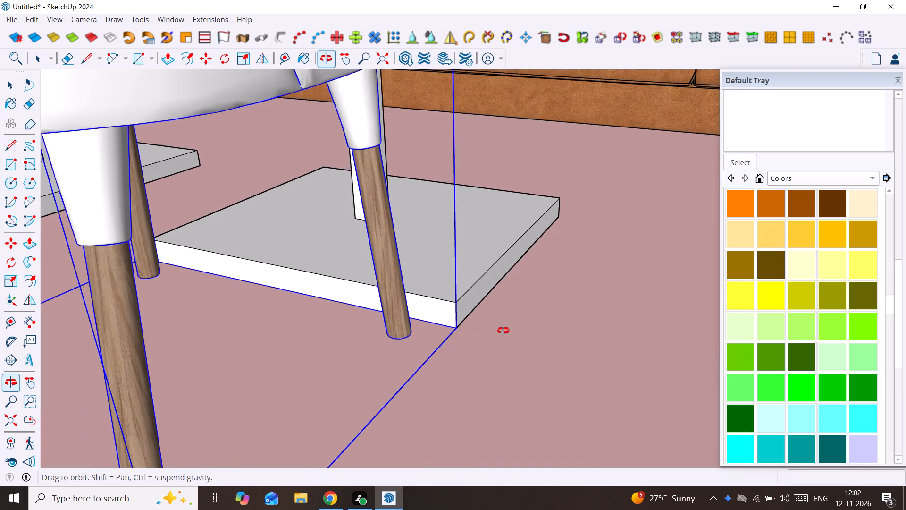
{"action": "middle_click_drag", "start_coordinate": [503, 331], "coordinate": [673, 309]}
{"action": "scroll", "coordinate": [499, 351], "scroll_direction": "down", "scroll_amount": 7}
{"action": "middle_click_drag", "start_coordinate": [491, 350], "coordinate": [506, 340], "text": "shift"}
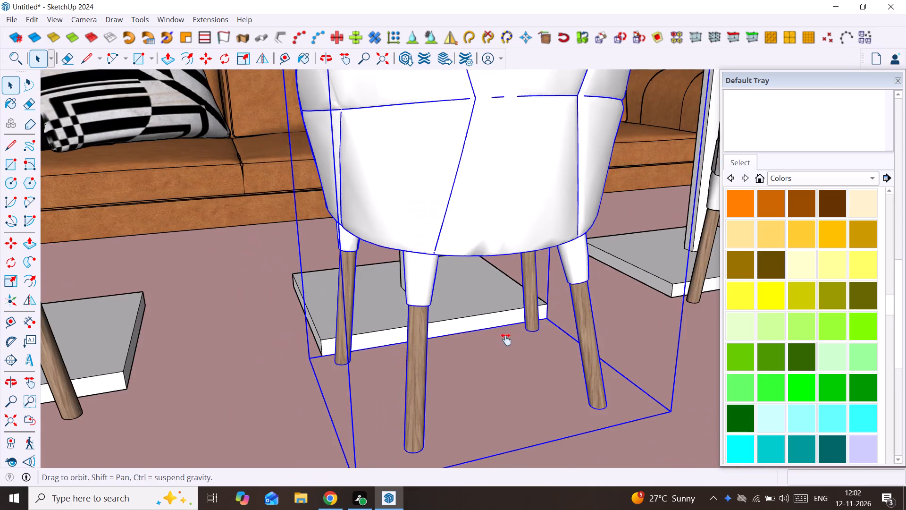
{"action": "middle_click_drag", "start_coordinate": [506, 340], "coordinate": [595, 302], "text": "shift"}
{"action": "left_click", "coordinate": [183, 282]}
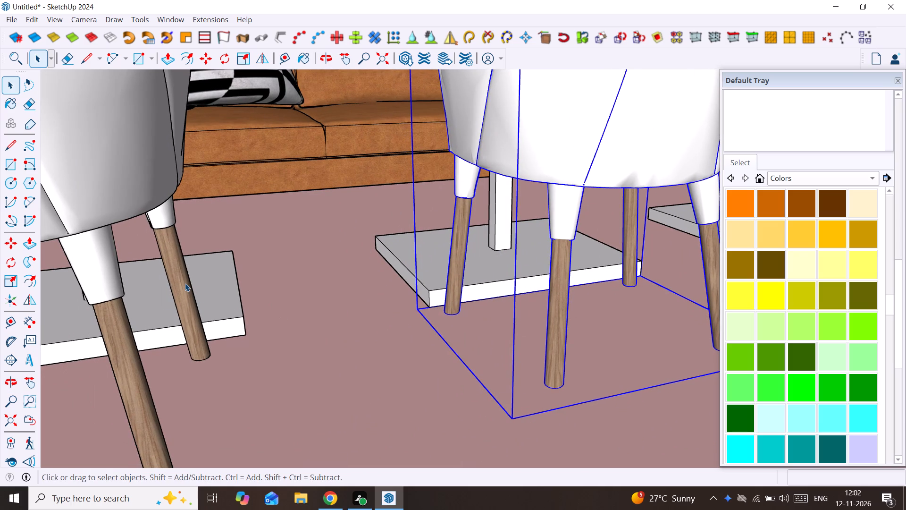
{"action": "key", "text": "m"}
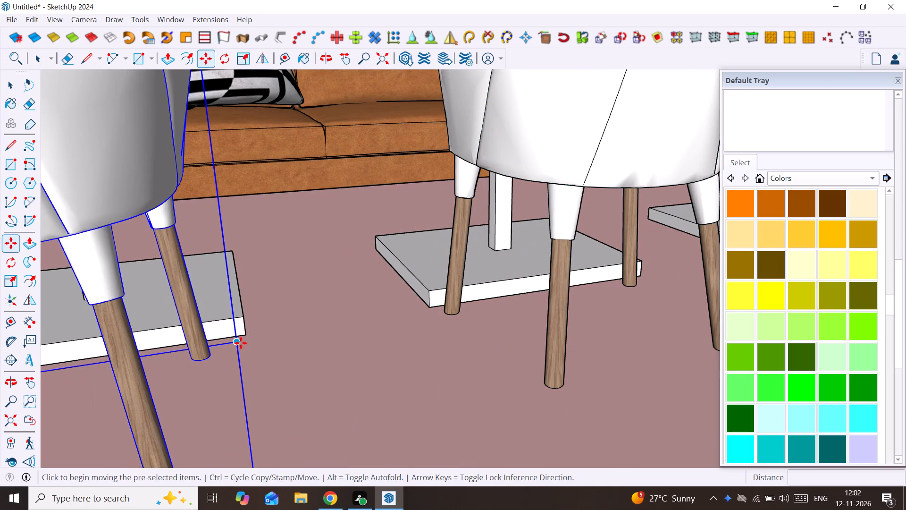
{"action": "left_click", "coordinate": [241, 343]}
{"action": "scroll", "coordinate": [246, 335], "scroll_direction": "up", "scroll_amount": 1}
{"action": "middle_click_drag", "start_coordinate": [245, 335], "coordinate": [159, 357]}
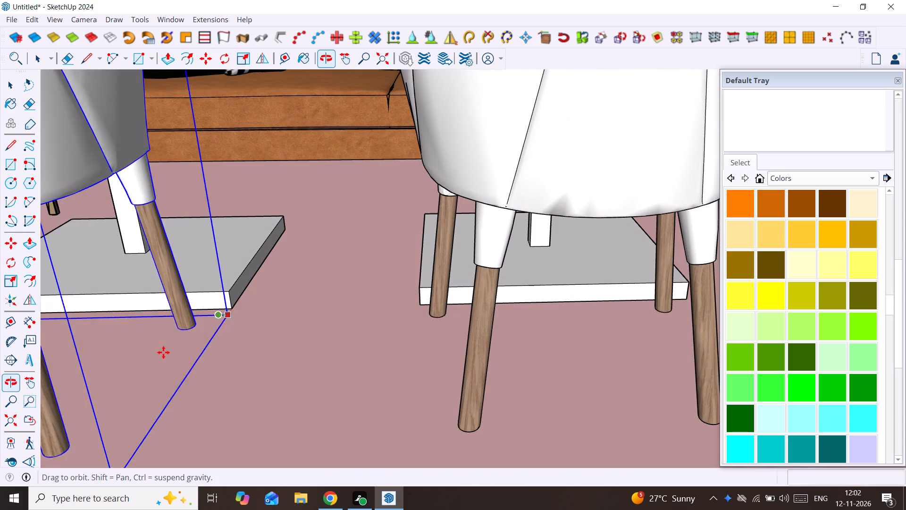
{"action": "left_click", "coordinate": [233, 308]}
{"action": "key", "text": "space"}
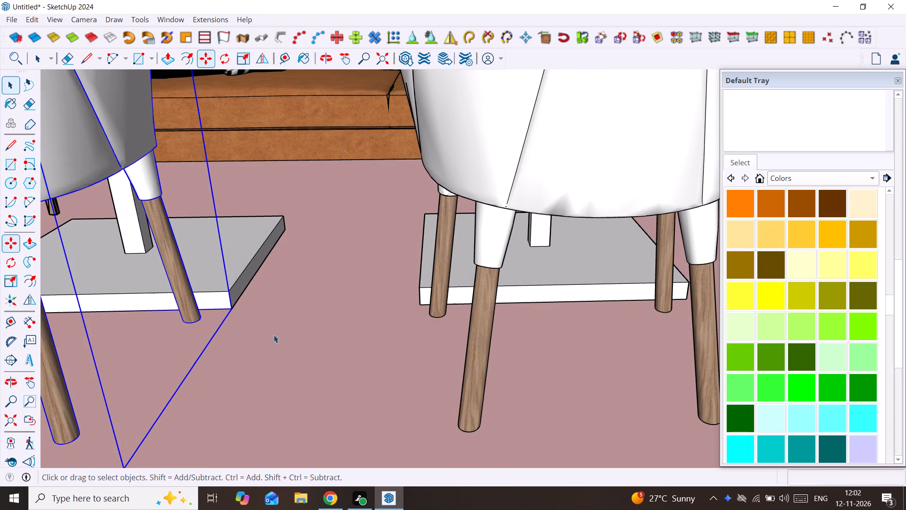
Review the row of three tub chairs in the café interior and compare the layout with the reference image.
{"action": "middle_click_drag", "start_coordinate": [352, 344], "coordinate": [581, 326]}
{"action": "scroll", "coordinate": [581, 326], "scroll_direction": "down", "scroll_amount": 15}
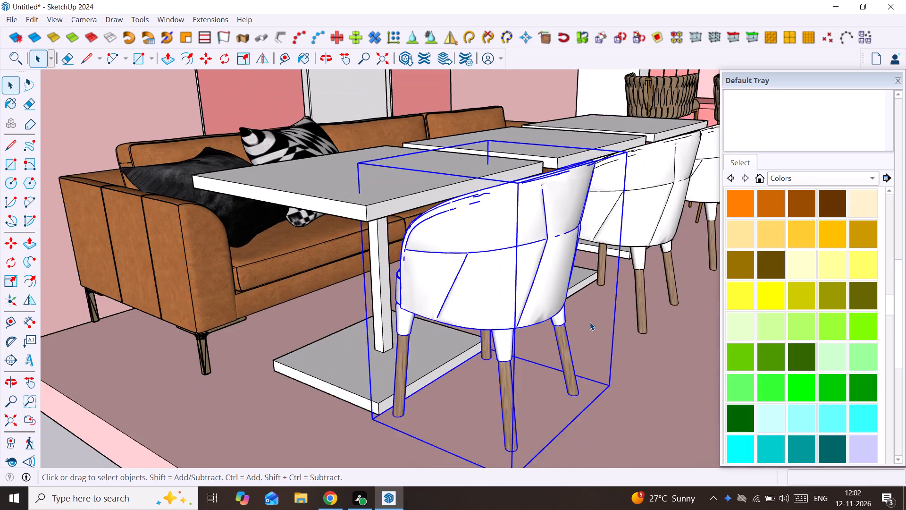
{"action": "scroll", "coordinate": [590, 322], "scroll_direction": "down", "scroll_amount": 18}
{"action": "middle_click_drag", "start_coordinate": [480, 315], "coordinate": [563, 310]}
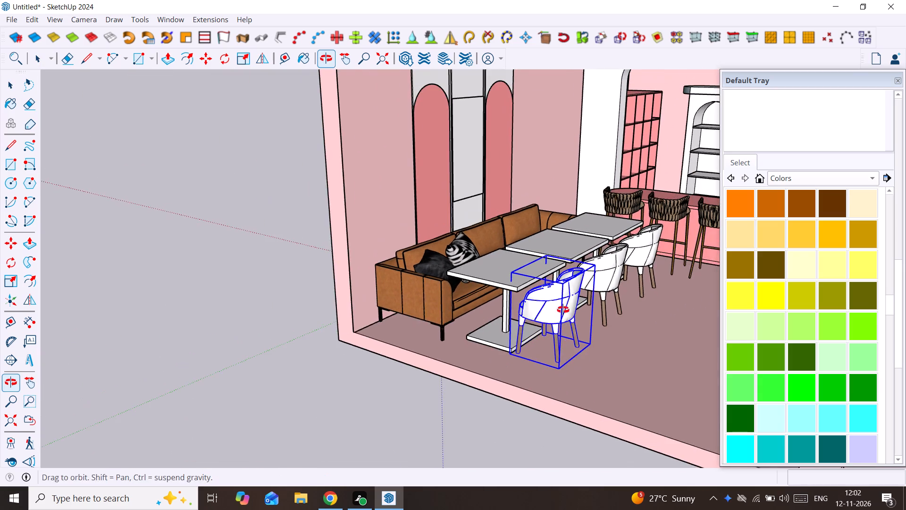
{"action": "middle_click_drag", "start_coordinate": [563, 310], "coordinate": [591, 311]}
{"action": "key", "text": "space"}
{"action": "left_click", "coordinate": [250, 248]}
{"action": "scroll", "coordinate": [422, 284], "scroll_direction": "down", "scroll_amount": 5}
{"action": "scroll", "coordinate": [550, 287], "scroll_direction": "down", "scroll_amount": 3}
{"action": "middle_click_drag", "start_coordinate": [540, 287], "coordinate": [491, 287], "text": "shift"}
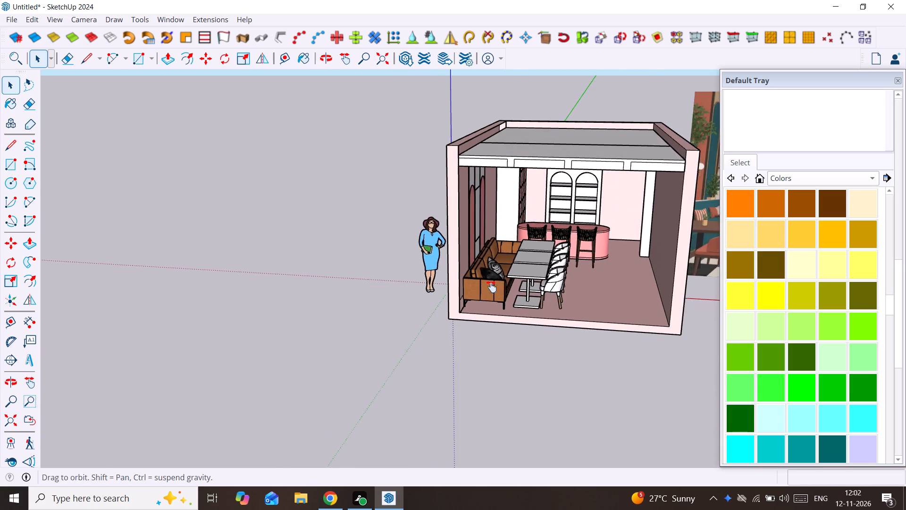
{"action": "middle_click_drag", "start_coordinate": [491, 287], "coordinate": [416, 306], "text": "shift"}
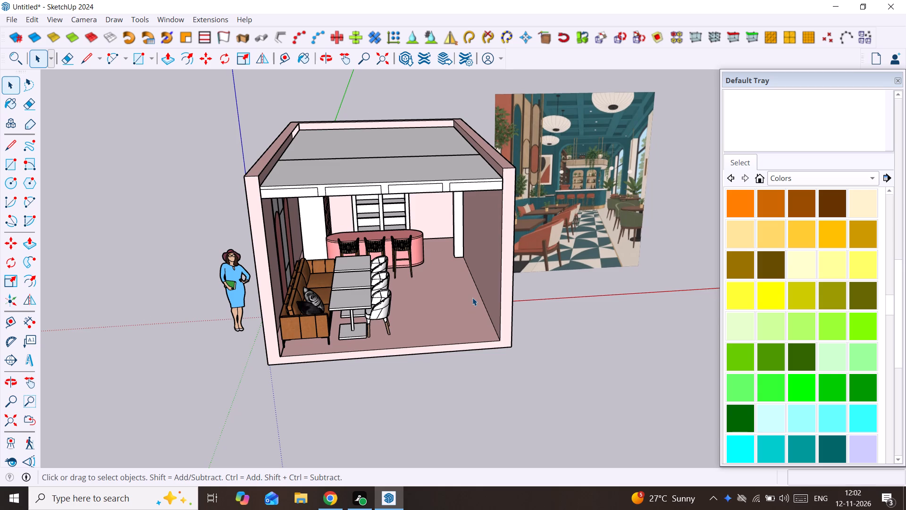
{"action": "scroll", "coordinate": [661, 221], "scroll_direction": "up", "scroll_amount": 12}
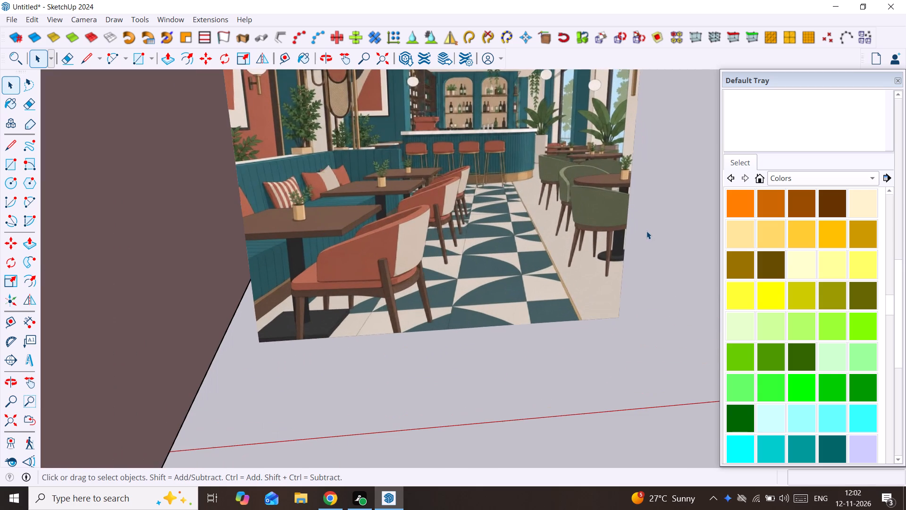
{"action": "scroll", "coordinate": [625, 255], "scroll_direction": "down", "scroll_amount": 4}
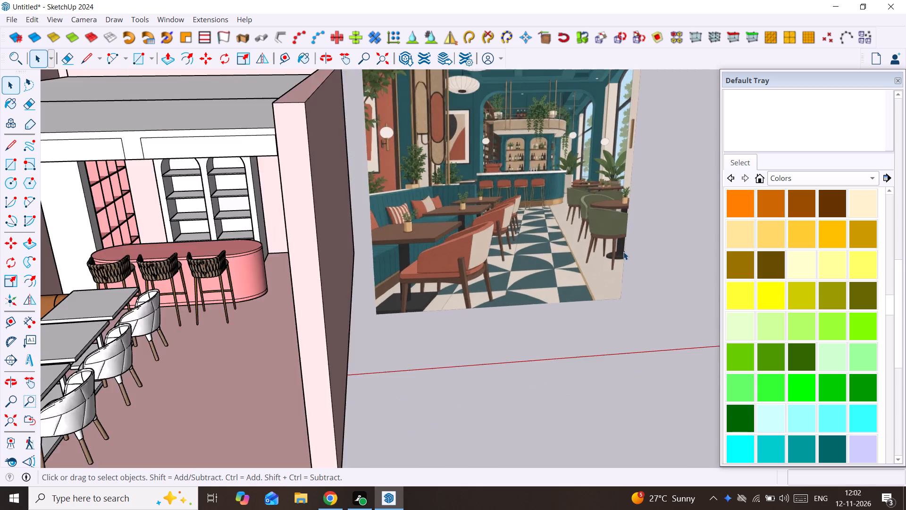
{"action": "scroll", "coordinate": [623, 252], "scroll_direction": "down", "scroll_amount": 8}
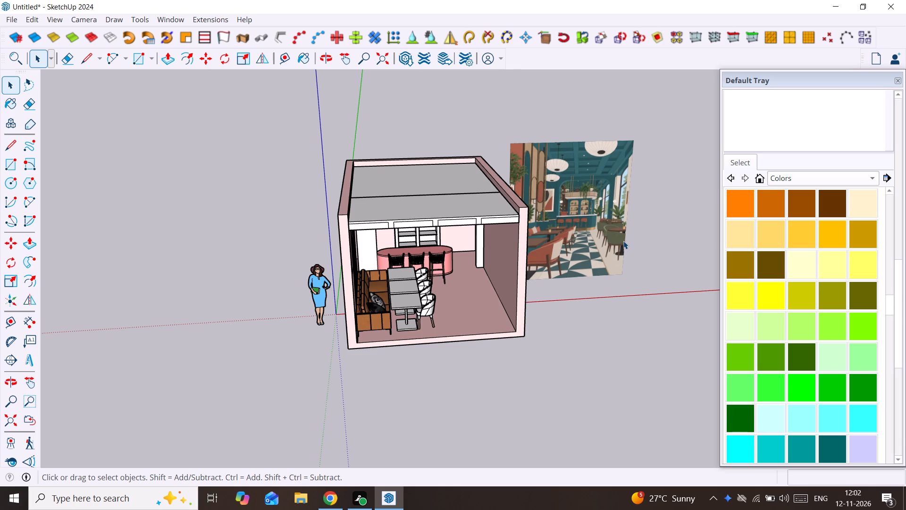
Examine the tub chairs, pedestal tables and counter stools inside the room, then the whole interior beside the reference image.
{"action": "scroll", "coordinate": [438, 330], "scroll_direction": "up", "scroll_amount": 1}
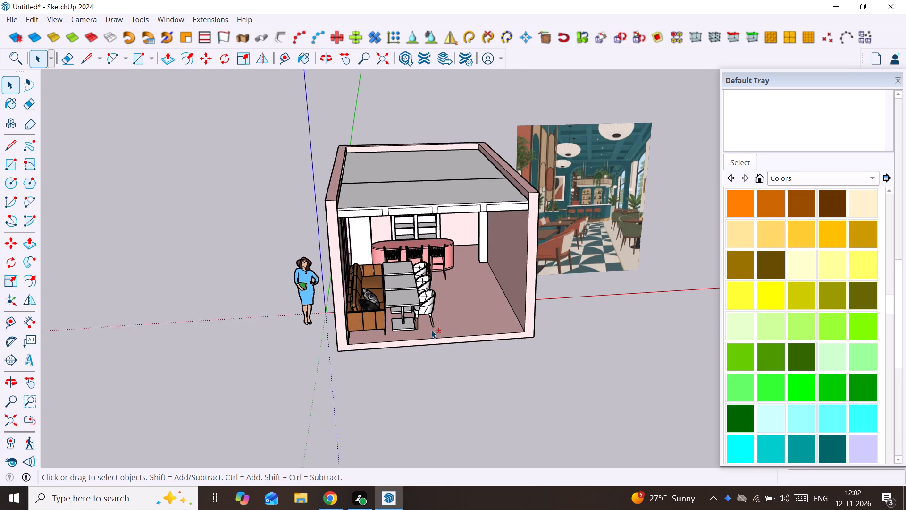
{"action": "middle_click_drag", "start_coordinate": [430, 330], "coordinate": [302, 356], "text": "shift"}
{"action": "scroll", "coordinate": [349, 302], "scroll_direction": "up", "scroll_amount": 3}
{"action": "scroll", "coordinate": [395, 291], "scroll_direction": "up", "scroll_amount": 14}
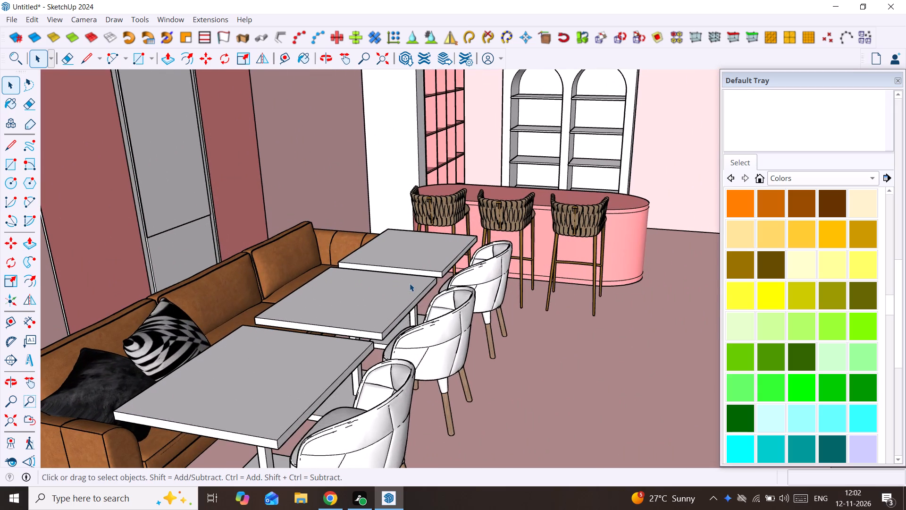
{"action": "scroll", "coordinate": [410, 283], "scroll_direction": "down", "scroll_amount": 15}
{"action": "scroll", "coordinate": [410, 283], "scroll_direction": "down", "scroll_amount": 6}
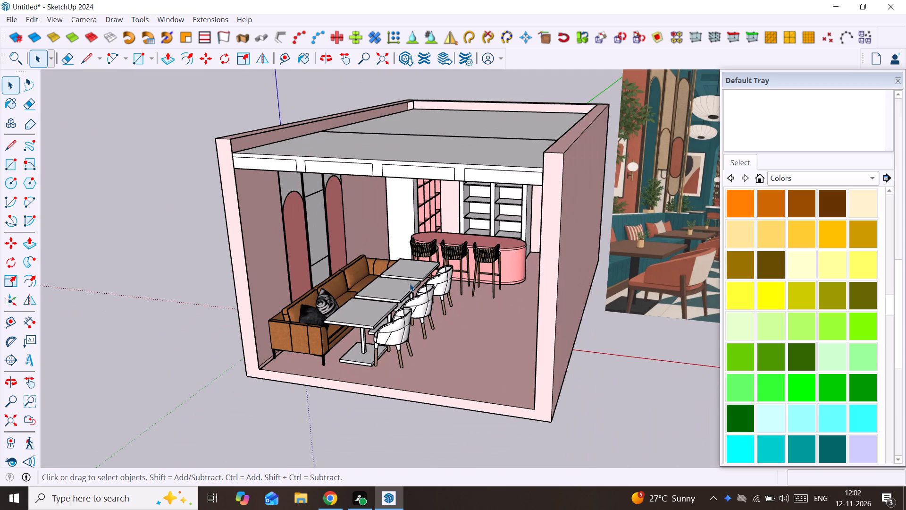
{"action": "scroll", "coordinate": [410, 283], "scroll_direction": "down", "scroll_amount": 4}
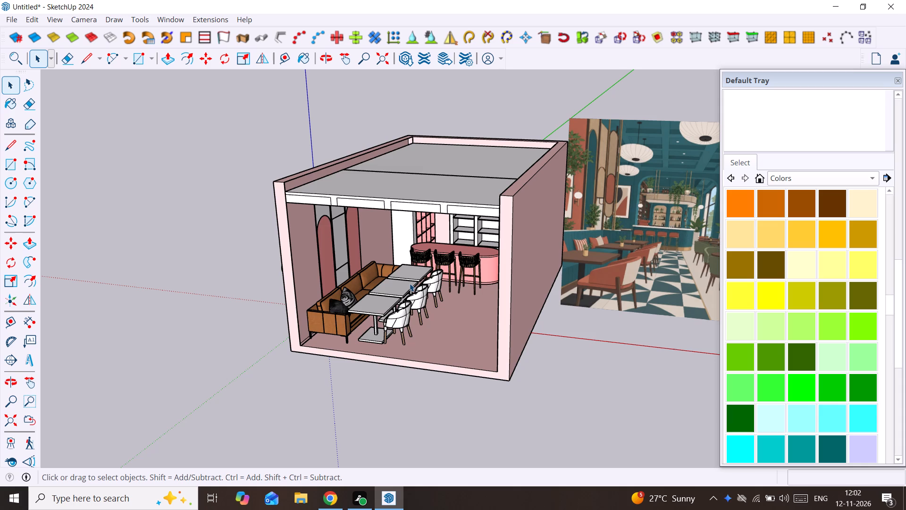
{"action": "scroll", "coordinate": [410, 283], "scroll_direction": "up", "scroll_amount": 3}
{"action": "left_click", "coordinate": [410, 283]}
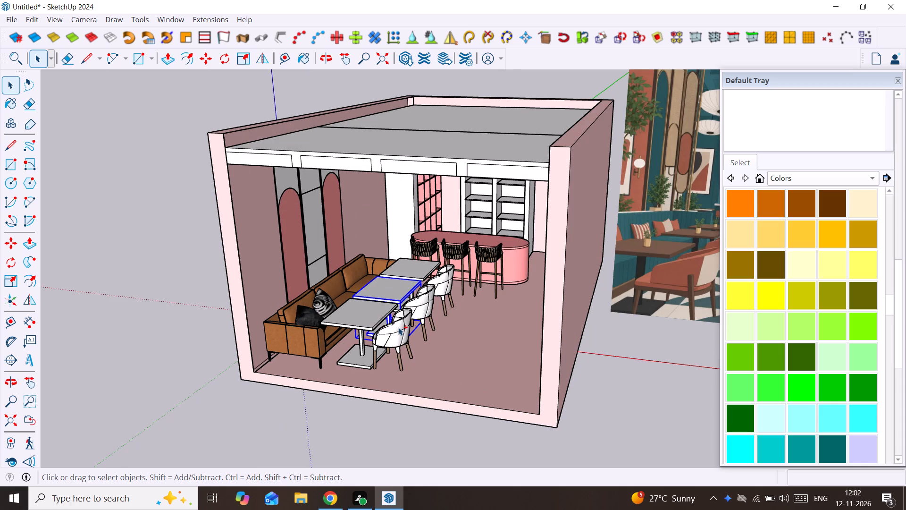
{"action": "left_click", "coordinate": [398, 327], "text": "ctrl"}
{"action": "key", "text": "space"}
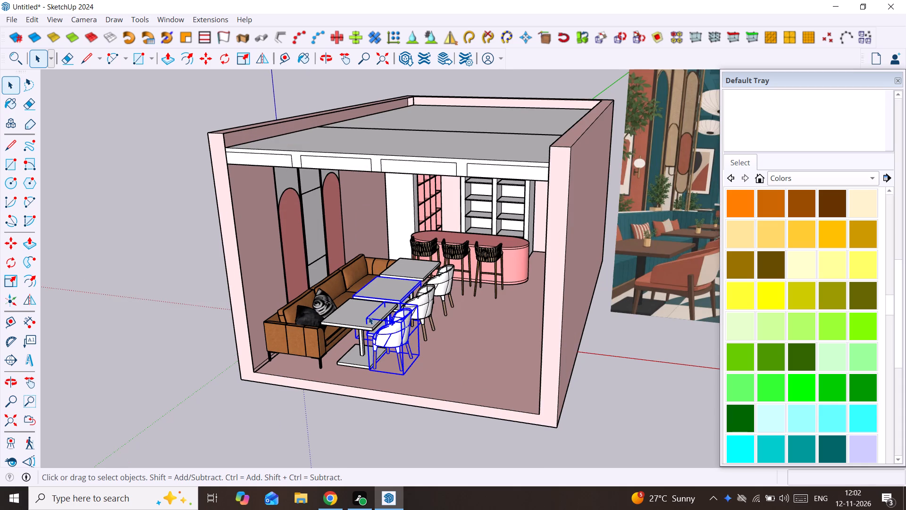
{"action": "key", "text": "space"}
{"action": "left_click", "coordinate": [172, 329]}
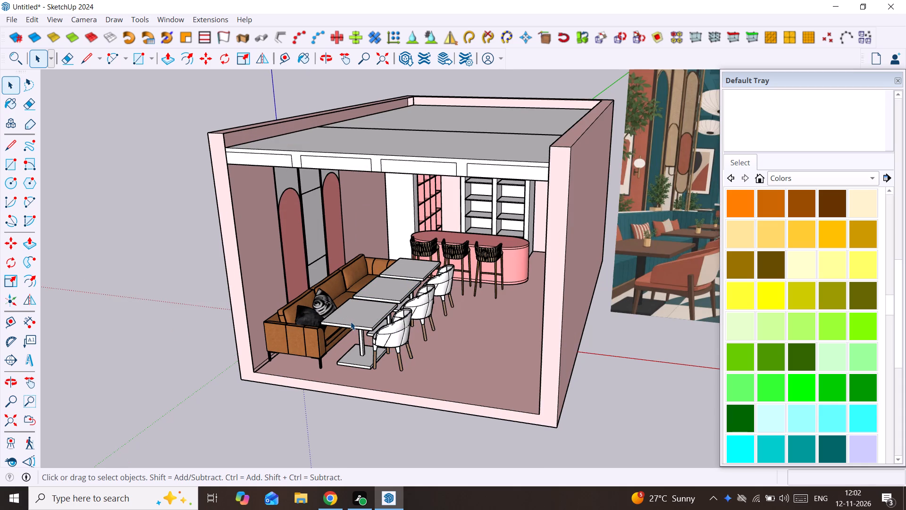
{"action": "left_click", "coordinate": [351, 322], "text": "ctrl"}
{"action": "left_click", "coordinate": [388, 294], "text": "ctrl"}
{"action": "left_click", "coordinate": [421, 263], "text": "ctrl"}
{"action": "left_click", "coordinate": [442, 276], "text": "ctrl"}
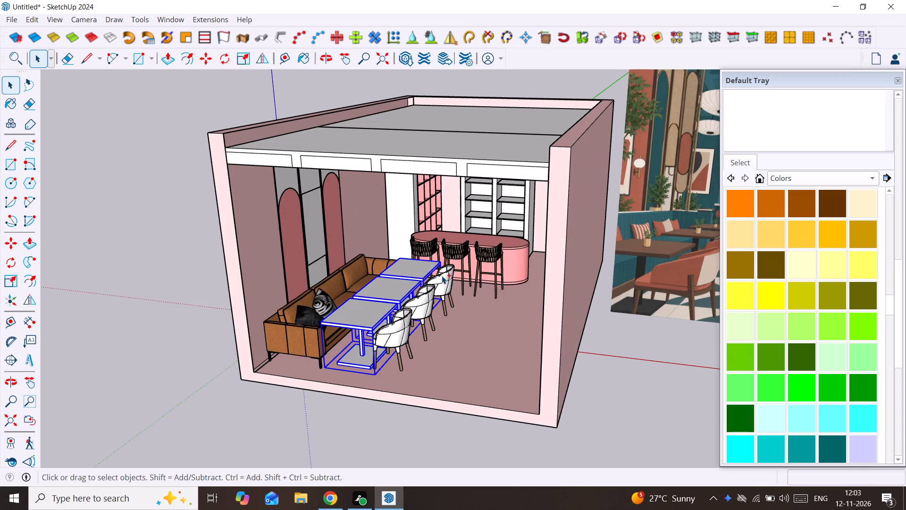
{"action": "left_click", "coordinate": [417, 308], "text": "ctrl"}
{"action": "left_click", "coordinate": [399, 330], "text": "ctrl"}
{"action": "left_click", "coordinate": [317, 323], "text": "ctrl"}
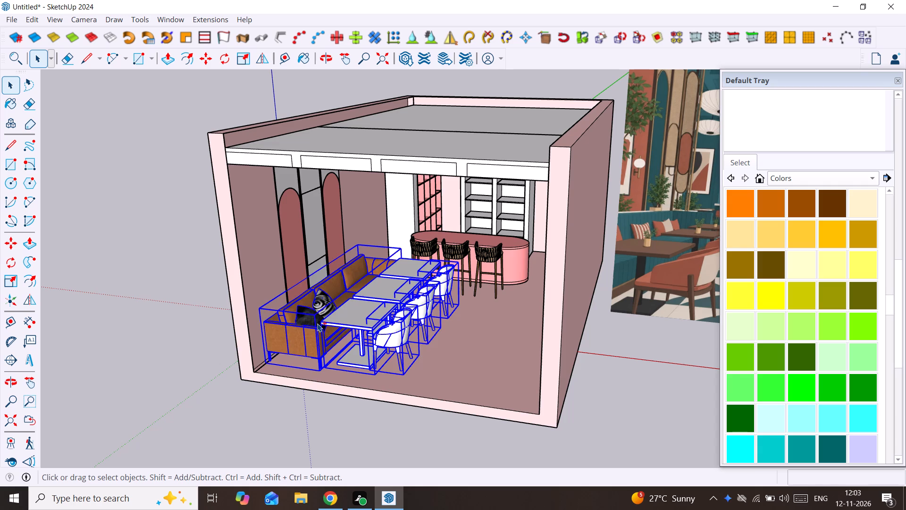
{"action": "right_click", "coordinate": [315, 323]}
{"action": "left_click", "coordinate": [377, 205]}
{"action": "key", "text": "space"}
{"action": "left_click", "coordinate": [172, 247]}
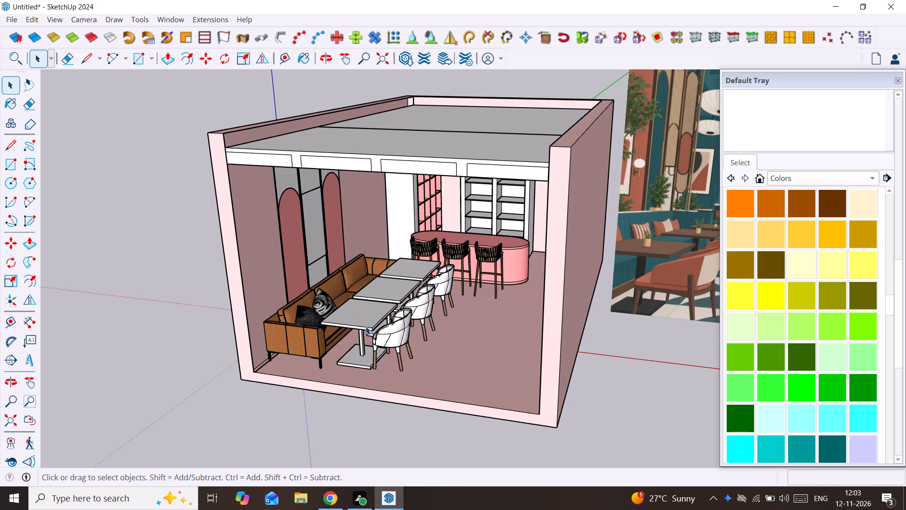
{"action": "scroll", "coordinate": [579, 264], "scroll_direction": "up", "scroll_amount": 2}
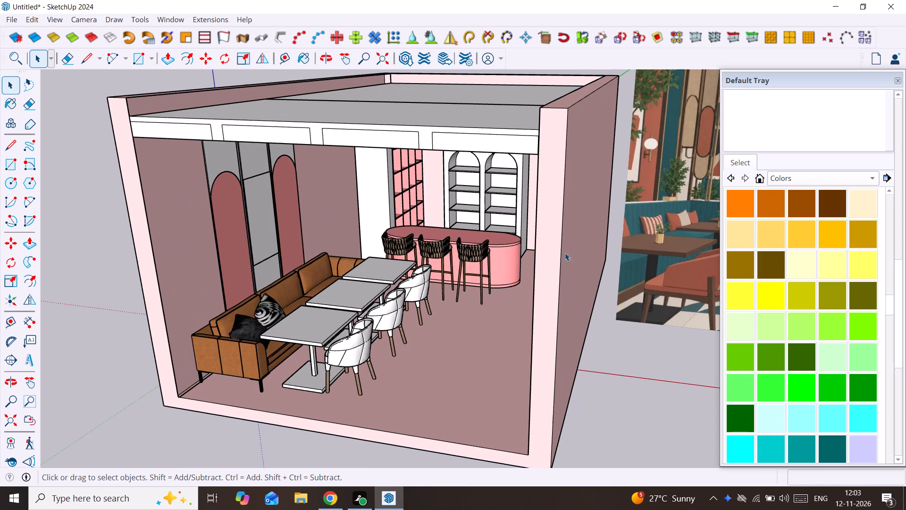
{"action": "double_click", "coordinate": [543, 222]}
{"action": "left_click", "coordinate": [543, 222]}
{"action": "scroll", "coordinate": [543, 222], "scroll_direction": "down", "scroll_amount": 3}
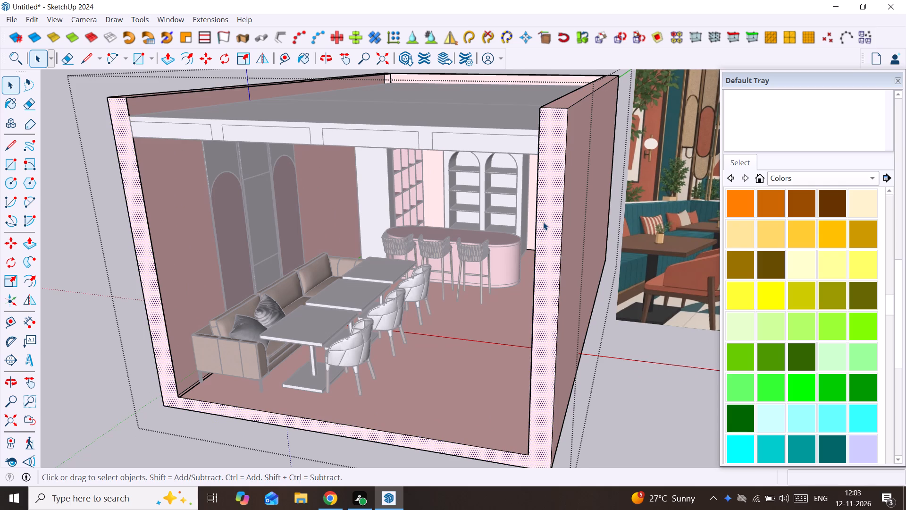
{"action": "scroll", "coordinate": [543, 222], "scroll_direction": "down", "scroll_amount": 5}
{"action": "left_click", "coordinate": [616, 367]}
Measure the length of the room's long sofa-side wall between its two top outer corners.
{"action": "middle_click_drag", "start_coordinate": [111, 314], "coordinate": [688, 377]}
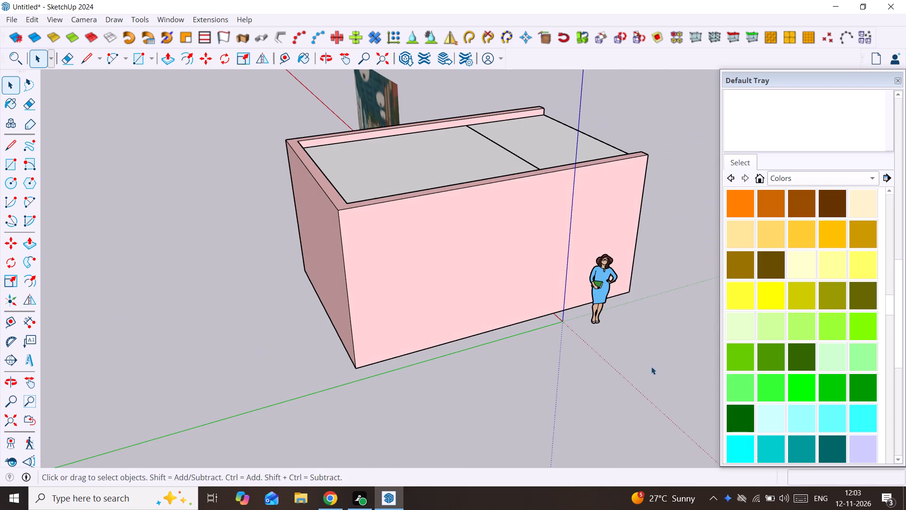
{"action": "left_click", "coordinate": [35, 323]}
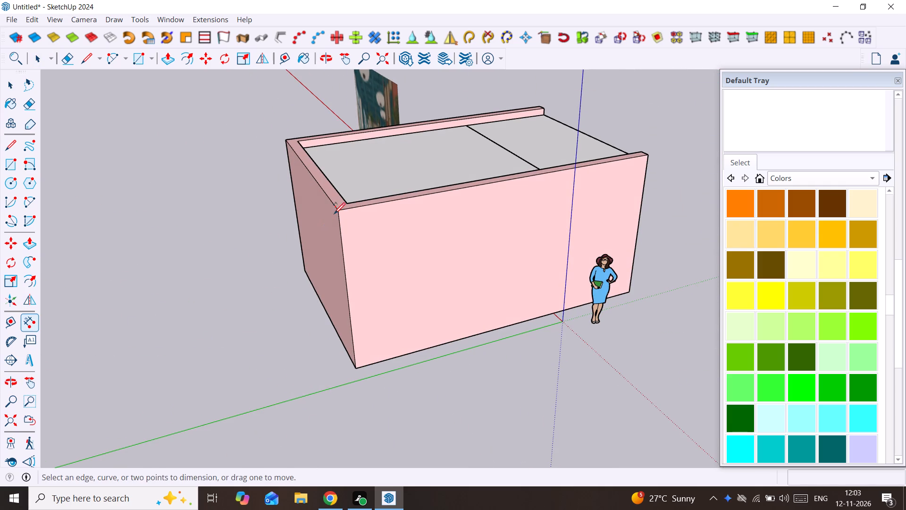
{"action": "left_click", "coordinate": [335, 213]}
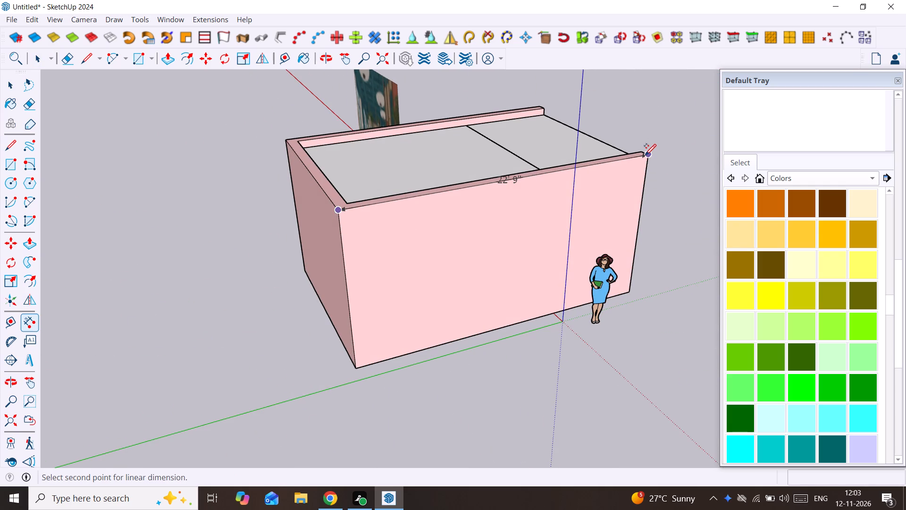
{"action": "key", "text": "space"}
Inside the room shell group, Push/Pull the front end face of the walls and floor outward by 2'.
{"action": "middle_click_drag", "start_coordinate": [659, 202], "coordinate": [145, 208]}
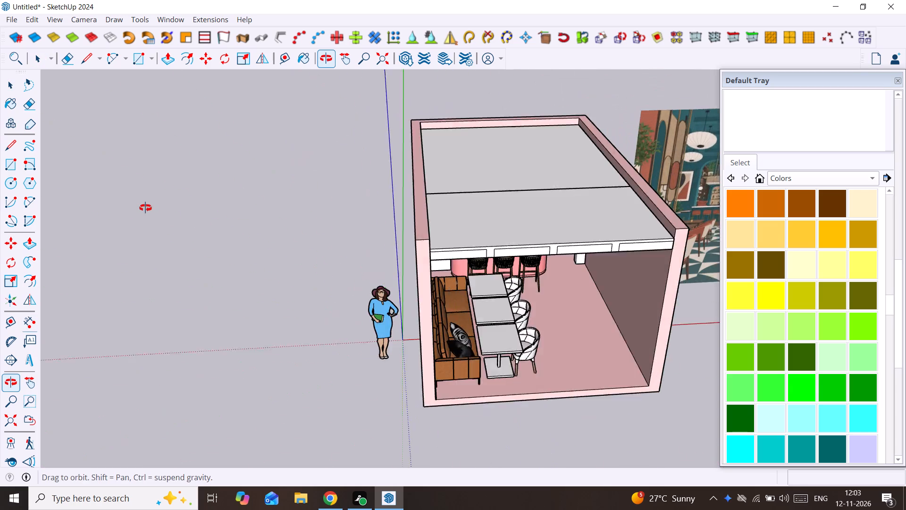
{"action": "middle_click_drag", "start_coordinate": [145, 208], "coordinate": [144, 202]}
{"action": "left_click", "coordinate": [403, 241]}
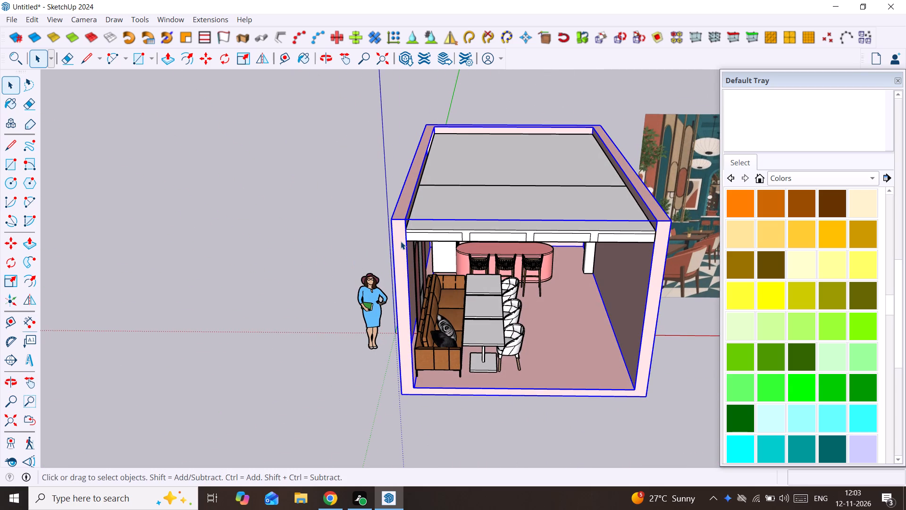
{"action": "double_click", "coordinate": [401, 241]}
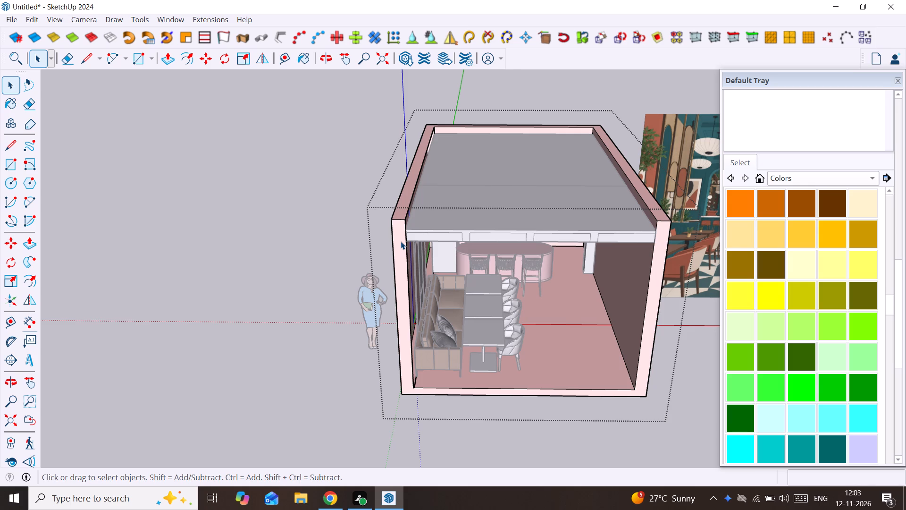
{"action": "key", "text": "p"}
{"action": "left_click", "coordinate": [401, 241]}
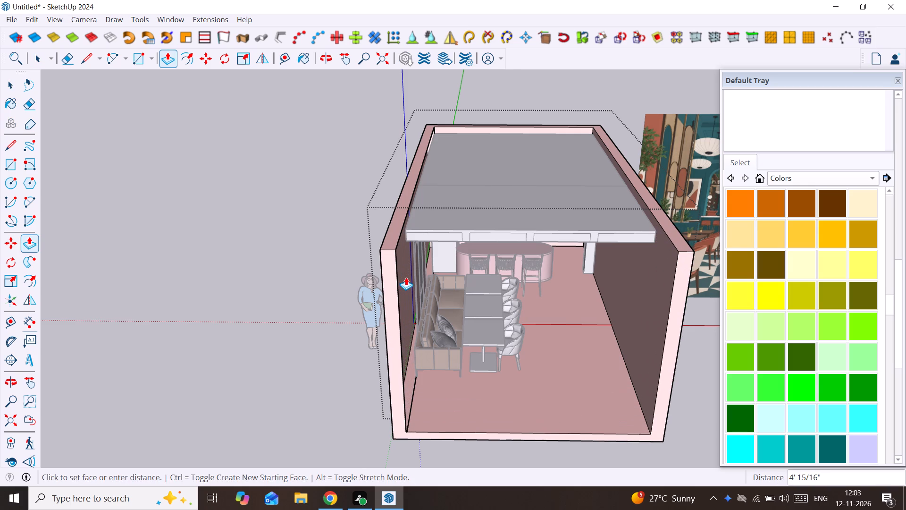
{"action": "type", "text": "2'"}
{"action": "key", "text": "Return"}
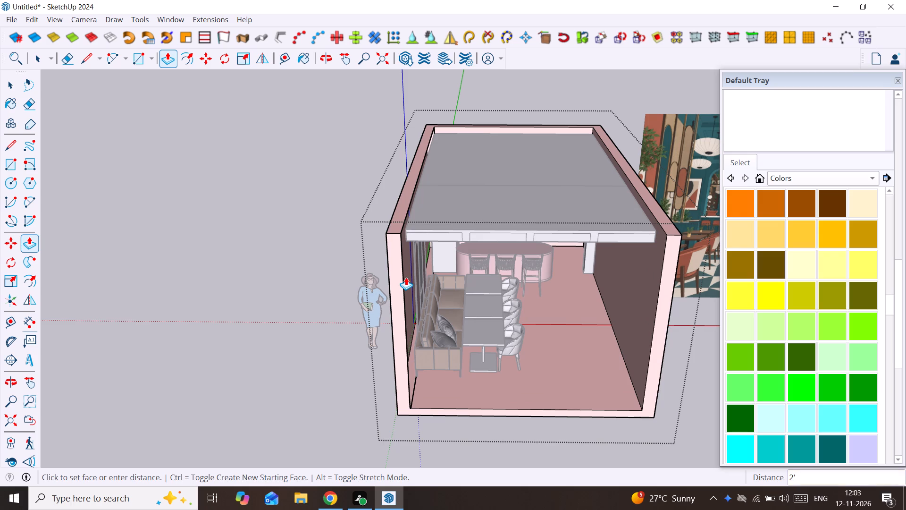
Push/Pull the shell's front end face outward by another 3" and leave the group.
{"action": "left_click", "coordinate": [399, 255]}
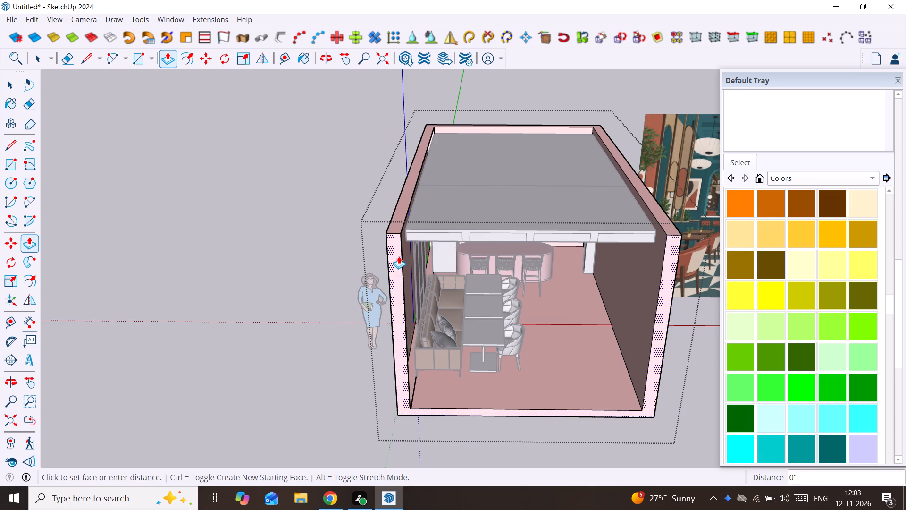
{"action": "key", "text": "3"}
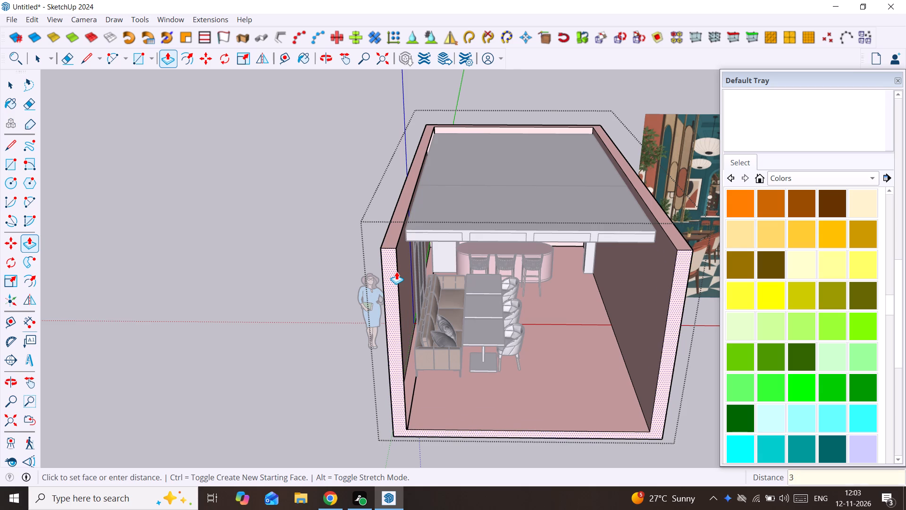
{"action": "key", "text": "shift+quotedbl"}
{"action": "key", "text": "Return"}
{"action": "key", "text": "space"}
{"action": "left_click", "coordinate": [336, 267]}
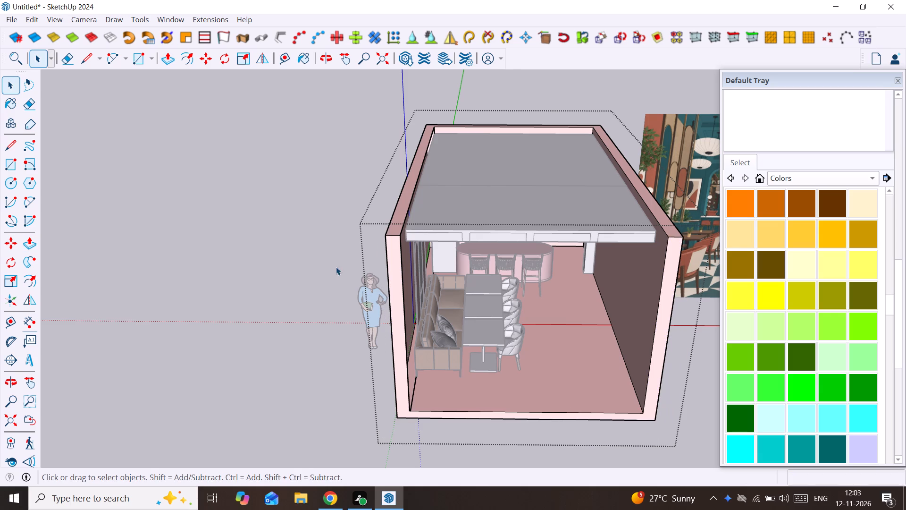
Measure the length of the extended sofa-side wall along its top outer edge.
{"action": "middle_click_drag", "start_coordinate": [345, 272], "coordinate": [642, 340]}
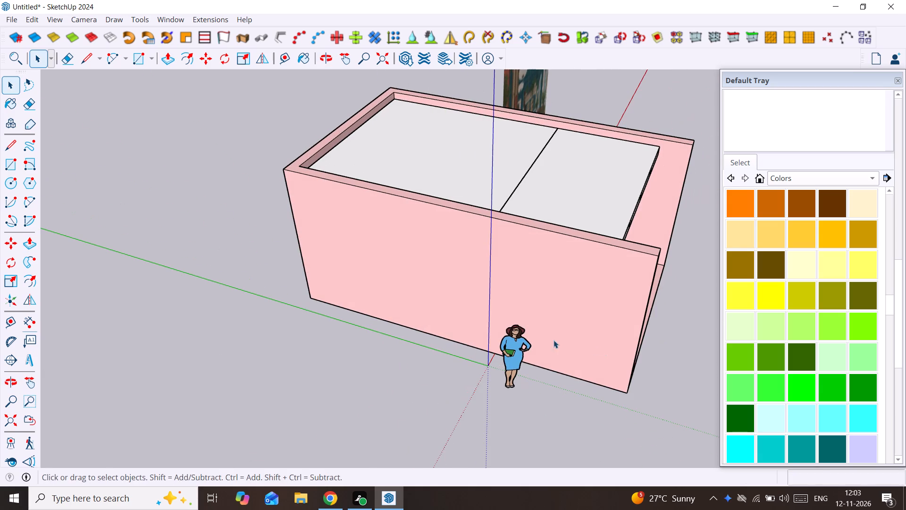
{"action": "key", "text": "t"}
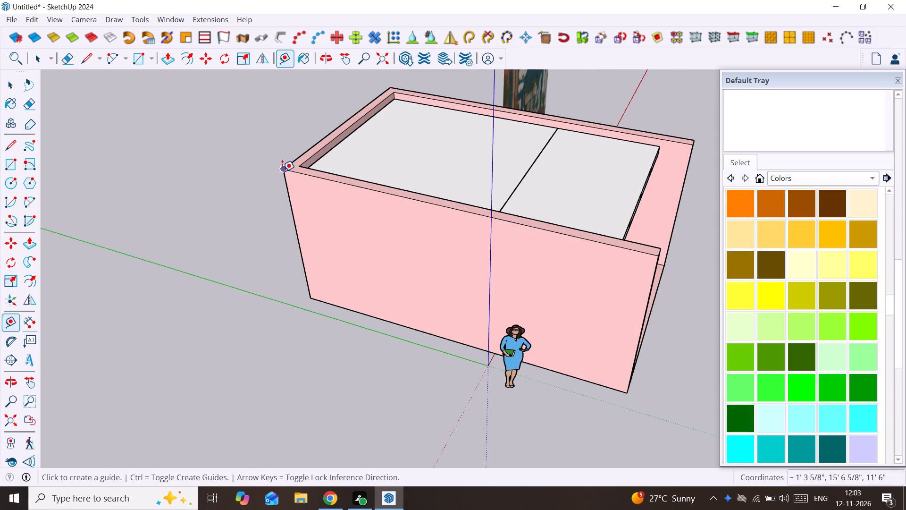
{"action": "left_click", "coordinate": [282, 171]}
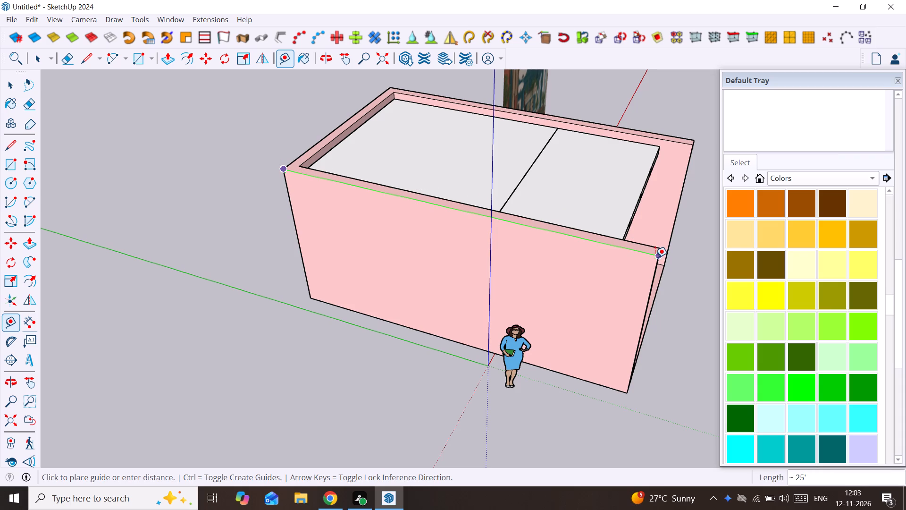
{"action": "key", "text": "space"}
Measure the overall width of the room's open front between the top outer wall corners.
{"action": "middle_click_drag", "start_coordinate": [674, 266], "coordinate": [361, 264]}
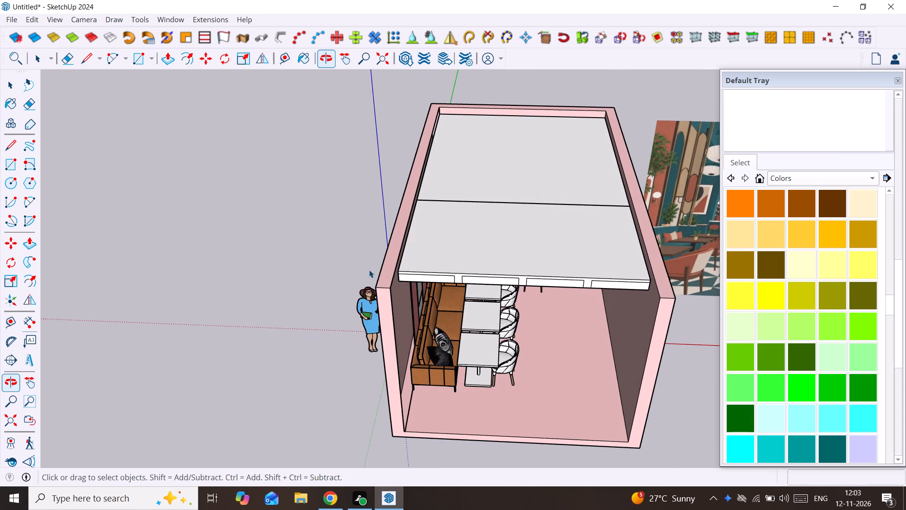
{"action": "key", "text": "t"}
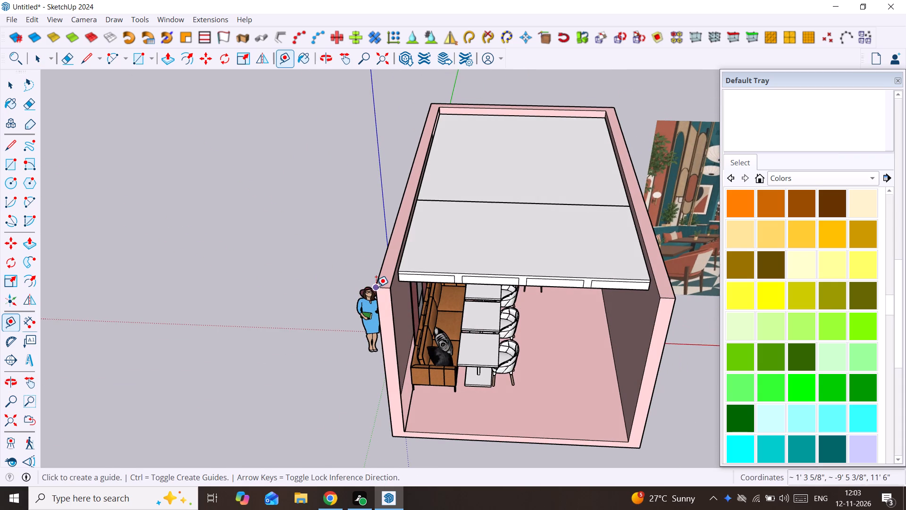
{"action": "left_click", "coordinate": [376, 287]}
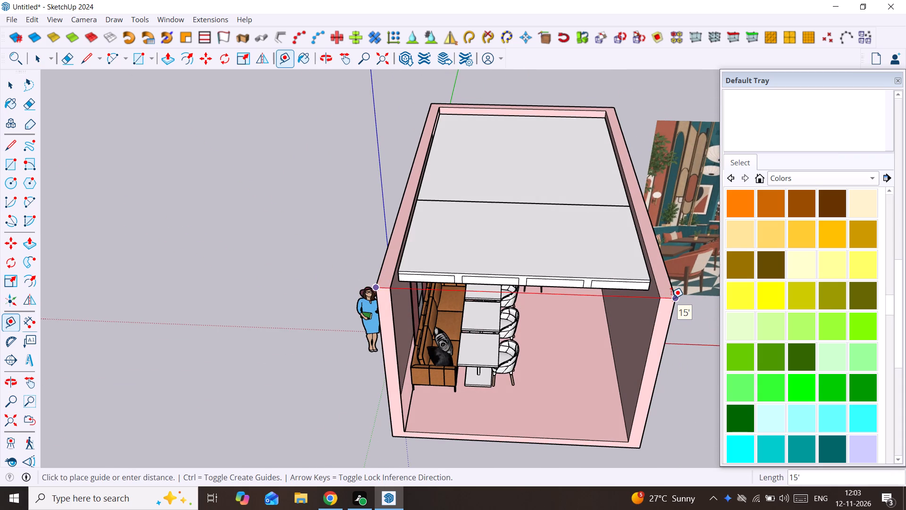
{"action": "key", "text": "space"}
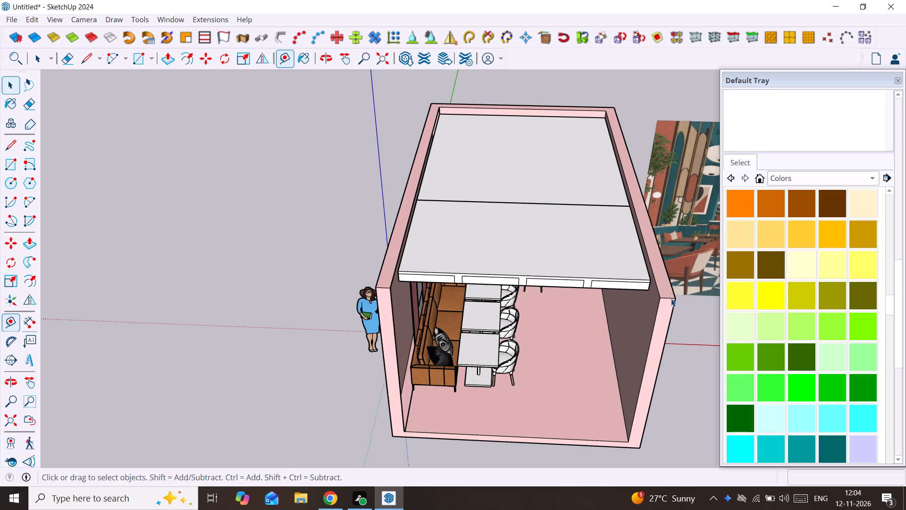
Examine the extended room shell from its outer side and open front, comparing the interior with the reference image.
{"action": "scroll", "coordinate": [671, 300], "scroll_direction": "up", "scroll_amount": 1}
{"action": "middle_click_drag", "start_coordinate": [667, 300], "coordinate": [443, 239]}
{"action": "left_click", "coordinate": [434, 272]}
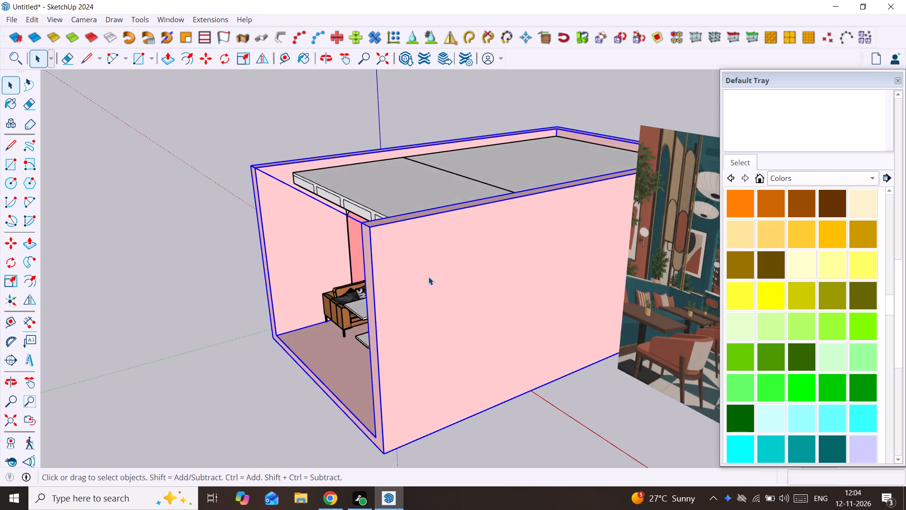
{"action": "scroll", "coordinate": [428, 277], "scroll_direction": "down", "scroll_amount": 3}
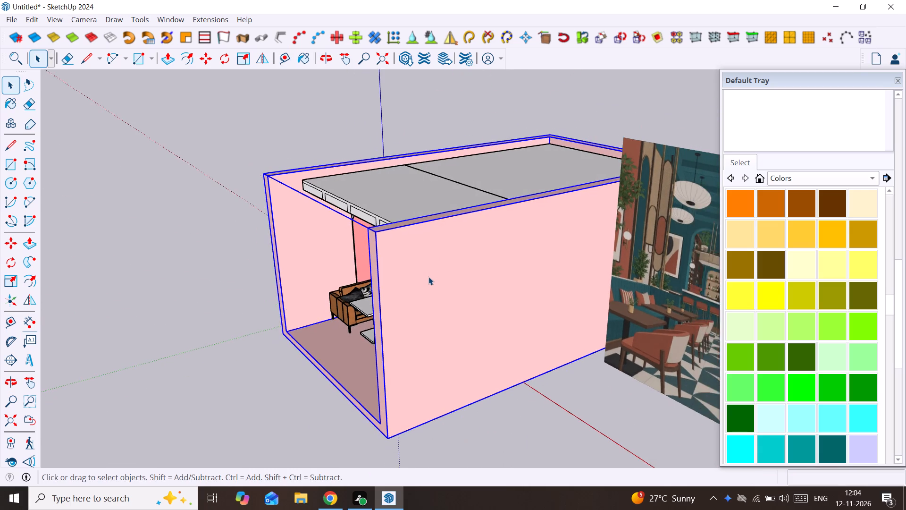
{"action": "middle_click_drag", "start_coordinate": [428, 278], "coordinate": [470, 276]}
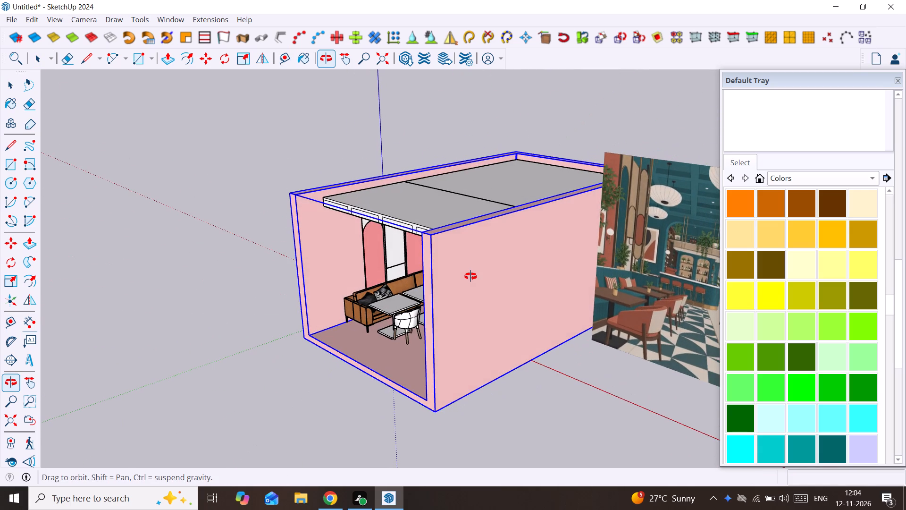
{"action": "middle_click_drag", "start_coordinate": [470, 276], "coordinate": [469, 279]}
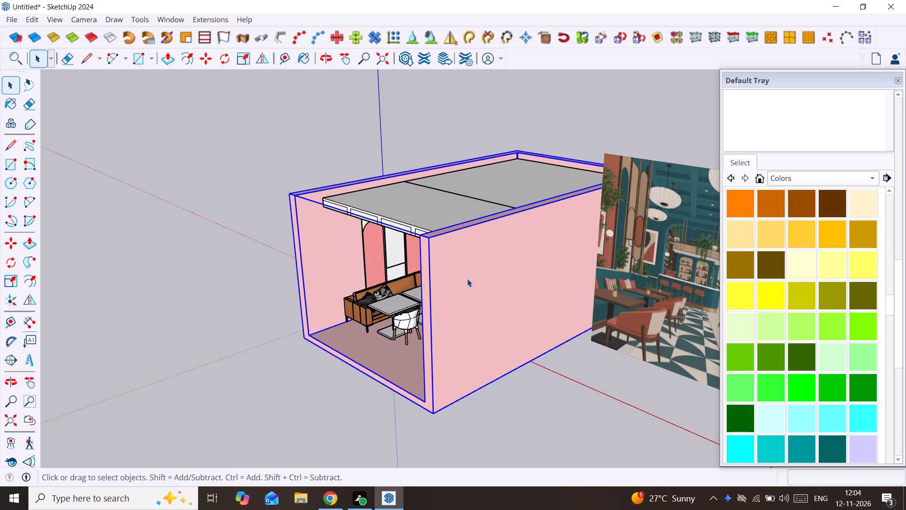
{"action": "scroll", "coordinate": [380, 290], "scroll_direction": "down", "scroll_amount": 3}
{"action": "middle_click_drag", "start_coordinate": [379, 290], "coordinate": [449, 278]}
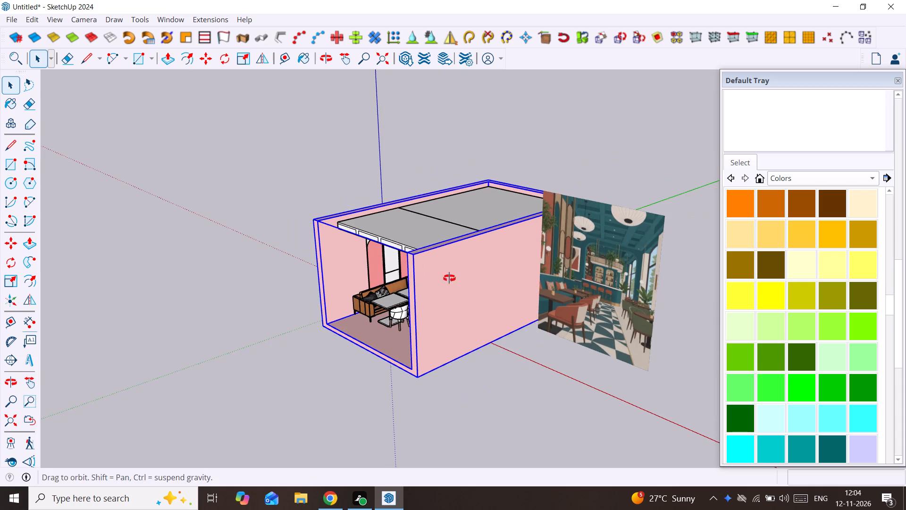
{"action": "middle_click_drag", "start_coordinate": [449, 278], "coordinate": [544, 251]}
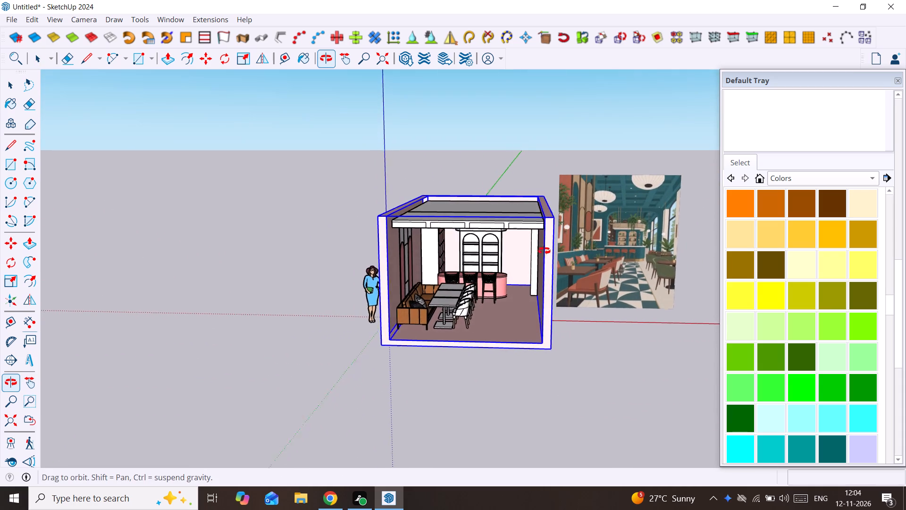
{"action": "middle_click_drag", "start_coordinate": [544, 251], "coordinate": [531, 253]}
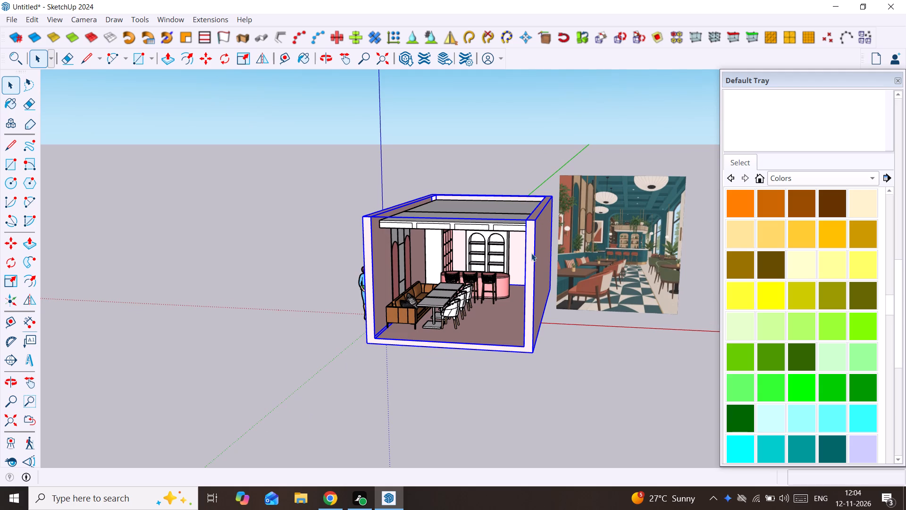
{"action": "left_click", "coordinate": [547, 365]}
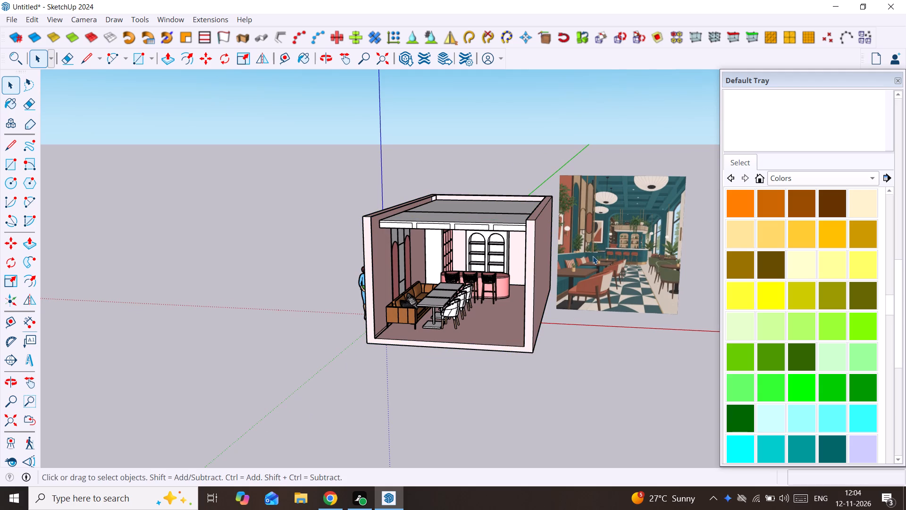
Inside the room shell group, draw a line across the wall top at the back corner to separate the wall opposite the sofa.
{"action": "left_click", "coordinate": [529, 264]}
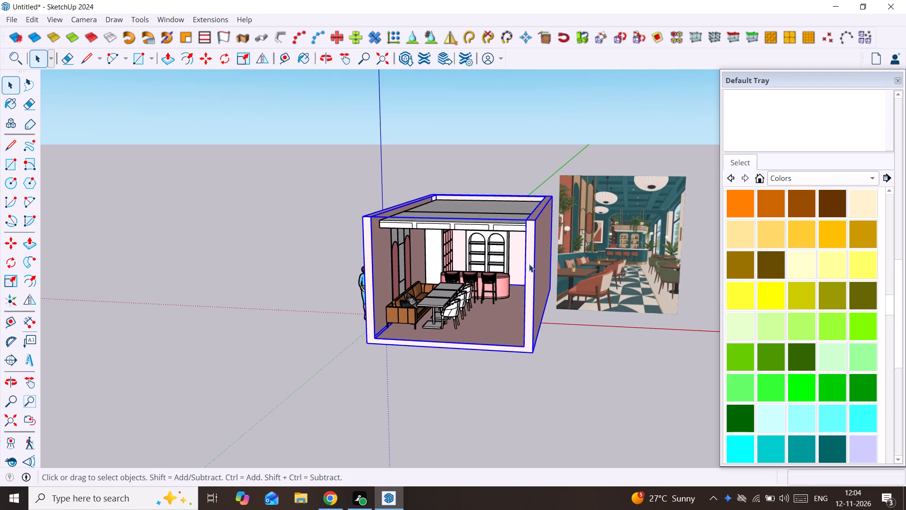
{"action": "scroll", "coordinate": [529, 264], "scroll_direction": "up", "scroll_amount": 4}
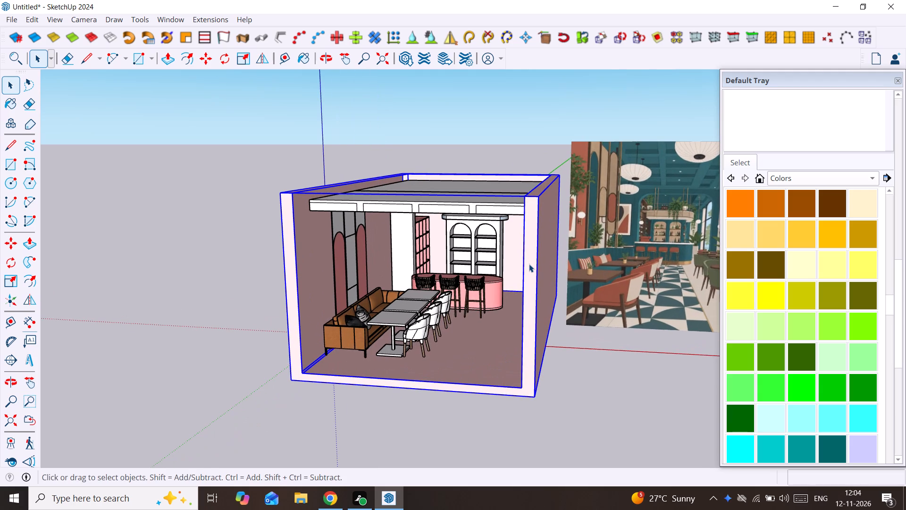
{"action": "double_click", "coordinate": [529, 264]}
{"action": "left_click", "coordinate": [529, 264]}
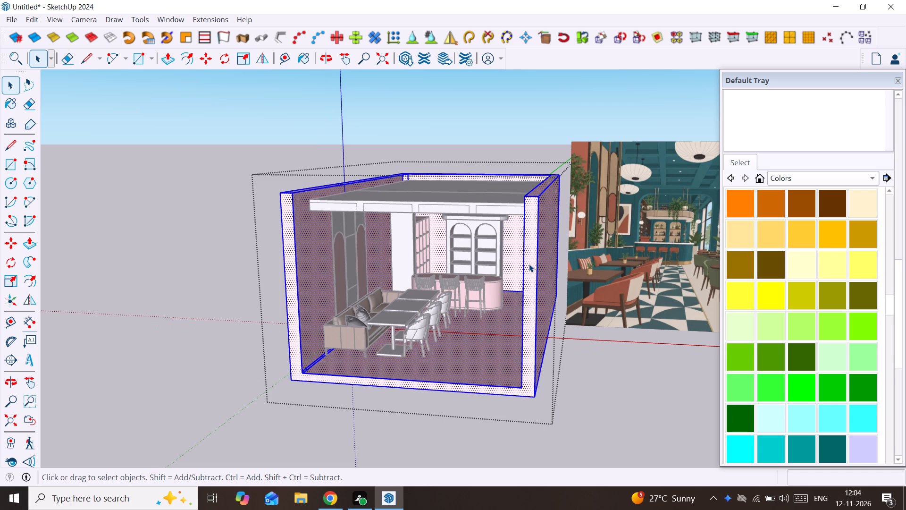
{"action": "scroll", "coordinate": [529, 264], "scroll_direction": "up", "scroll_amount": 2}
{"action": "left_click", "coordinate": [529, 264]}
{"action": "middle_click_drag", "start_coordinate": [529, 264], "coordinate": [546, 338]}
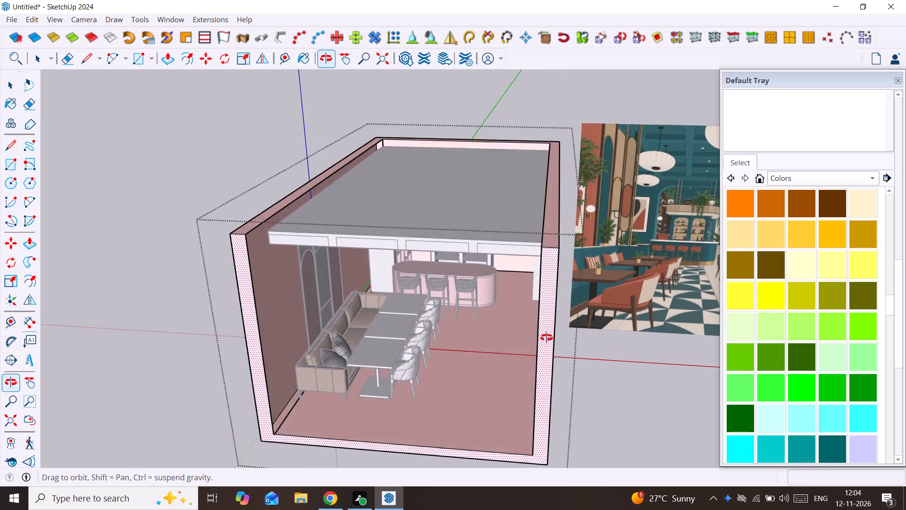
{"action": "middle_click_drag", "start_coordinate": [546, 338], "coordinate": [549, 353]}
{"action": "left_click", "coordinate": [556, 246]}
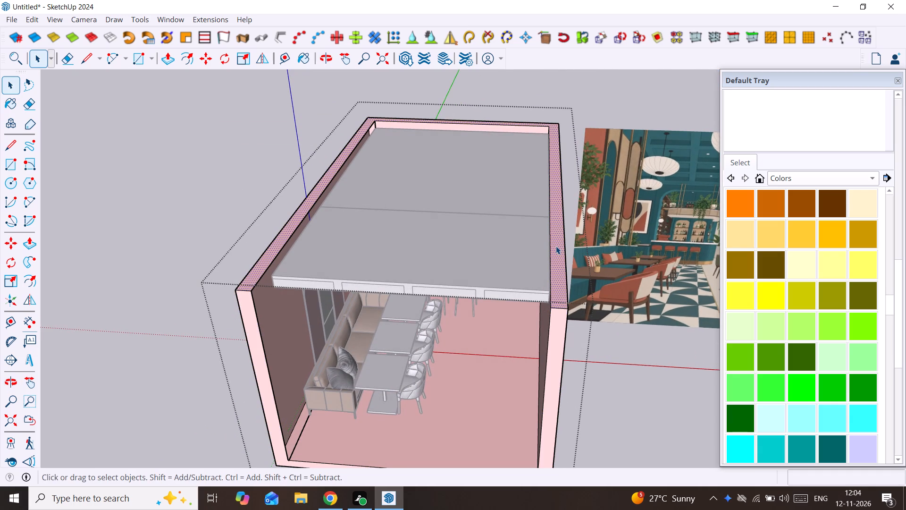
{"action": "middle_click_drag", "start_coordinate": [556, 248], "coordinate": [573, 347]}
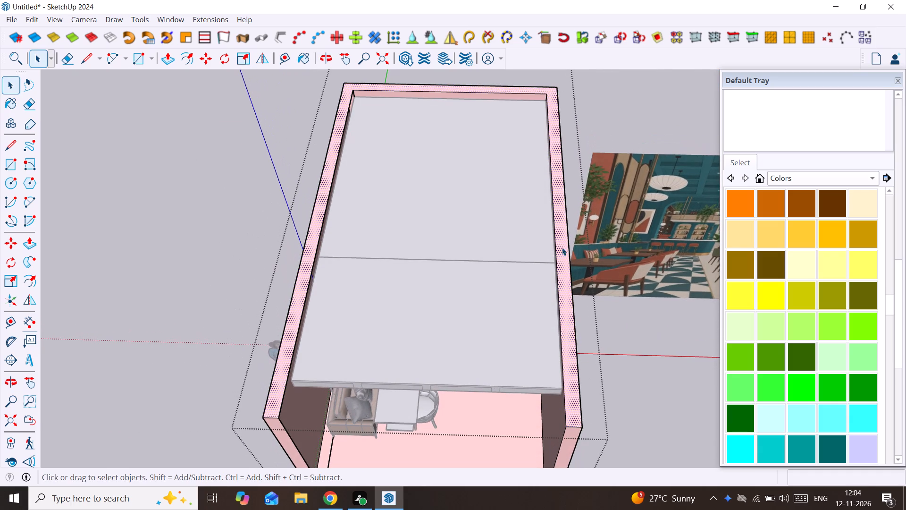
{"action": "key", "text": "space"}
{"action": "key", "text": "l"}
{"action": "left_click", "coordinate": [547, 93]}
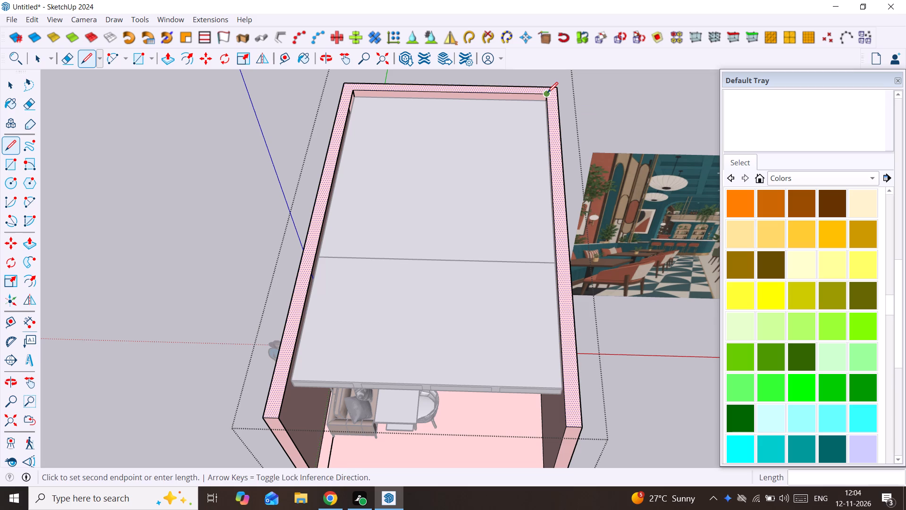
{"action": "left_click", "coordinate": [546, 86]}
{"action": "key", "text": "space"}
Push/Pull the top face of the wall opposite the sofa down 11' to floor level, then leave the group.
{"action": "left_click", "coordinate": [550, 99]}
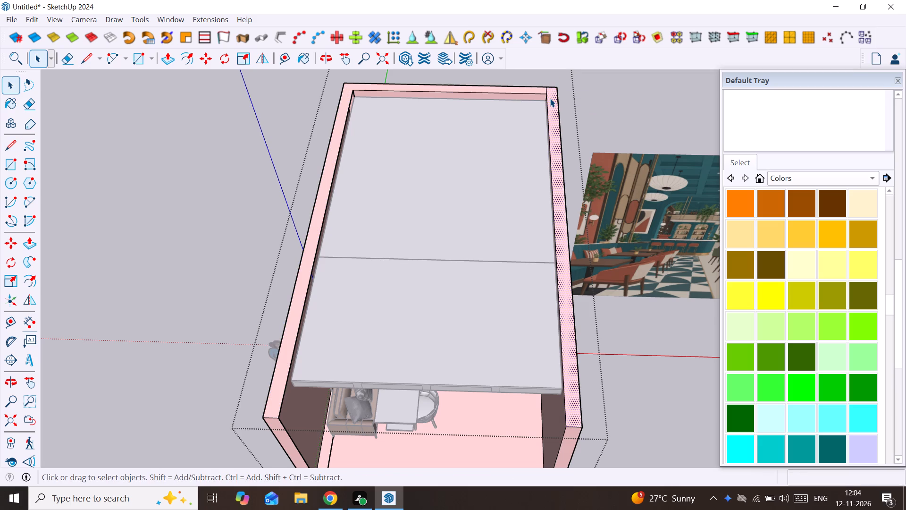
{"action": "key", "text": "p"}
{"action": "left_click", "coordinate": [550, 99]}
{"action": "scroll", "coordinate": [558, 262], "scroll_direction": "down", "scroll_amount": 9}
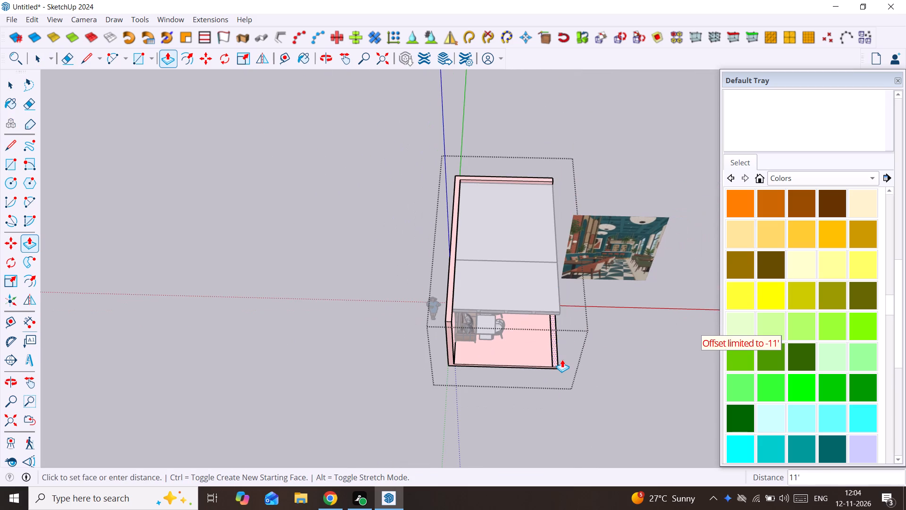
{"action": "left_click", "coordinate": [562, 359]}
{"action": "key", "text": "space"}
{"action": "middle_click_drag", "start_coordinate": [583, 363], "coordinate": [397, 312]}
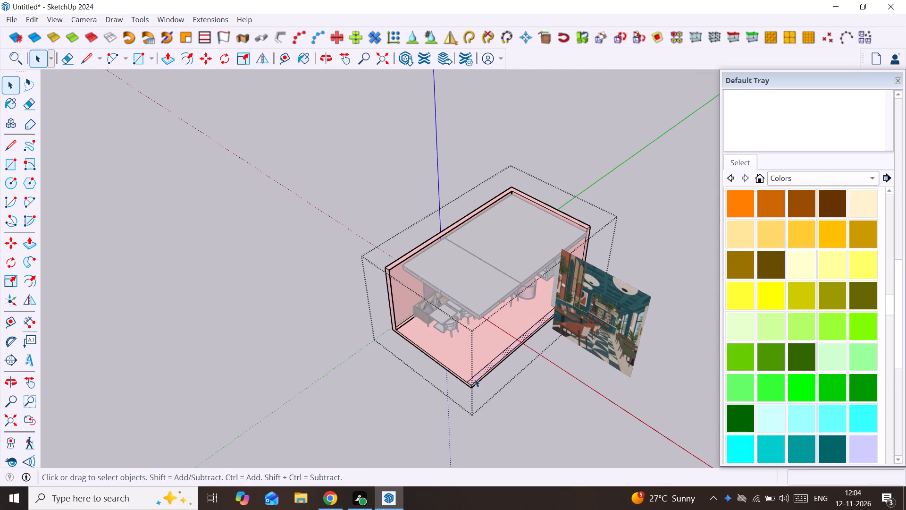
{"action": "left_click", "coordinate": [426, 442]}
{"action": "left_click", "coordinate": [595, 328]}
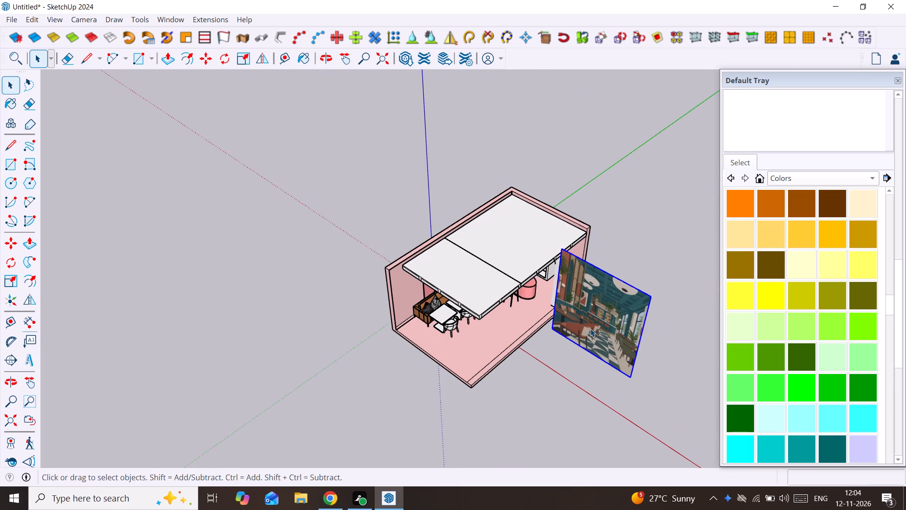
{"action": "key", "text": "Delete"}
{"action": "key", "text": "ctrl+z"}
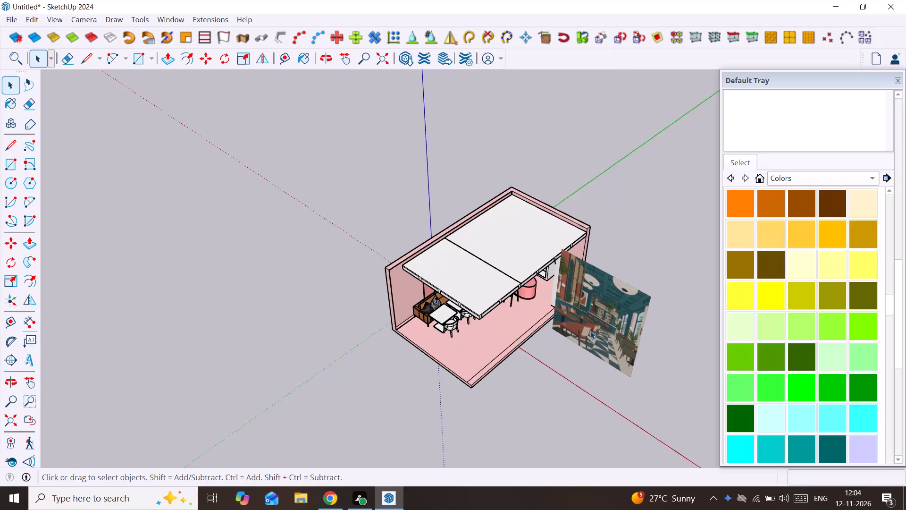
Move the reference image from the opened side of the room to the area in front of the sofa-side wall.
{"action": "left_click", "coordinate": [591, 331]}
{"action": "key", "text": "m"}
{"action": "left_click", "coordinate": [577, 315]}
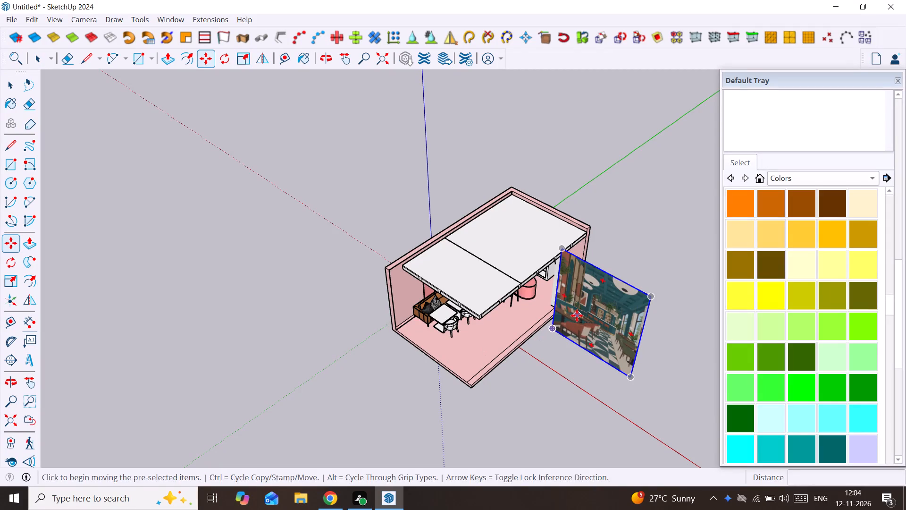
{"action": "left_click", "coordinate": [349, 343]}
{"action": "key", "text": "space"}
Inside the room shell group, Push/Pull the floor slab's edge face on the opened side outward by 10'.
{"action": "scroll", "coordinate": [493, 354], "scroll_direction": "up", "scroll_amount": 6}
{"action": "middle_click_drag", "start_coordinate": [505, 366], "coordinate": [440, 333]}
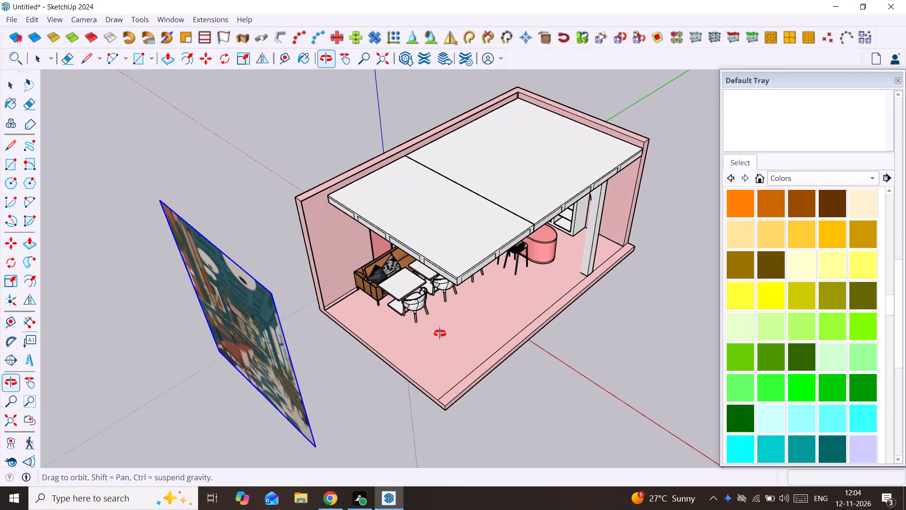
{"action": "middle_click_drag", "start_coordinate": [440, 333], "coordinate": [425, 328]}
{"action": "scroll", "coordinate": [448, 346], "scroll_direction": "up", "scroll_amount": 7}
{"action": "left_click", "coordinate": [461, 362]}
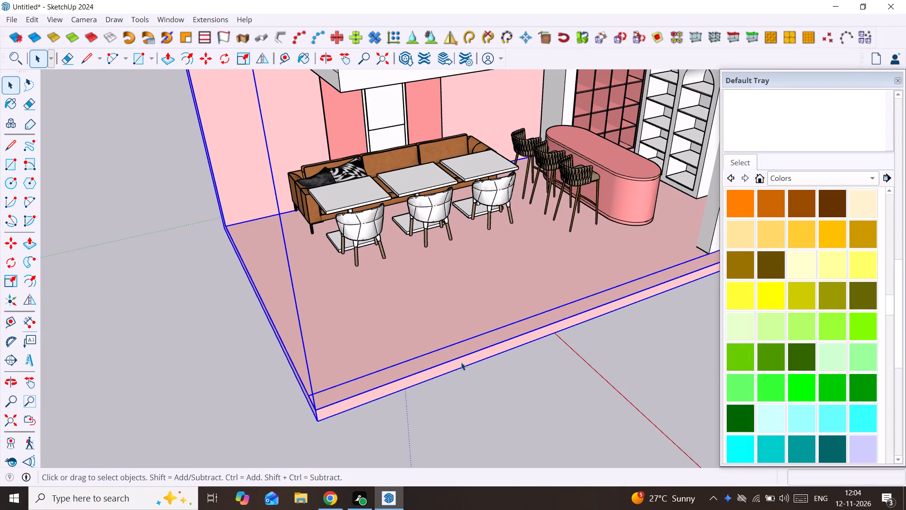
{"action": "double_click", "coordinate": [461, 362]}
{"action": "left_click", "coordinate": [461, 362]}
{"action": "left_click", "coordinate": [461, 362]}
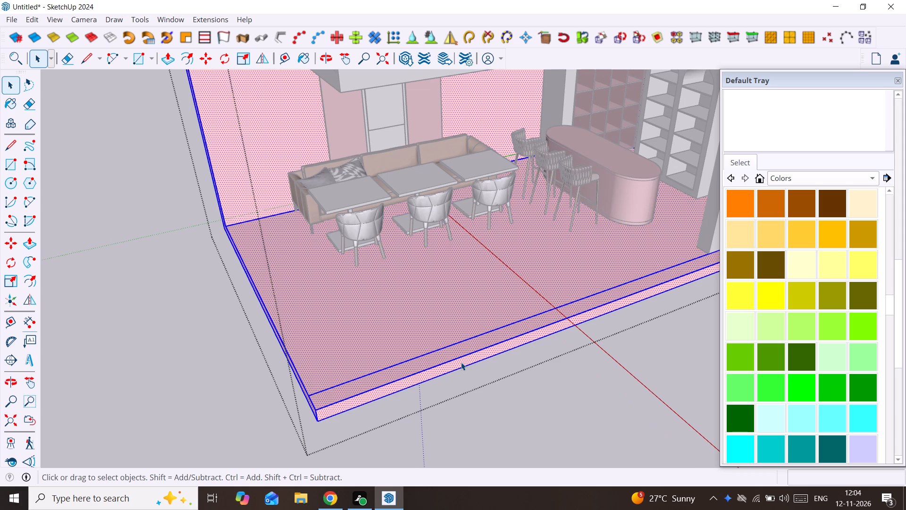
{"action": "left_click", "coordinate": [461, 362]}
{"action": "key", "text": "p"}
{"action": "left_click", "coordinate": [456, 365]}
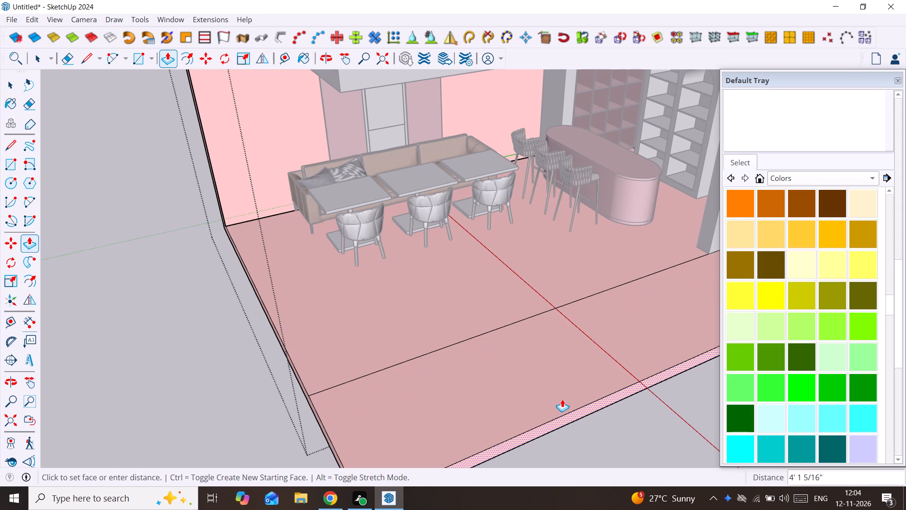
{"action": "type", "text": "10'"}
{"action": "key", "text": "Return"}
{"action": "key", "text": "space"}
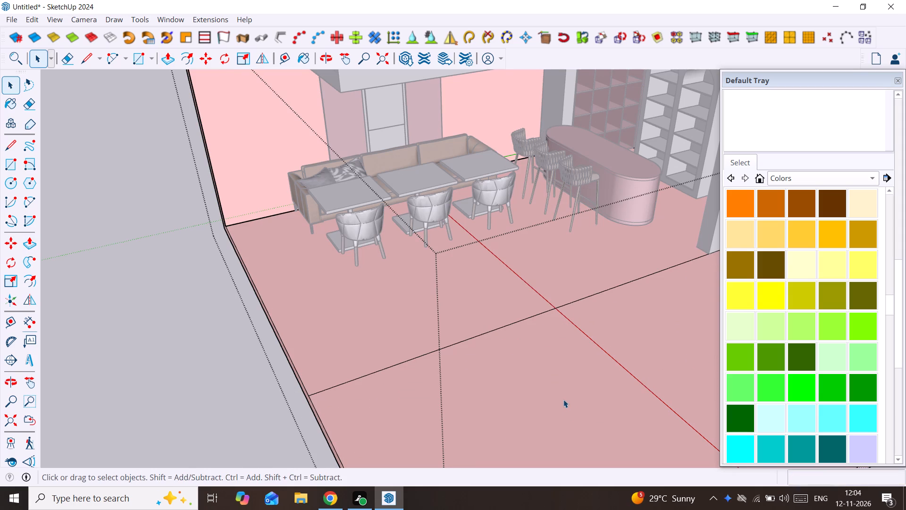
Delete the leftover edge line running across the floor where the extension begins, and leave the group.
{"action": "left_click", "coordinate": [525, 321]}
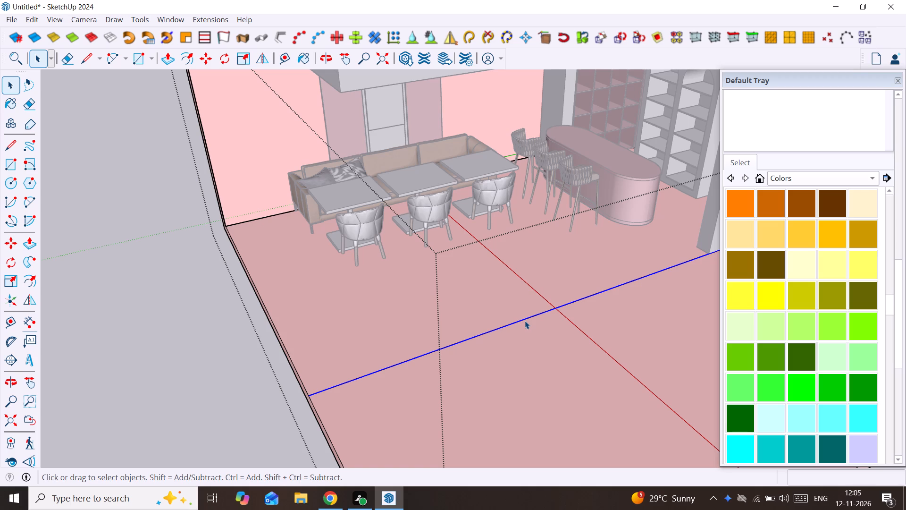
{"action": "key", "text": "Delete"}
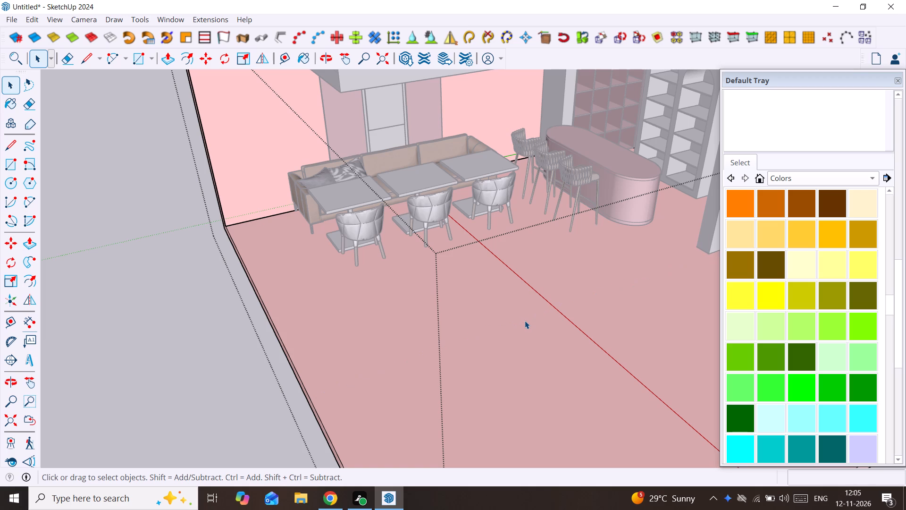
{"action": "scroll", "coordinate": [529, 331], "scroll_direction": "down", "scroll_amount": 18}
{"action": "middle_click_drag", "start_coordinate": [491, 330], "coordinate": [677, 336]}
{"action": "scroll", "coordinate": [461, 323], "scroll_direction": "up", "scroll_amount": 4}
{"action": "left_click", "coordinate": [455, 320]}
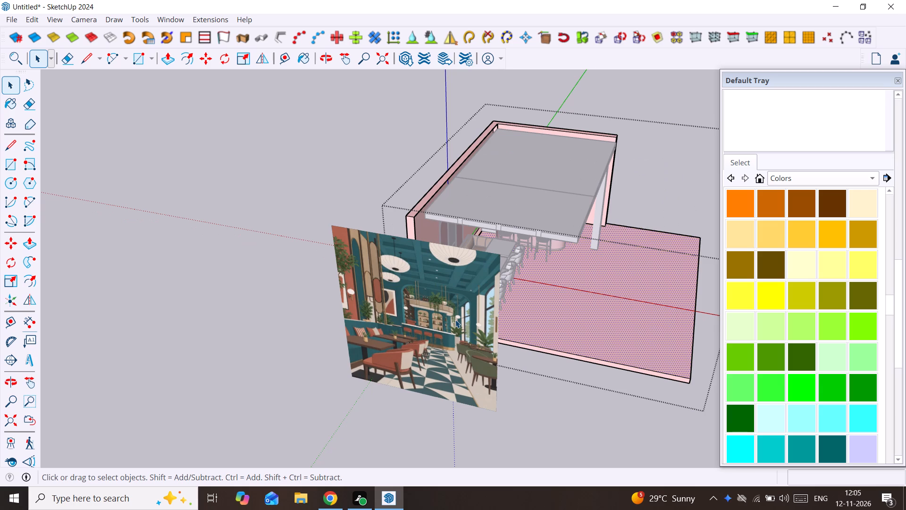
{"action": "left_click", "coordinate": [368, 258]}
Move the reference image about 38' across to stand beyond the outer edge of the extended floor.
{"action": "left_click", "coordinate": [349, 248]}
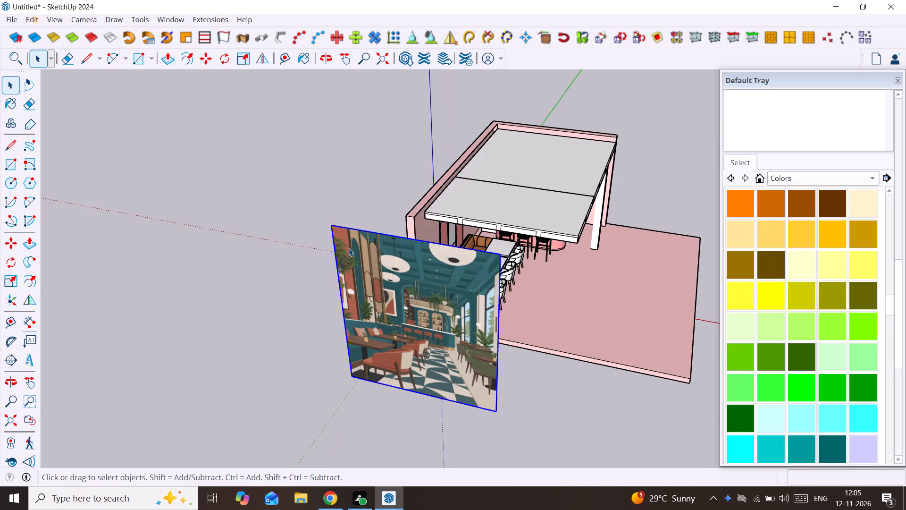
{"action": "key", "text": "m"}
{"action": "left_click", "coordinate": [349, 248]}
{"action": "scroll", "coordinate": [603, 245], "scroll_direction": "down", "scroll_amount": 9}
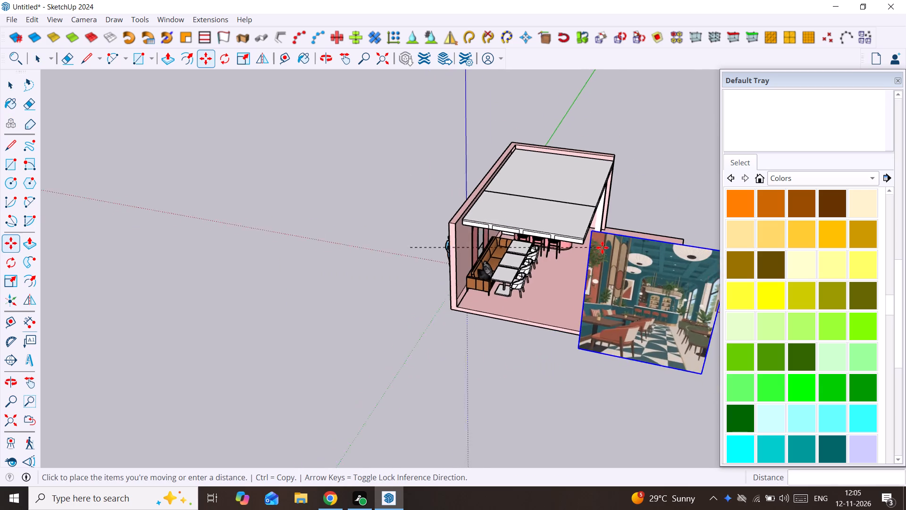
{"action": "middle_click_drag", "start_coordinate": [577, 247], "coordinate": [514, 240]}
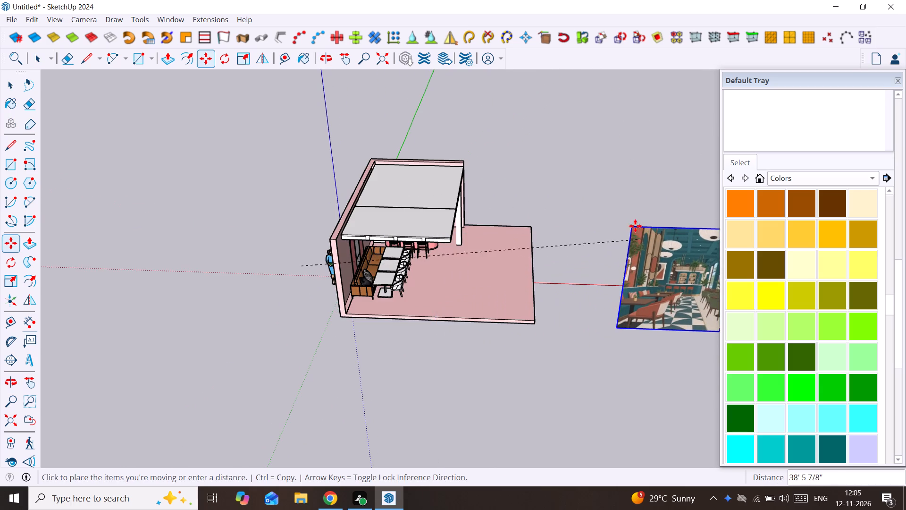
{"action": "left_click", "coordinate": [632, 223]}
{"action": "scroll", "coordinate": [523, 293], "scroll_direction": "up", "scroll_amount": 3}
{"action": "key", "text": "space"}
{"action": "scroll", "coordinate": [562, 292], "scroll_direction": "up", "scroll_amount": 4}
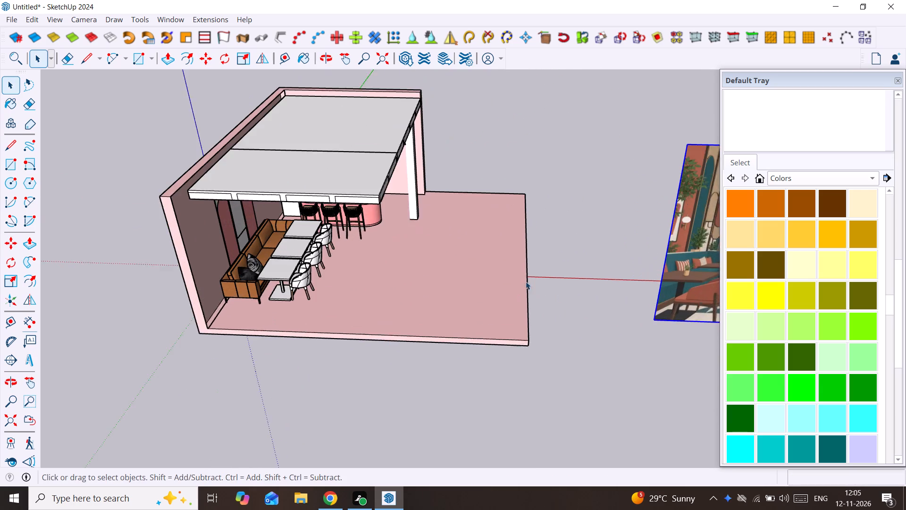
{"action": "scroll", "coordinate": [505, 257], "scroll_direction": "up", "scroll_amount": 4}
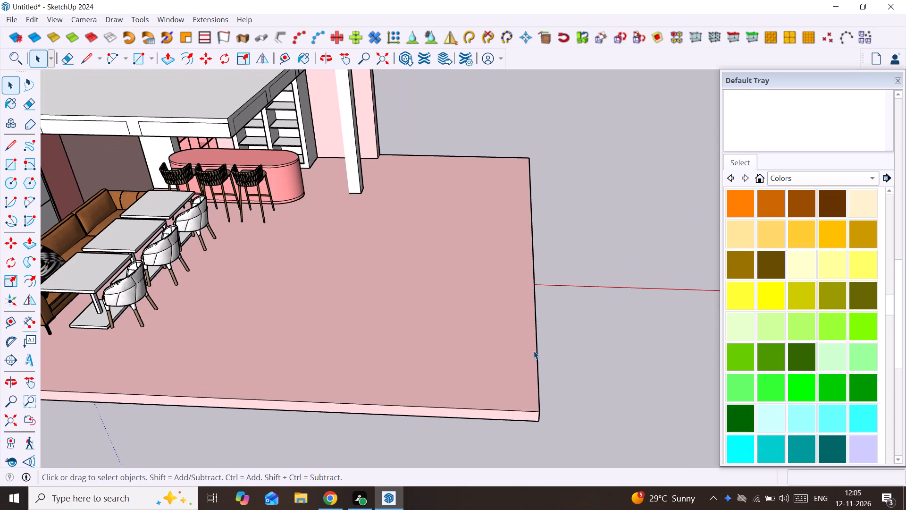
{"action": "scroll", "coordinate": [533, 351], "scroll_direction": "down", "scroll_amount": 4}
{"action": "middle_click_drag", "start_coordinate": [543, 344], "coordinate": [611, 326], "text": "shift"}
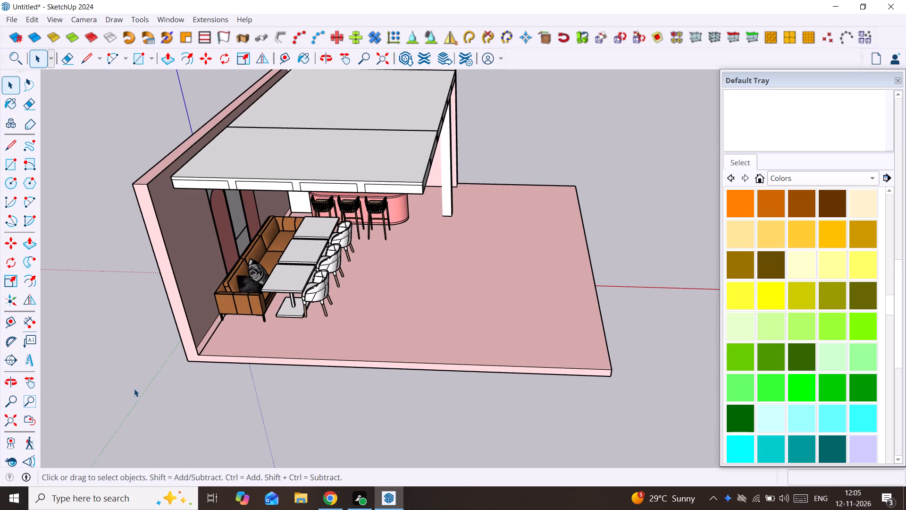
Measure the widened floor's front edge from the sofa-side wall's inner corner and outer corner to the far end.
{"action": "key", "text": "t"}
{"action": "left_click", "coordinate": [194, 354]}
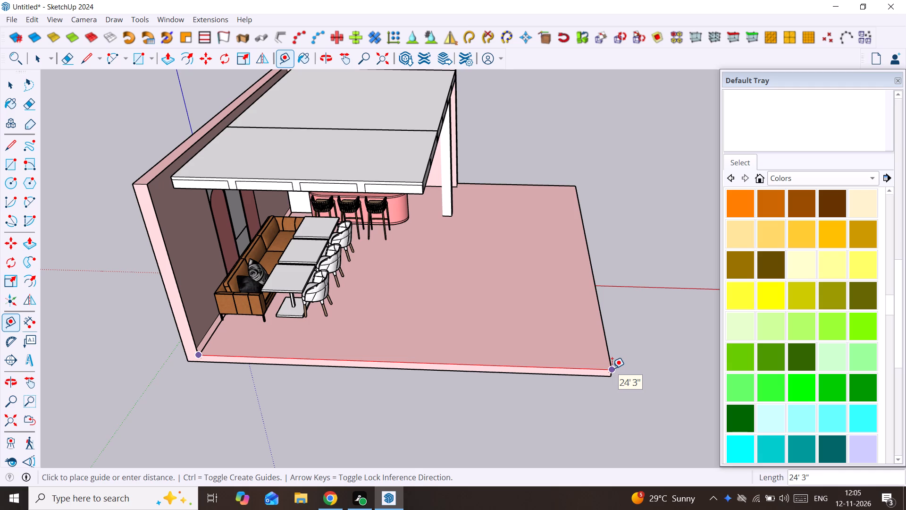
{"action": "key", "text": "t"}
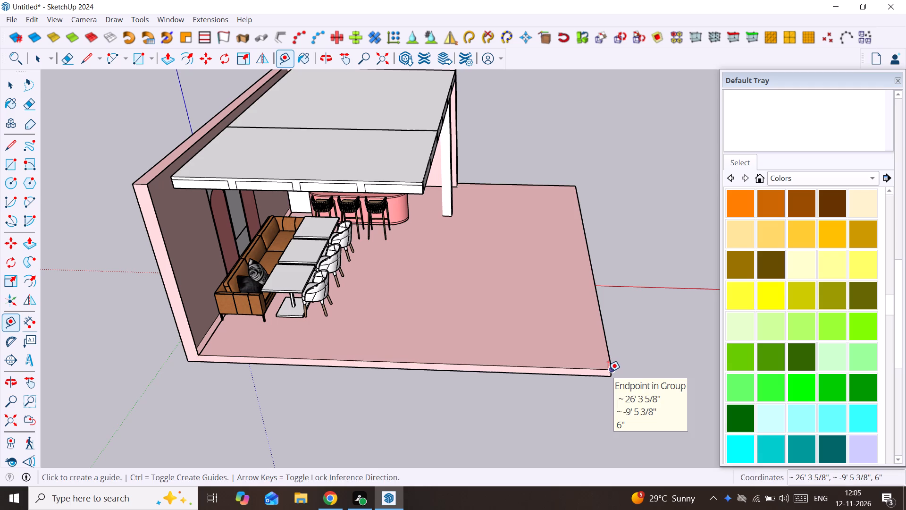
{"action": "left_click", "coordinate": [185, 358]}
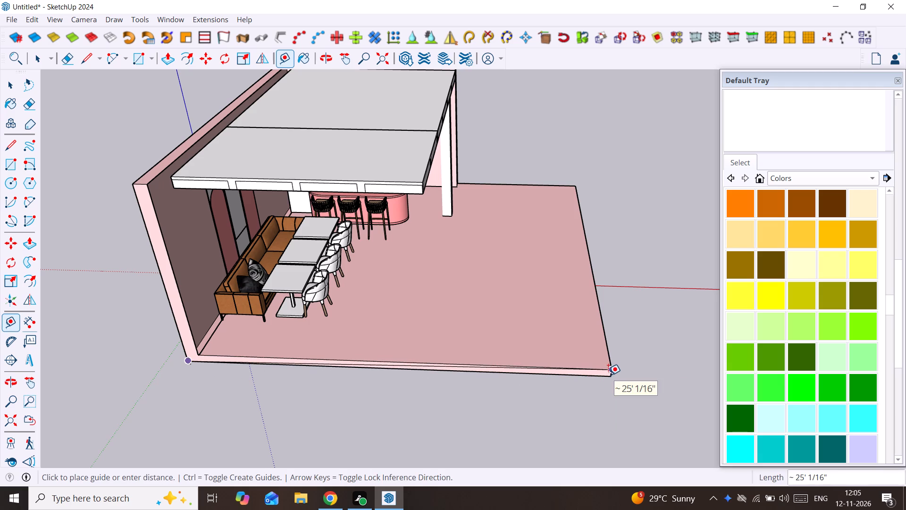
{"action": "key", "text": "space"}
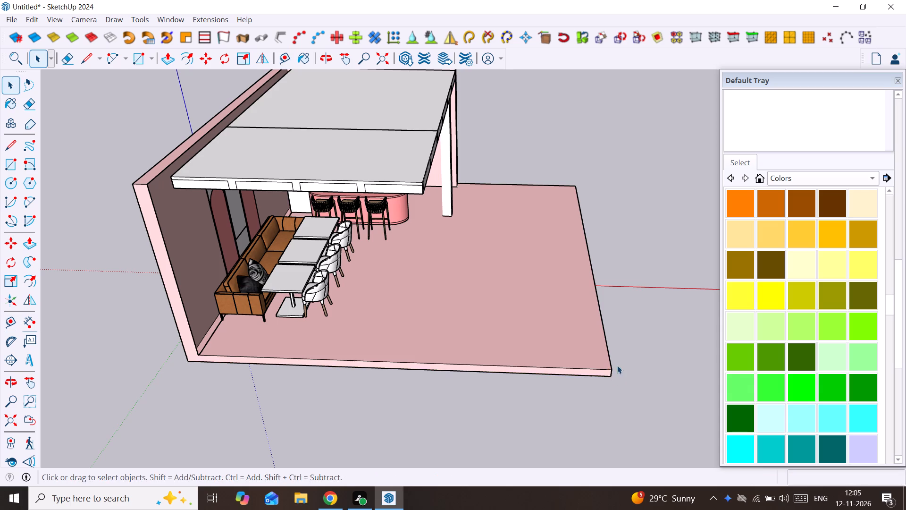
Inside the room shell group, Push/Pull the floor's far edge face outward 9" as a separate strip, keeping the dividing edge.
{"action": "scroll", "coordinate": [617, 365], "scroll_direction": "up", "scroll_amount": 2}
{"action": "middle_click_drag", "start_coordinate": [616, 364], "coordinate": [540, 367]}
{"action": "scroll", "coordinate": [557, 356], "scroll_direction": "up", "scroll_amount": 7}
{"action": "middle_click_drag", "start_coordinate": [576, 348], "coordinate": [528, 355]}
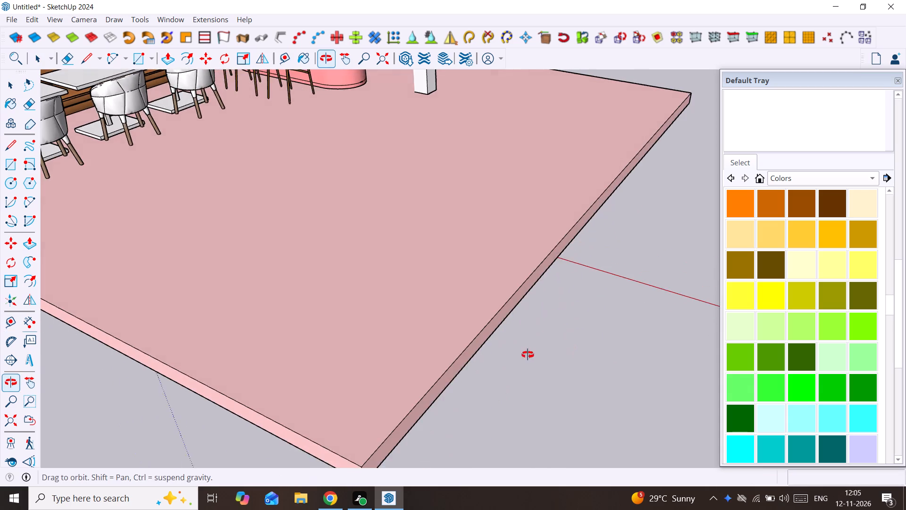
{"action": "middle_click_drag", "start_coordinate": [528, 355], "coordinate": [527, 355]}
{"action": "left_click", "coordinate": [499, 307]}
{"action": "double_click", "coordinate": [501, 309]}
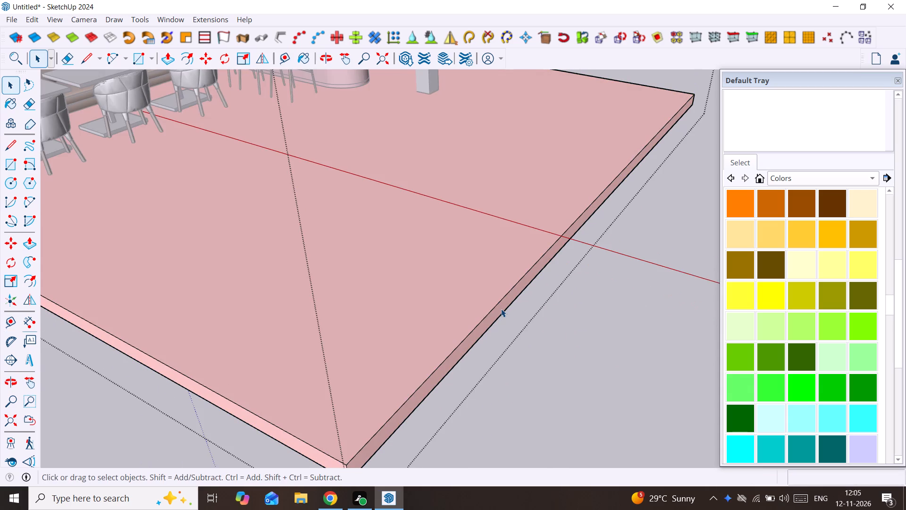
{"action": "left_click", "coordinate": [501, 309]}
{"action": "left_click", "coordinate": [501, 309]}
{"action": "left_click", "coordinate": [501, 309]}
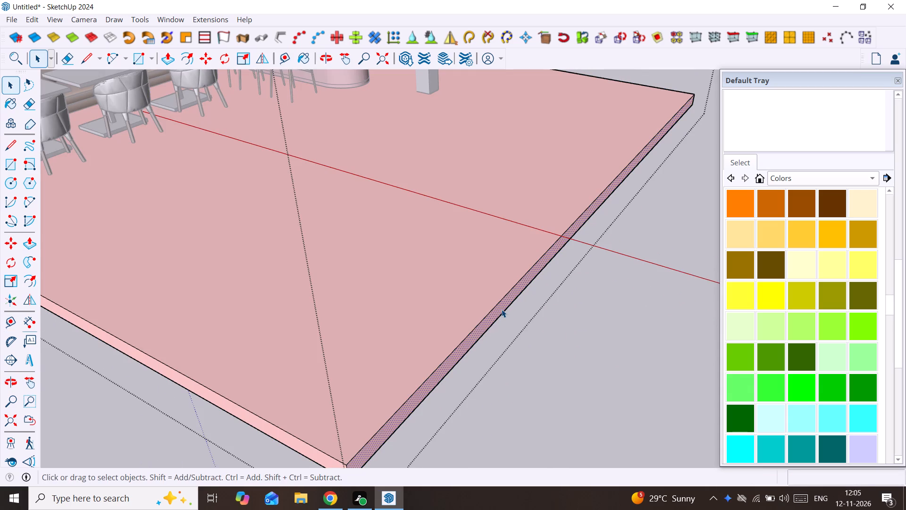
{"action": "key", "text": "p"}
{"action": "left_click", "coordinate": [502, 309], "text": "ctrl"}
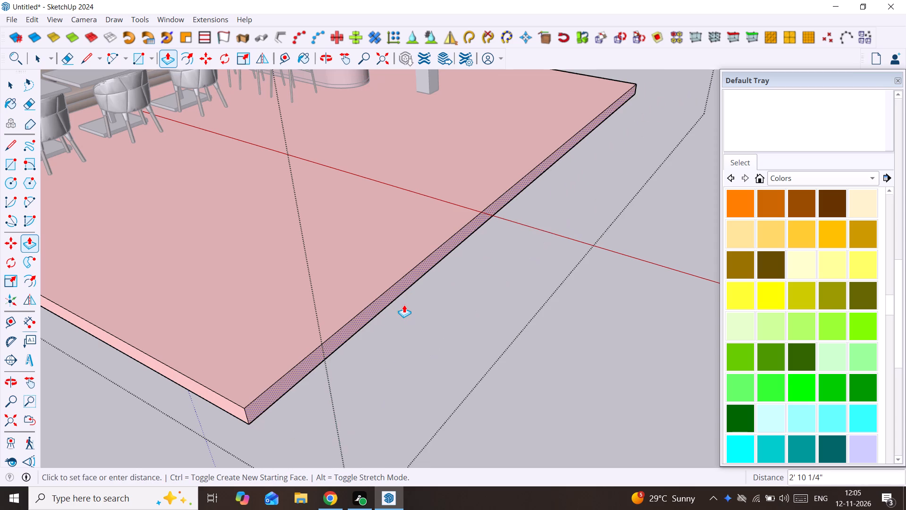
{"action": "middle_click_drag", "start_coordinate": [404, 305], "coordinate": [562, 305]}
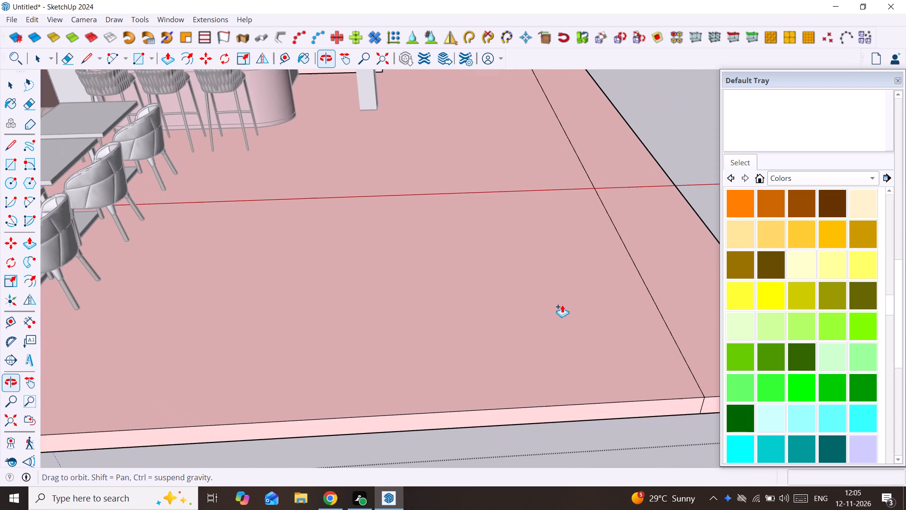
{"action": "type", "text": "9\""}
{"action": "key", "text": "Return"}
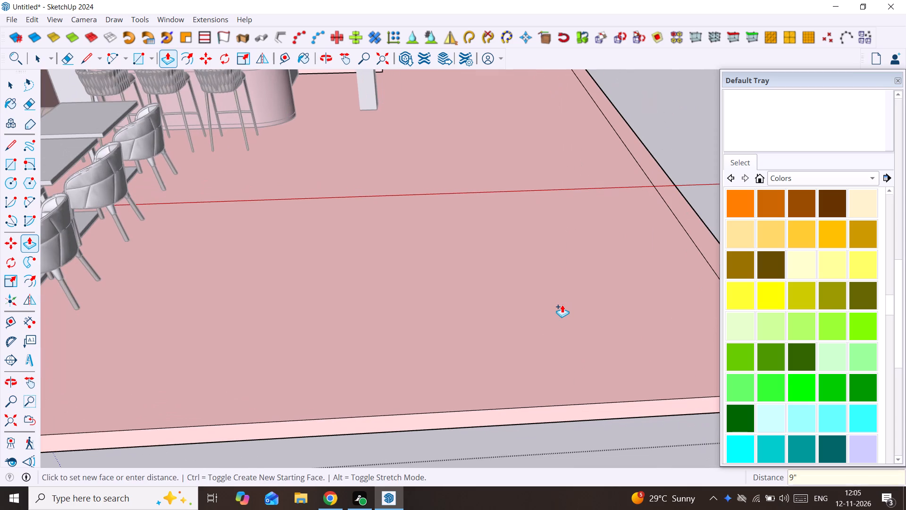
{"action": "key", "text": "space"}
Push/Pull the floor's new edge strip up 11' to form the wall opposite the sofa, and leave the group.
{"action": "scroll", "coordinate": [562, 305], "scroll_direction": "down", "scroll_amount": 10}
{"action": "scroll", "coordinate": [627, 274], "scroll_direction": "up", "scroll_amount": 2}
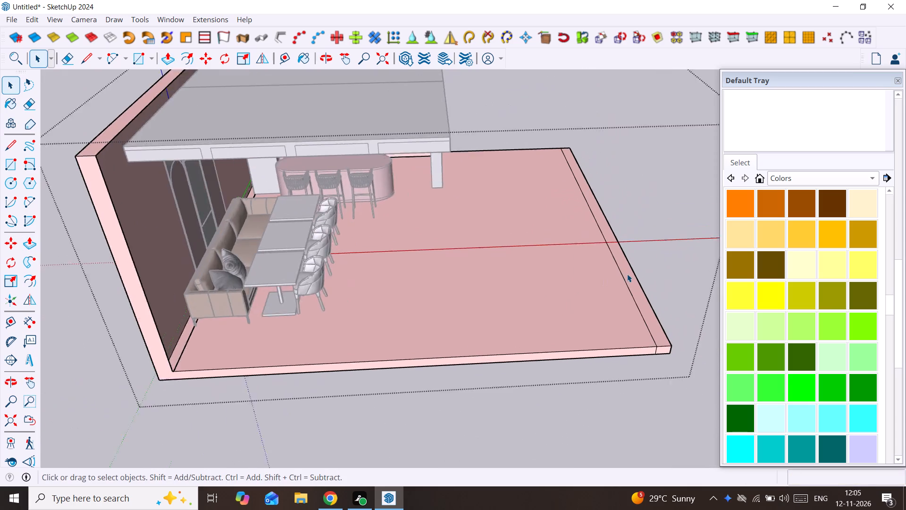
{"action": "scroll", "coordinate": [627, 274], "scroll_direction": "up", "scroll_amount": 1}
{"action": "left_click", "coordinate": [627, 274]}
{"action": "key", "text": "p"}
{"action": "left_click", "coordinate": [627, 274]}
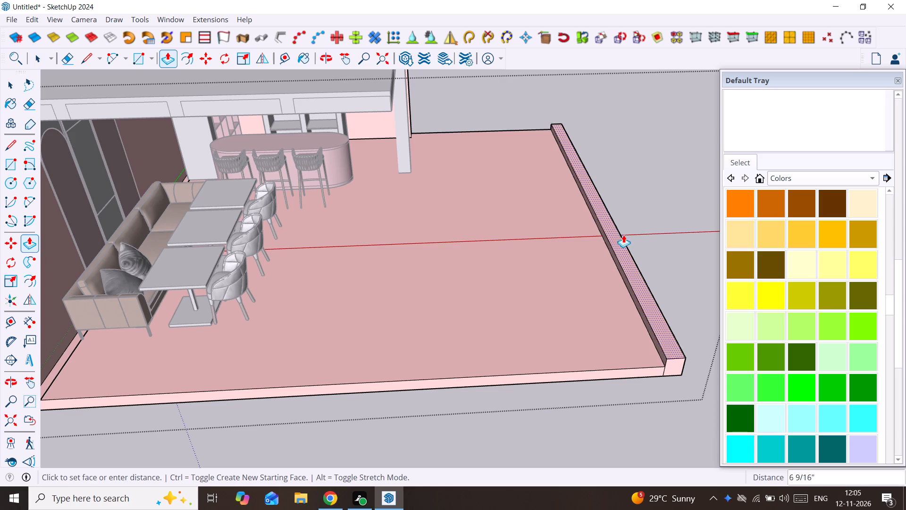
{"action": "scroll", "coordinate": [622, 218], "scroll_direction": "down", "scroll_amount": 7}
{"action": "type", "text": "11'"}
{"action": "key", "text": "Return"}
{"action": "key", "text": "space"}
{"action": "scroll", "coordinate": [621, 162], "scroll_direction": "down", "scroll_amount": 4}
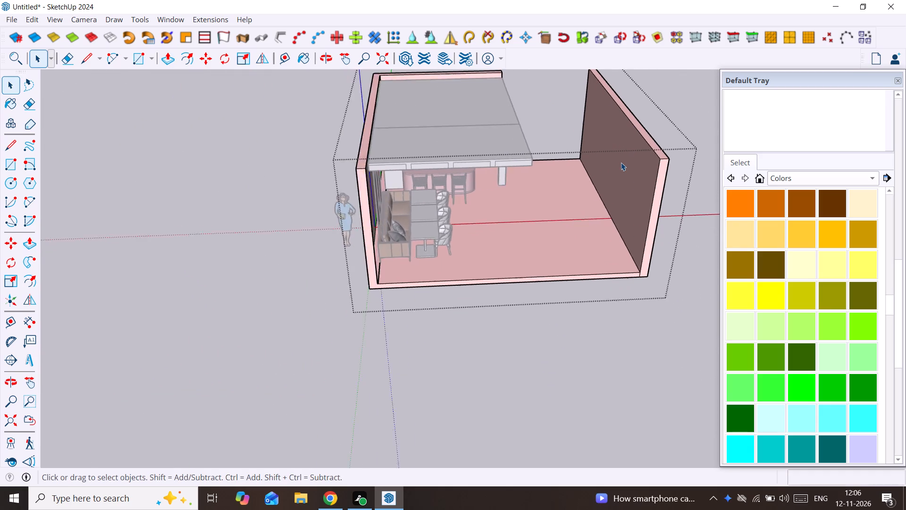
{"action": "middle_click_drag", "start_coordinate": [607, 191], "coordinate": [559, 291], "text": "shift"}
{"action": "left_click", "coordinate": [634, 156]}
Copy the coffered ceiling group 13' 6" across towards the new wall, placing it edge to edge with the original.
{"action": "scroll", "coordinate": [494, 235], "scroll_direction": "up", "scroll_amount": 3}
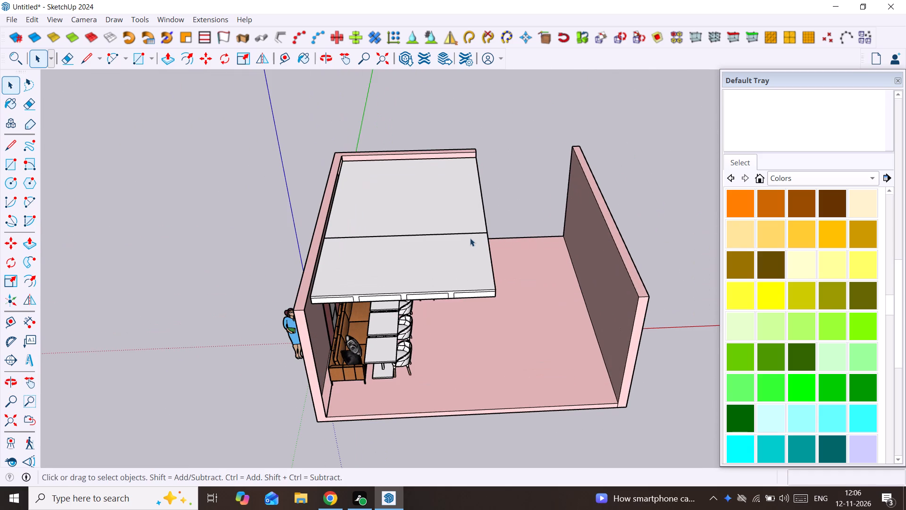
{"action": "left_click", "coordinate": [470, 214]}
{"action": "key", "text": "m"}
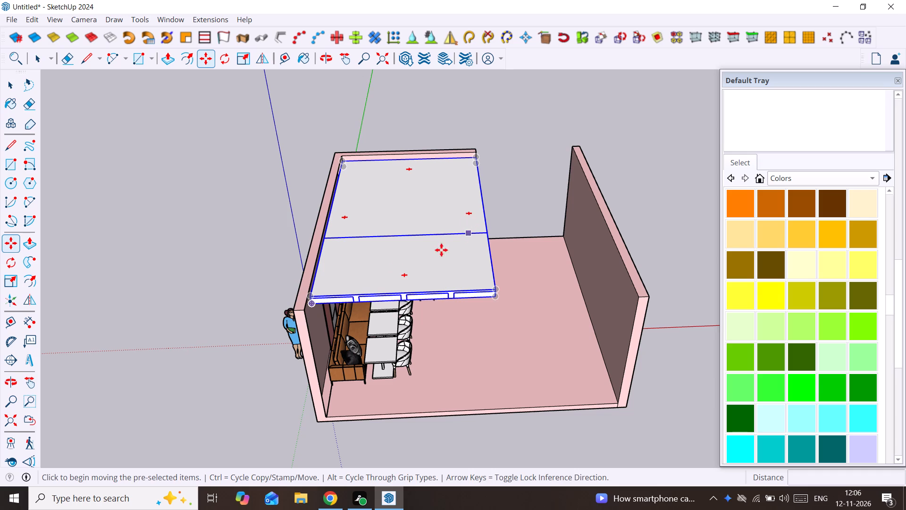
{"action": "scroll", "coordinate": [315, 304], "scroll_direction": "up", "scroll_amount": 13}
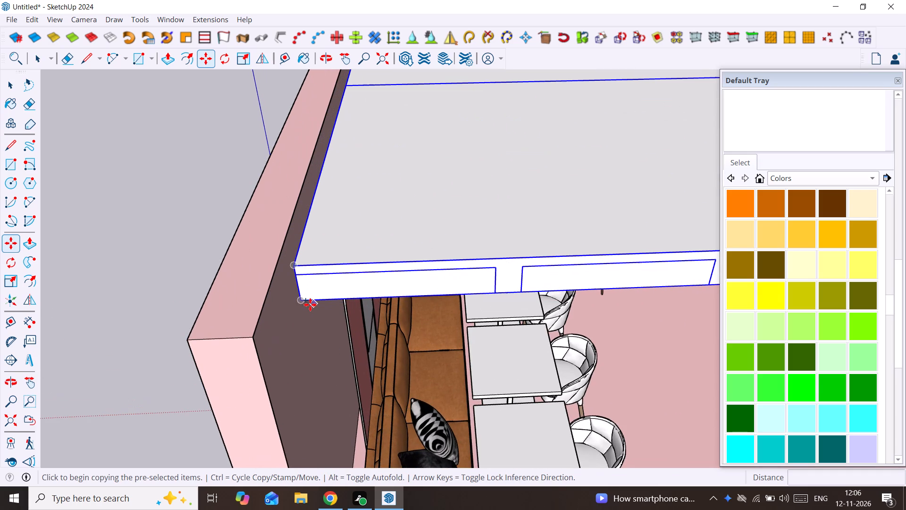
{"action": "left_click", "coordinate": [304, 305]}
{"action": "scroll", "coordinate": [408, 296], "scroll_direction": "down", "scroll_amount": 6}
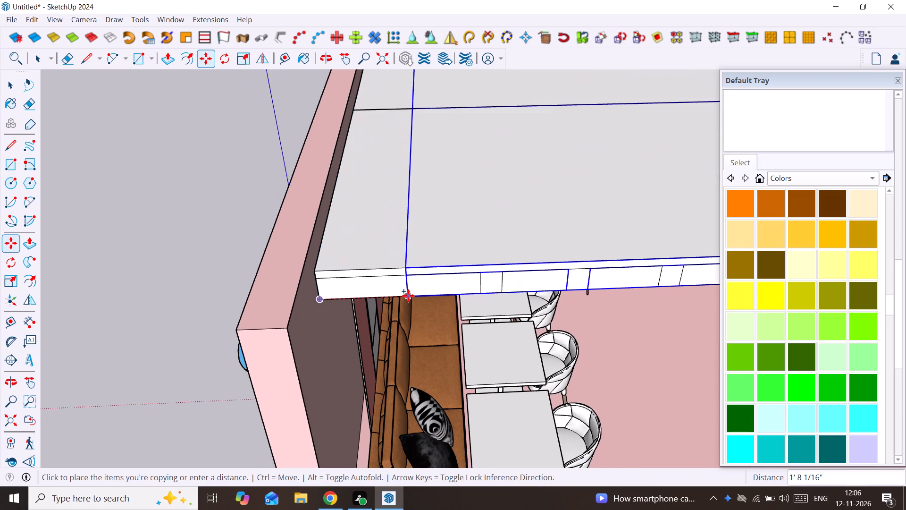
{"action": "scroll", "coordinate": [408, 296], "scroll_direction": "down", "scroll_amount": 18}
{"action": "scroll", "coordinate": [408, 296], "scroll_direction": "down", "scroll_amount": 4}
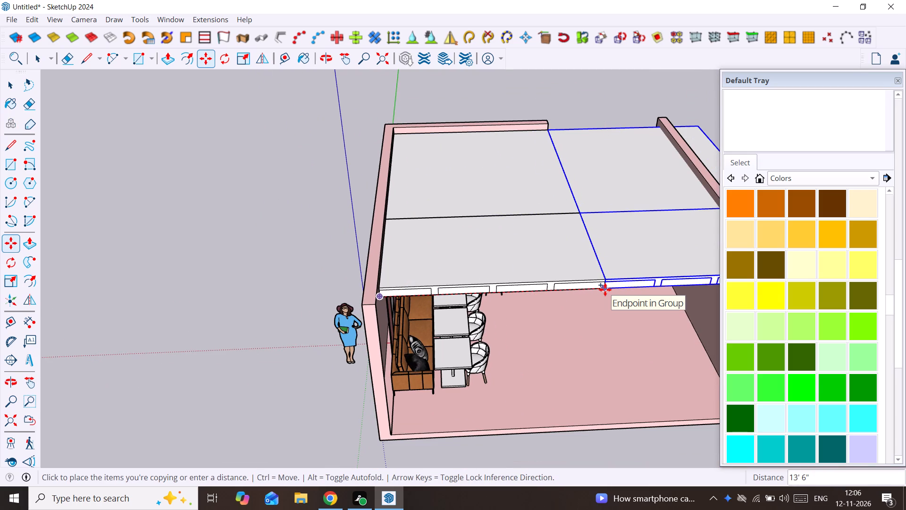
{"action": "left_click", "coordinate": [605, 289]}
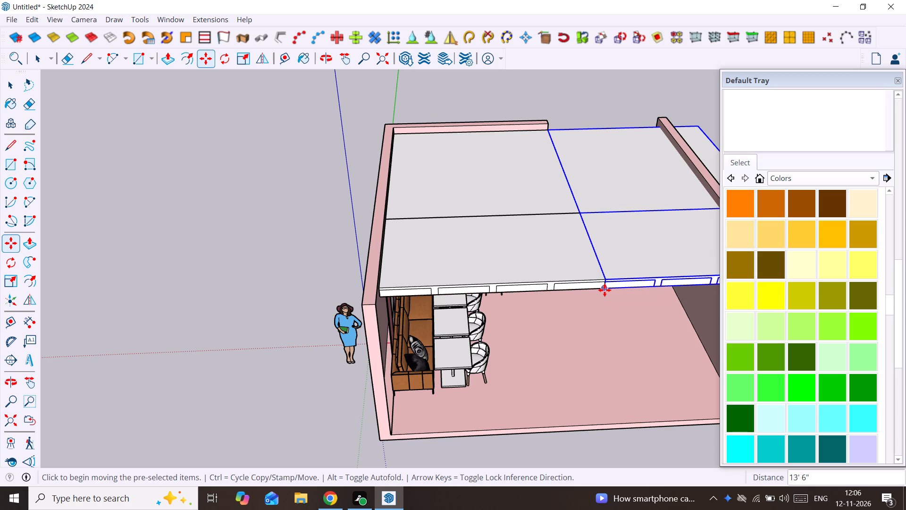
{"action": "middle_click_drag", "start_coordinate": [603, 290], "coordinate": [560, 43]}
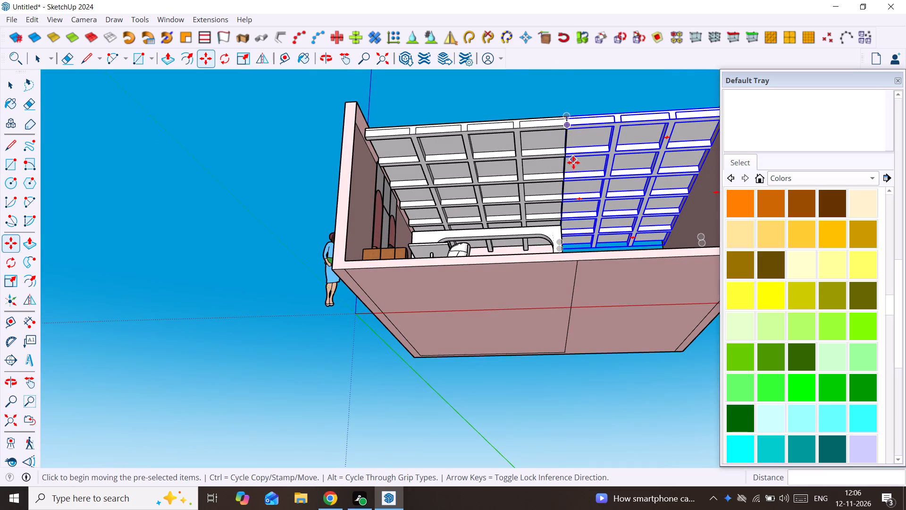
{"action": "scroll", "coordinate": [573, 164], "scroll_direction": "down", "scroll_amount": 4}
{"action": "middle_click_drag", "start_coordinate": [573, 167], "coordinate": [573, 187]}
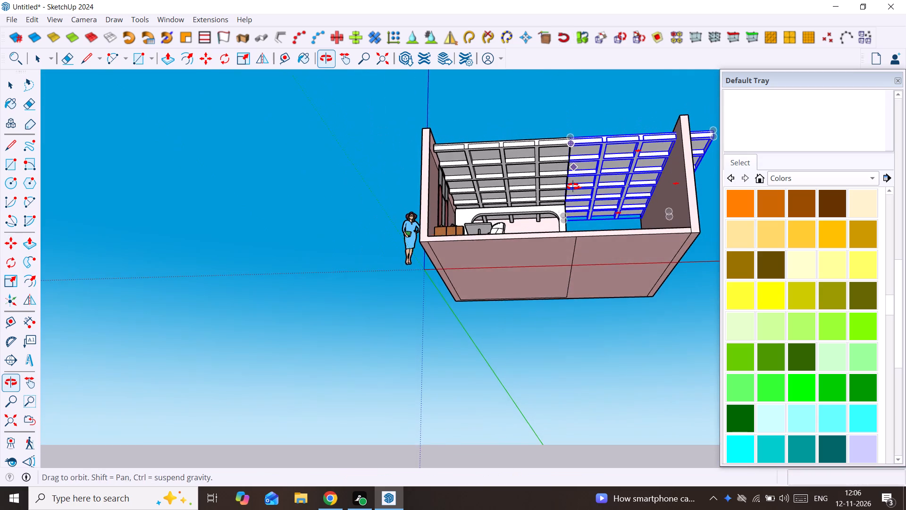
{"action": "middle_click_drag", "start_coordinate": [573, 187], "coordinate": [549, 186]}
{"action": "key", "text": "space"}
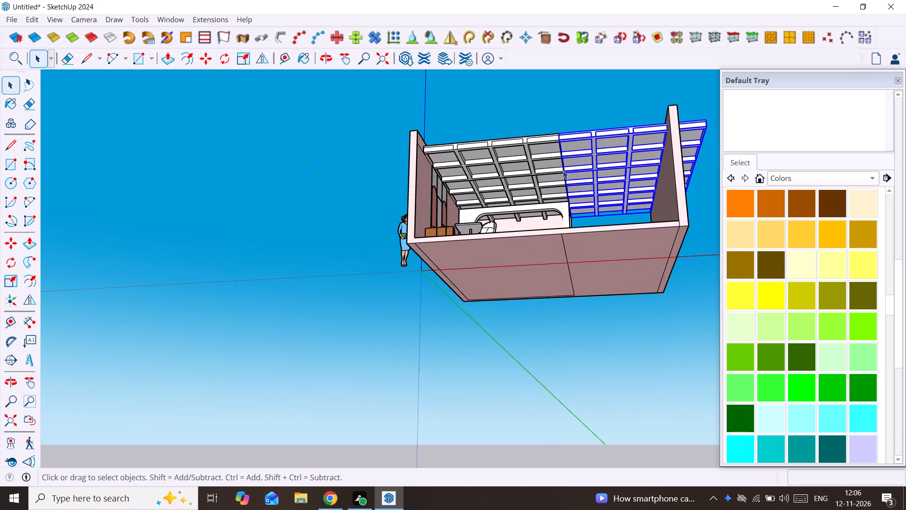
Isolate the copied ceiling group from the rest of the model.
{"action": "right_click", "coordinate": [582, 138]}
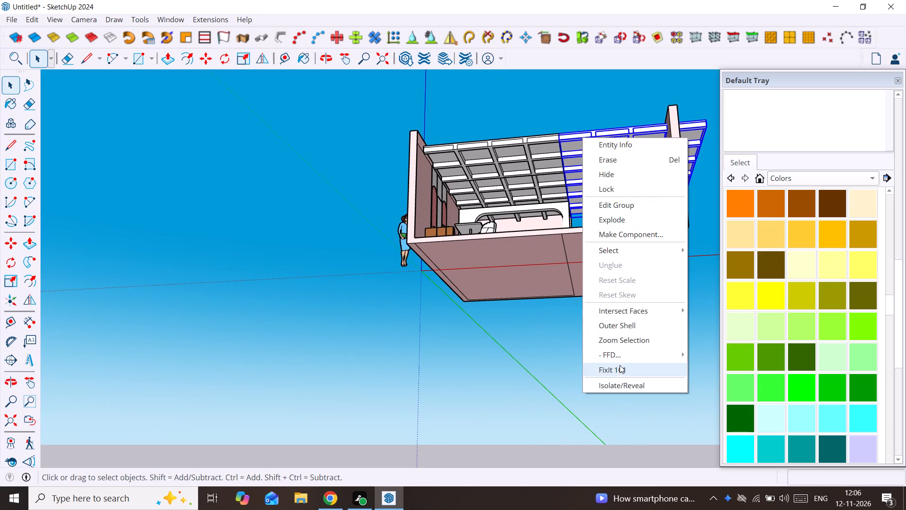
{"action": "left_click", "coordinate": [626, 385]}
In the copied ceiling's shorter two-bay section, Push/Pull the rib-end face adjoining the original ceiling inward by about 3' 11/16".
{"action": "scroll", "coordinate": [541, 214], "scroll_direction": "up", "scroll_amount": 2}
{"action": "middle_click_drag", "start_coordinate": [537, 196], "coordinate": [668, 222]}
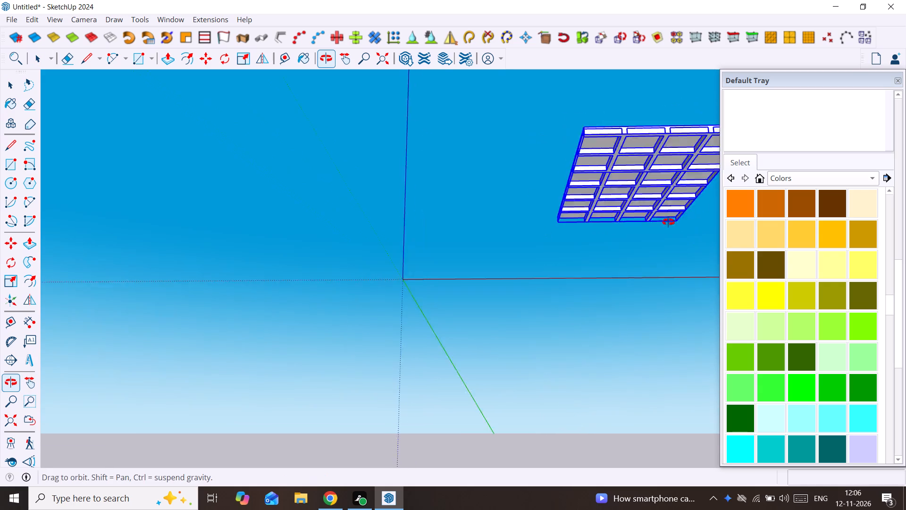
{"action": "middle_click_drag", "start_coordinate": [668, 222], "coordinate": [730, 280]}
{"action": "scroll", "coordinate": [625, 187], "scroll_direction": "up", "scroll_amount": 7}
{"action": "middle_click_drag", "start_coordinate": [594, 169], "coordinate": [732, 276]}
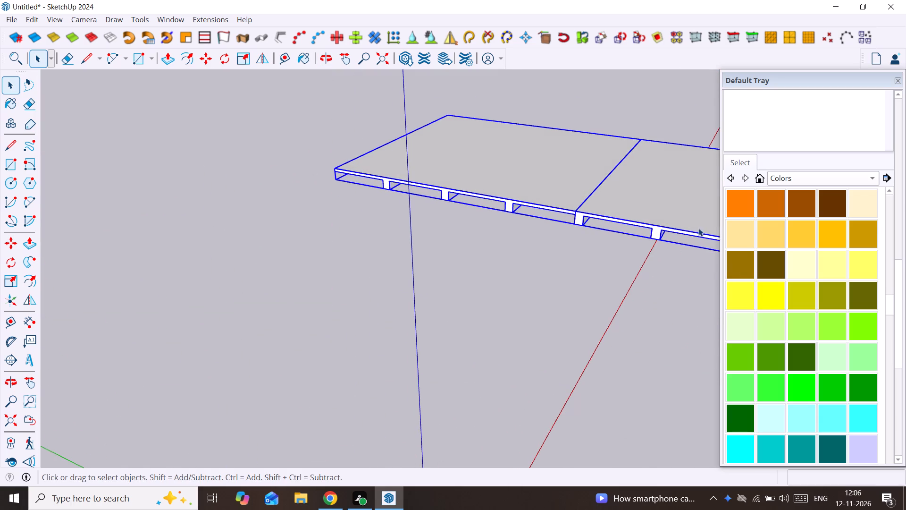
{"action": "double_click", "coordinate": [686, 228]}
{"action": "scroll", "coordinate": [676, 228], "scroll_direction": "up", "scroll_amount": 2}
{"action": "middle_click_drag", "start_coordinate": [671, 228], "coordinate": [585, 226]}
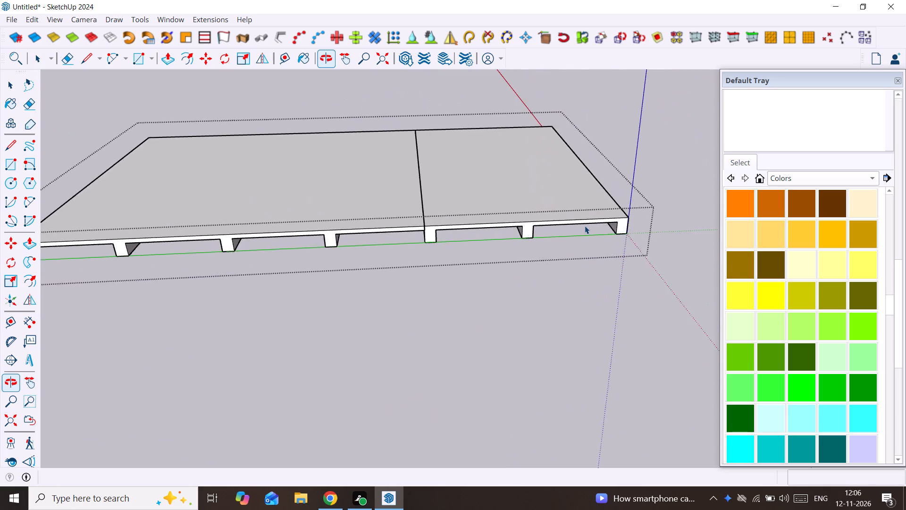
{"action": "scroll", "coordinate": [584, 226], "scroll_direction": "up", "scroll_amount": 4}
{"action": "left_click", "coordinate": [587, 219]}
{"action": "scroll", "coordinate": [587, 219], "scroll_direction": "up", "scroll_amount": 4}
{"action": "triple_click", "coordinate": [587, 219]}
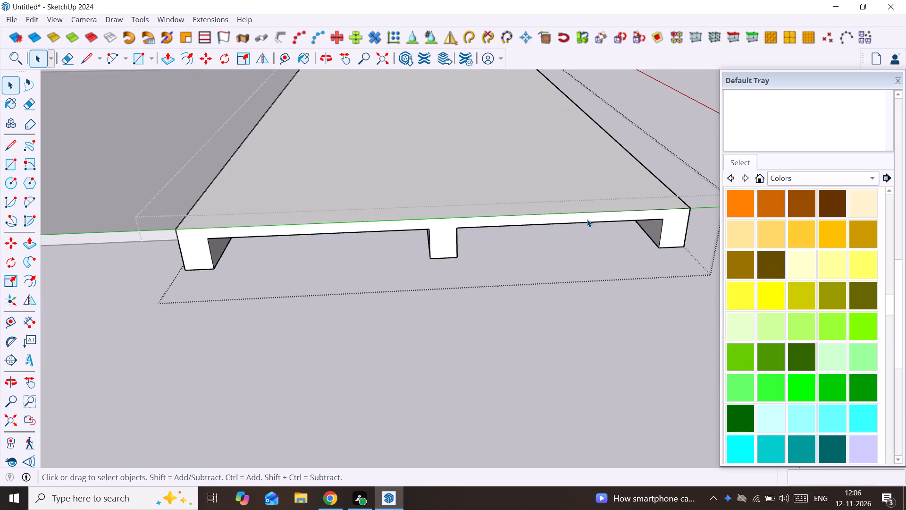
{"action": "scroll", "coordinate": [588, 218], "scroll_direction": "up", "scroll_amount": 4}
{"action": "left_click", "coordinate": [588, 218]}
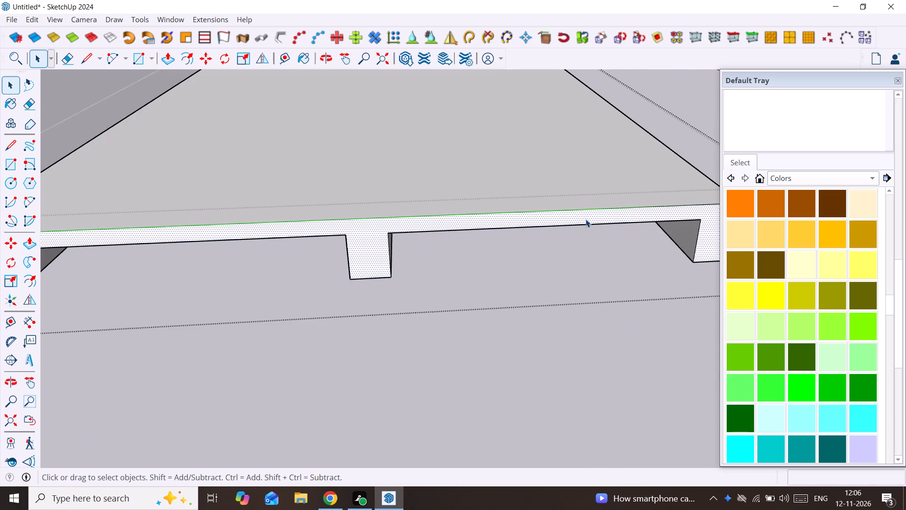
{"action": "key", "text": "p"}
{"action": "left_click", "coordinate": [586, 219]}
{"action": "middle_click_drag", "start_coordinate": [586, 217], "coordinate": [126, 52]}
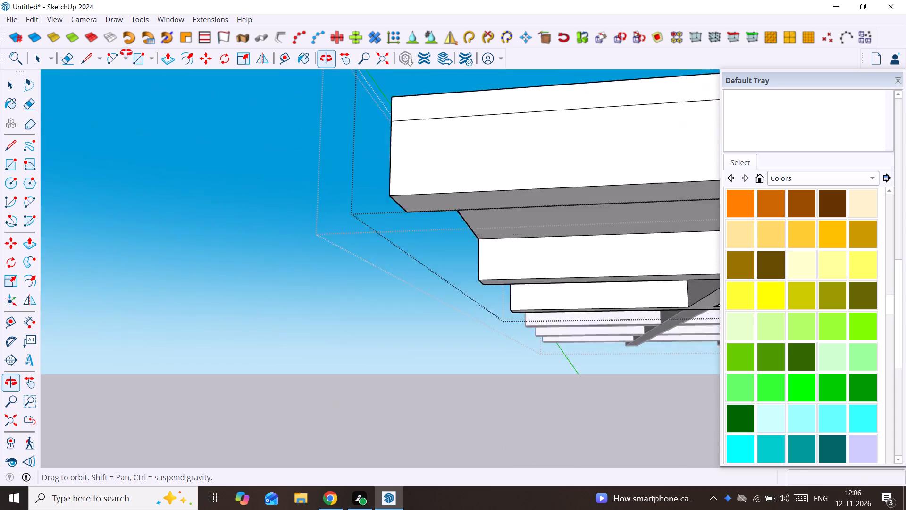
{"action": "middle_click_drag", "start_coordinate": [126, 52], "coordinate": [127, 48]}
{"action": "scroll", "coordinate": [549, 191], "scroll_direction": "down", "scroll_amount": 4}
{"action": "middle_click_drag", "start_coordinate": [549, 191], "coordinate": [358, 121], "text": "shift"}
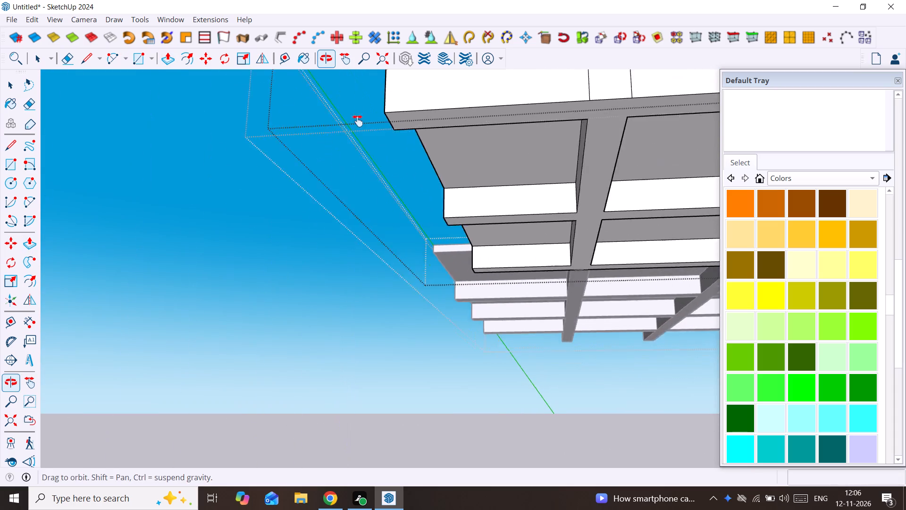
{"action": "middle_click_drag", "start_coordinate": [358, 121], "coordinate": [354, 120], "text": "shift"}
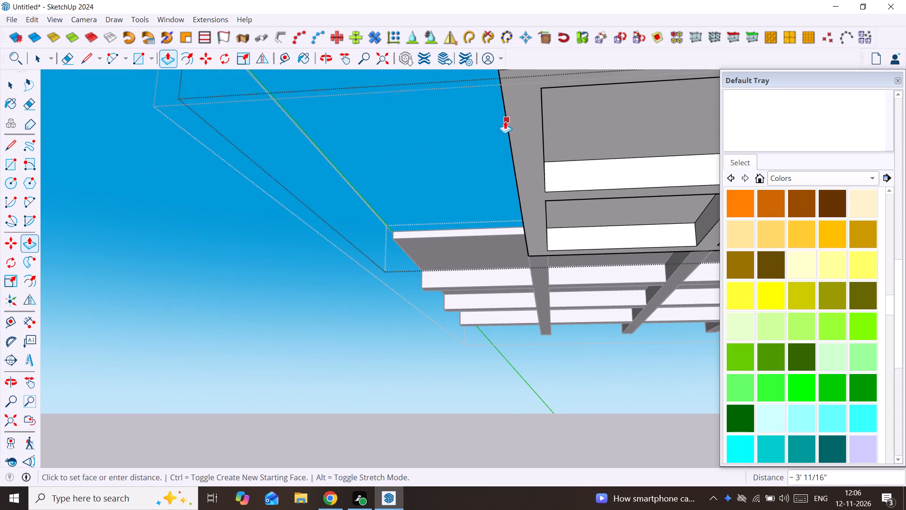
{"action": "left_click", "coordinate": [505, 121]}
{"action": "middle_click_drag", "start_coordinate": [415, 177], "coordinate": [624, 186]}
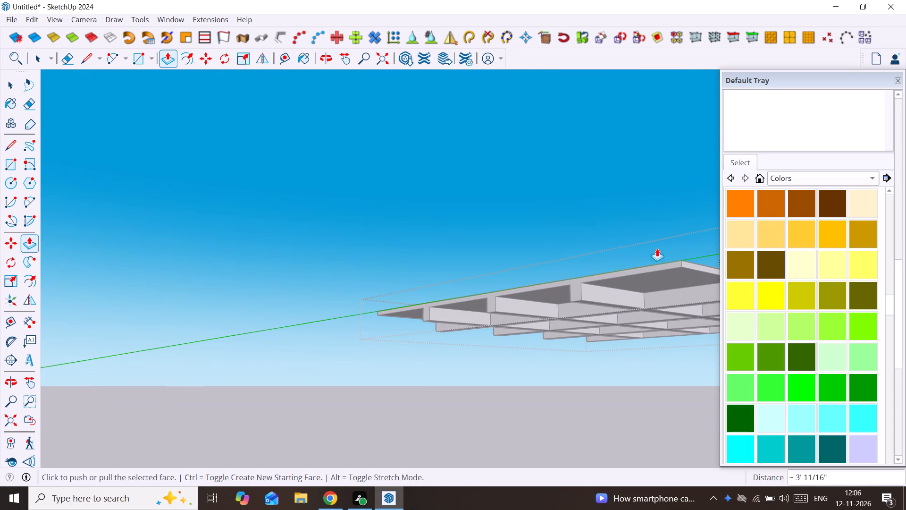
{"action": "key", "text": "space"}
{"action": "left_click", "coordinate": [552, 197]}
In the copied ceiling's longer section, Push/Pull the matching rib-end face inward by the same distance, about 3' 11/16".
{"action": "double_click", "coordinate": [636, 277]}
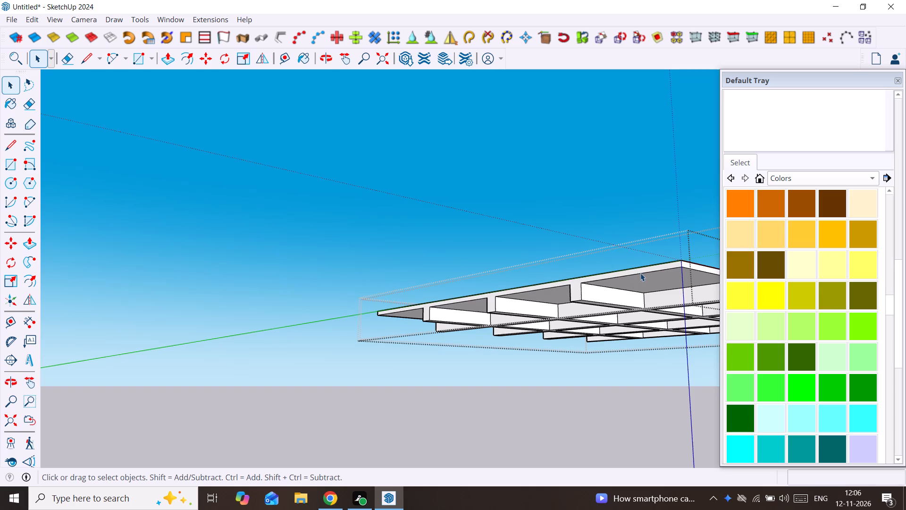
{"action": "left_click", "coordinate": [640, 273]}
{"action": "scroll", "coordinate": [640, 273], "scroll_direction": "up", "scroll_amount": 6}
{"action": "left_click", "coordinate": [536, 293]}
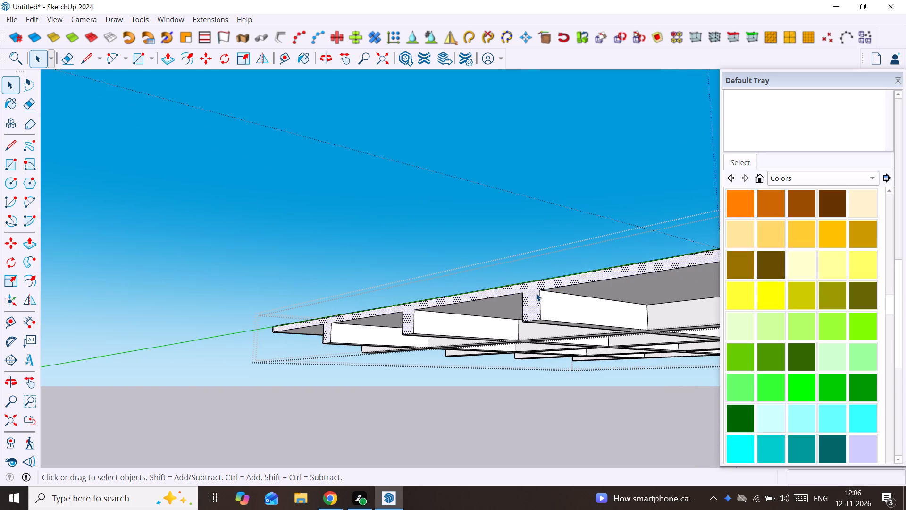
{"action": "key", "text": "p"}
{"action": "double_click", "coordinate": [536, 293]}
{"action": "key", "text": "space"}
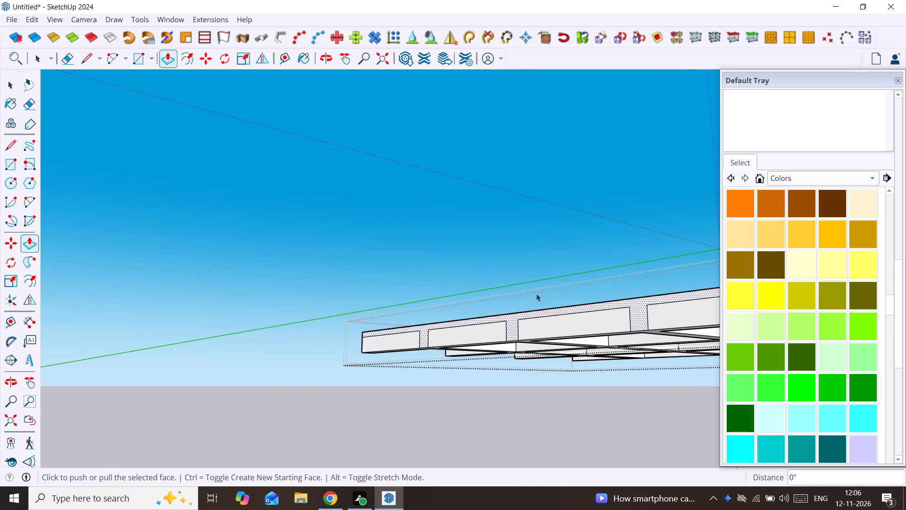
Leave the copied ceiling group and bring the rest of the café model back into view.
{"action": "scroll", "coordinate": [536, 293], "scroll_direction": "down", "scroll_amount": 20}
{"action": "middle_click_drag", "start_coordinate": [538, 293], "coordinate": [661, 363]}
{"action": "left_click", "coordinate": [663, 377]}
{"action": "left_click", "coordinate": [419, 377]}
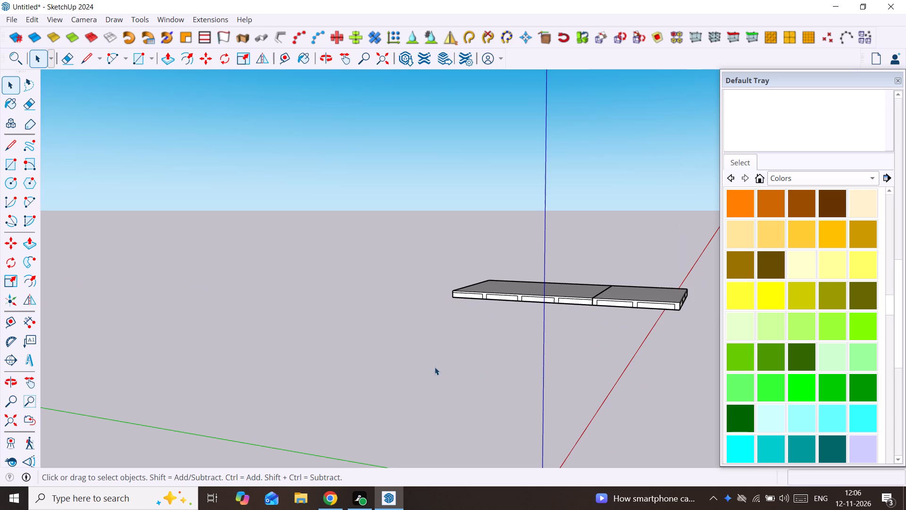
{"action": "left_click", "coordinate": [620, 297]}
{"action": "right_click", "coordinate": [620, 297]}
{"action": "left_click", "coordinate": [643, 289]}
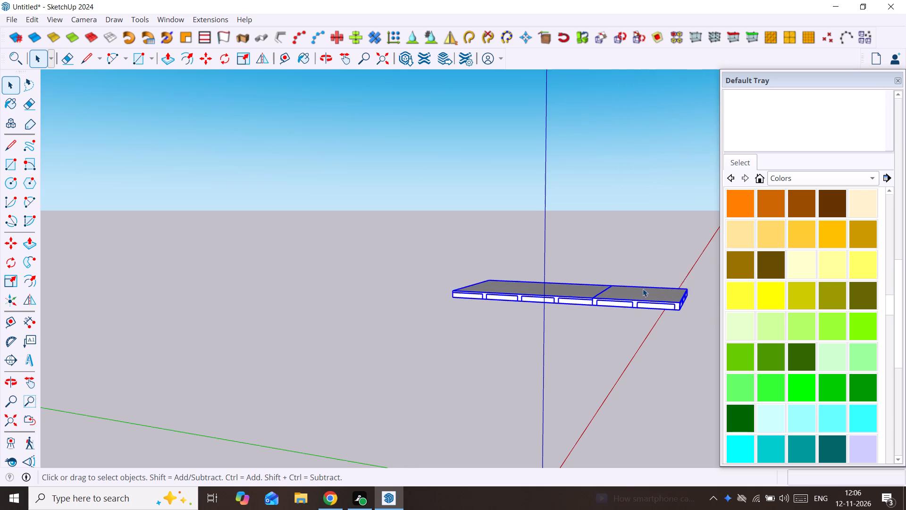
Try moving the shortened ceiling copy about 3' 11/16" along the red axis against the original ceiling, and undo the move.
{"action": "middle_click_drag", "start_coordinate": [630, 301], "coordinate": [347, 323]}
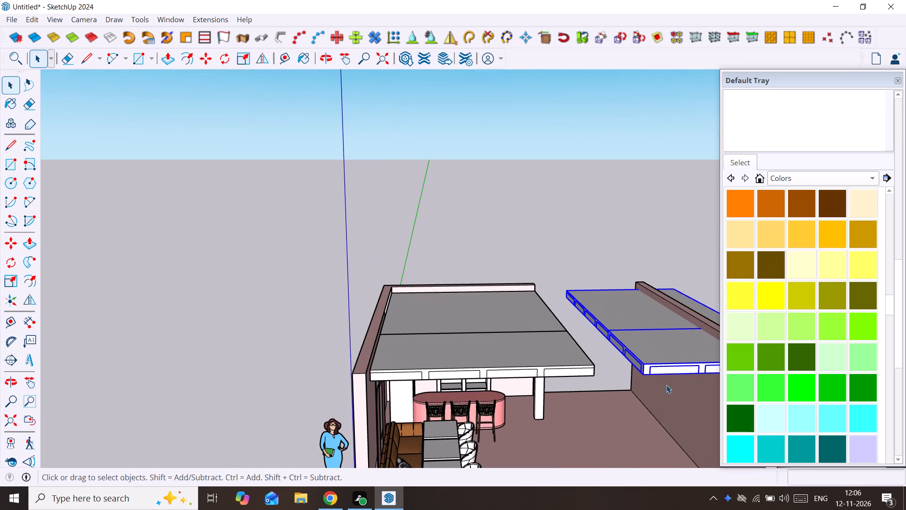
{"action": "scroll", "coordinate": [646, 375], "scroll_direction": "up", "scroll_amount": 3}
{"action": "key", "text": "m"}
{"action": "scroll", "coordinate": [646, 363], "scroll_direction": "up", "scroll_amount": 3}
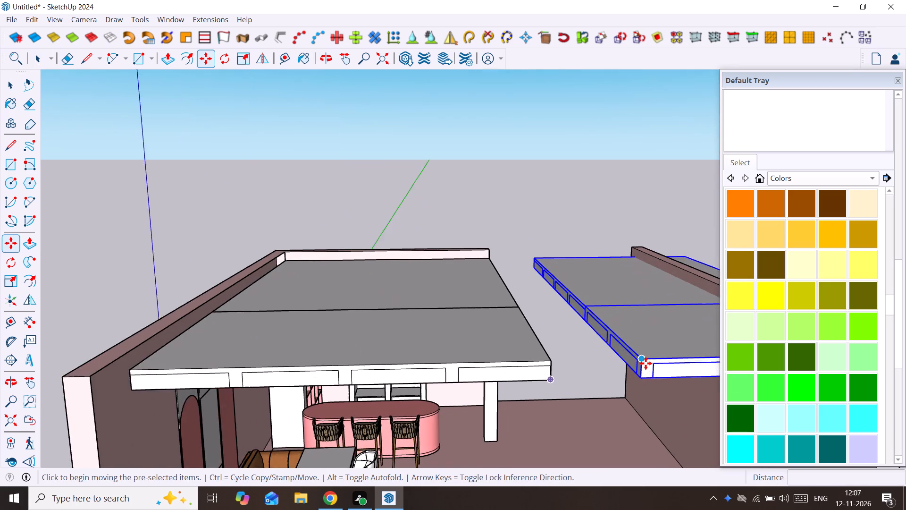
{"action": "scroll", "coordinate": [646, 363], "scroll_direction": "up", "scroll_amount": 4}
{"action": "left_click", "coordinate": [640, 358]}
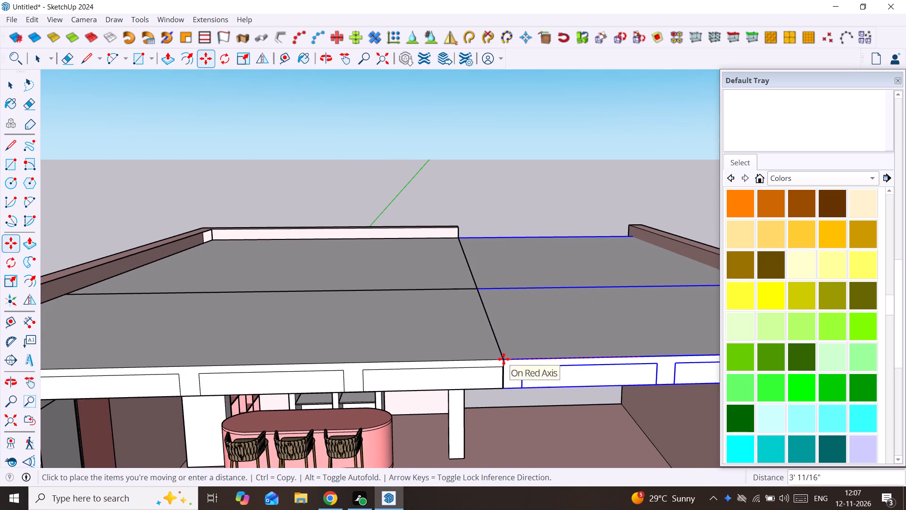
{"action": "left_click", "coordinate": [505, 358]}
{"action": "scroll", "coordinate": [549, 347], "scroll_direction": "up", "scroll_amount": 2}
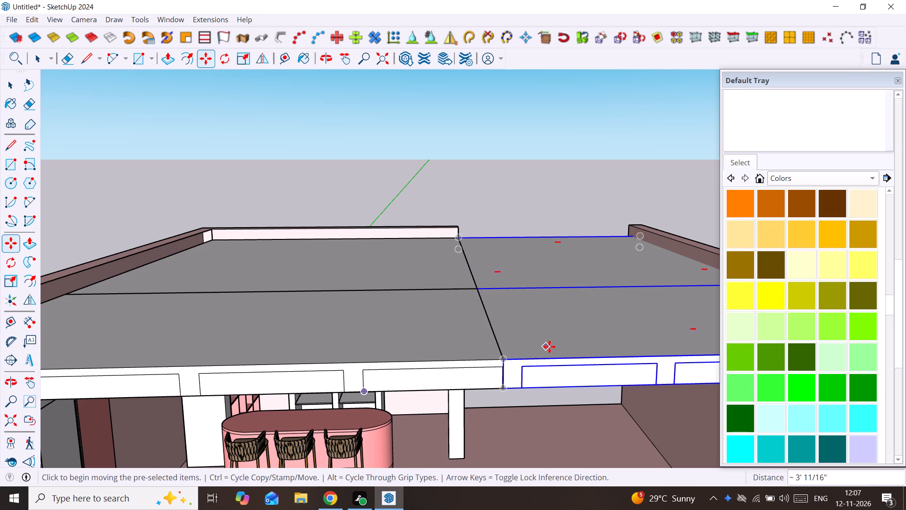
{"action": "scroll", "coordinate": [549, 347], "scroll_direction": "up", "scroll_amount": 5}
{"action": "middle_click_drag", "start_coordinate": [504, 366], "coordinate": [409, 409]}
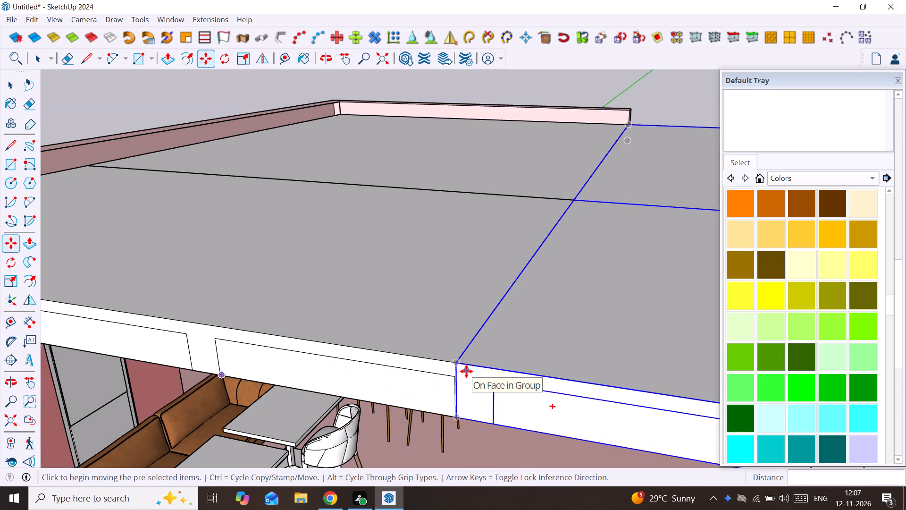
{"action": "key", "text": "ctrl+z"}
Move the shortened ceiling copy by its front corner onto the original ceiling's matching front corner.
{"action": "scroll", "coordinate": [470, 378], "scroll_direction": "down", "scroll_amount": 4}
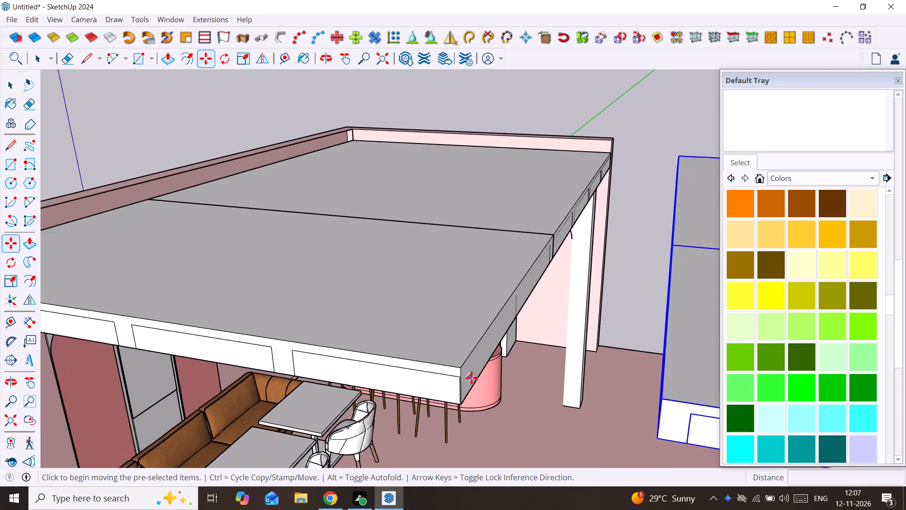
{"action": "scroll", "coordinate": [471, 378], "scroll_direction": "down", "scroll_amount": 3}
{"action": "left_click", "coordinate": [613, 394]}
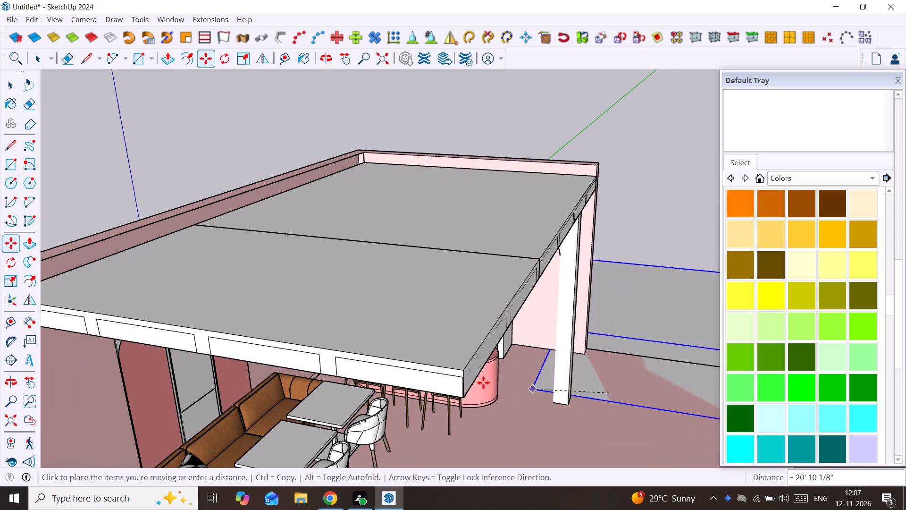
{"action": "left_click", "coordinate": [463, 372]}
{"action": "key", "text": "space"}
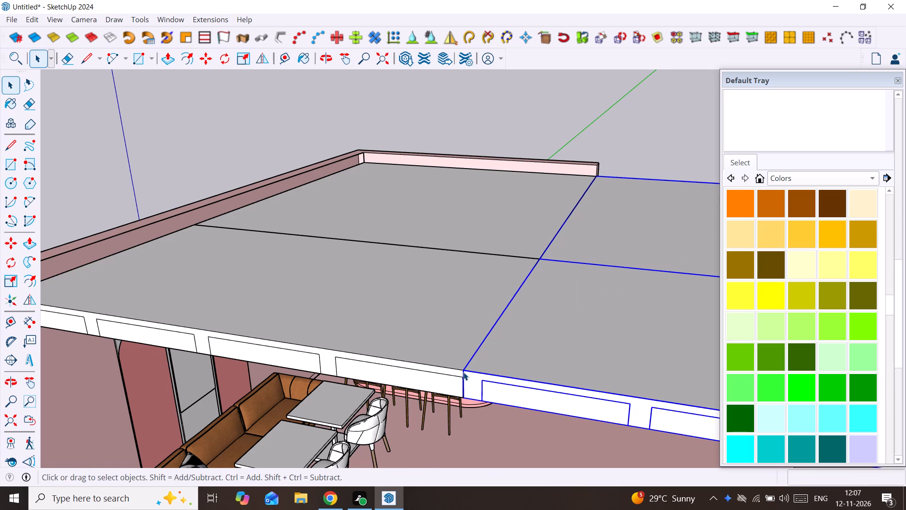
Examine the joint between the two ceiling sections and the ceiling's fit against the new wall from above and below.
{"action": "scroll", "coordinate": [463, 372], "scroll_direction": "down", "scroll_amount": 20}
{"action": "scroll", "coordinate": [463, 372], "scroll_direction": "down", "scroll_amount": 7}
{"action": "left_click", "coordinate": [464, 372]}
{"action": "scroll", "coordinate": [464, 372], "scroll_direction": "down", "scroll_amount": 5}
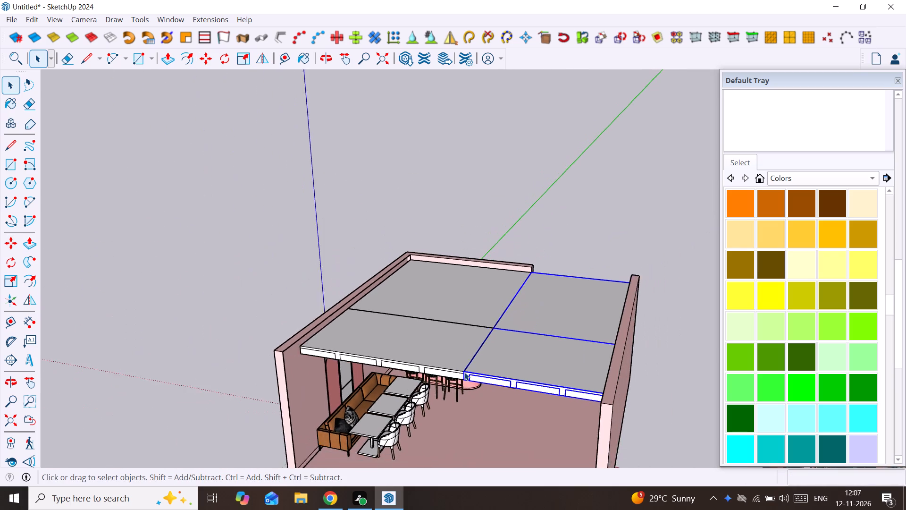
{"action": "middle_click_drag", "start_coordinate": [464, 372], "coordinate": [542, 146]}
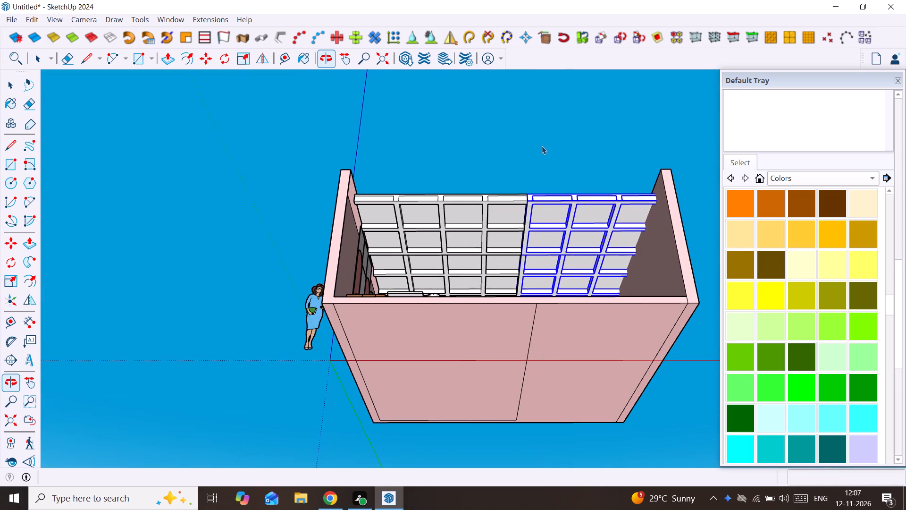
{"action": "key", "text": "space"}
{"action": "left_click", "coordinate": [544, 140]}
{"action": "scroll", "coordinate": [612, 186], "scroll_direction": "up", "scroll_amount": 3}
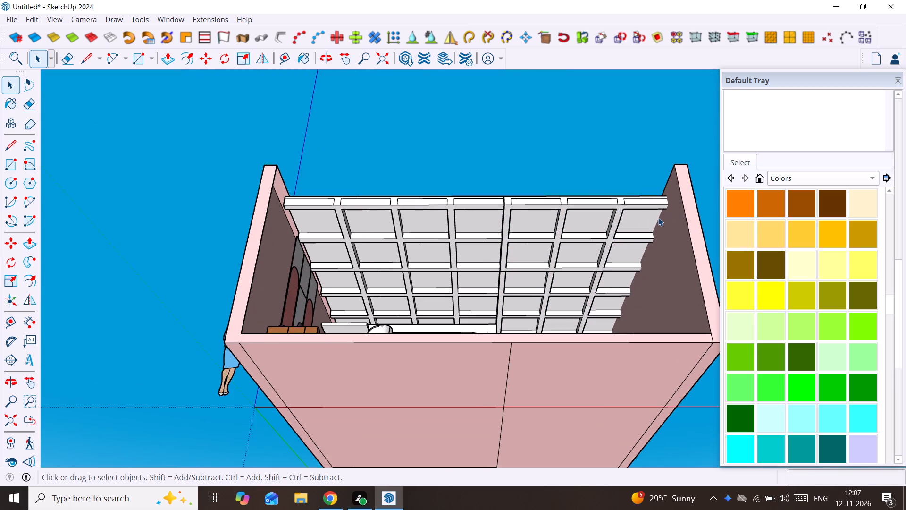
{"action": "scroll", "coordinate": [646, 226], "scroll_direction": "down", "scroll_amount": 3}
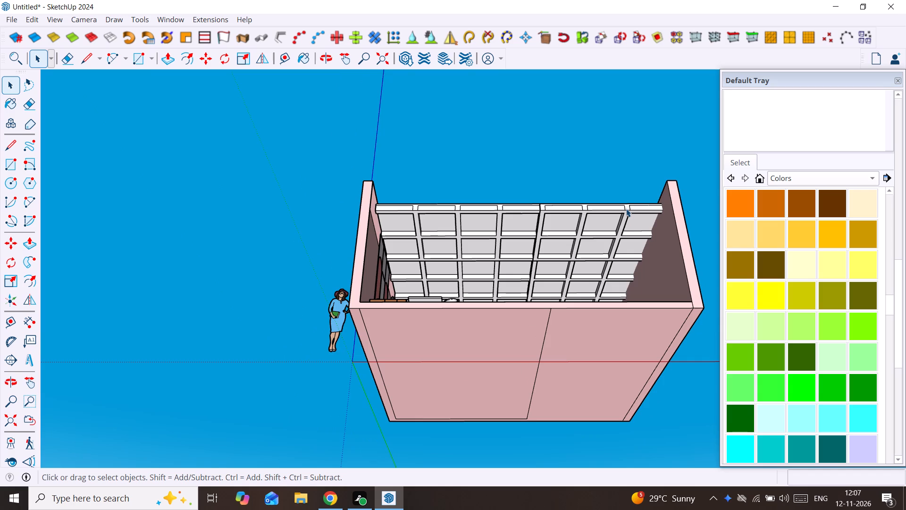
{"action": "left_click", "coordinate": [626, 209]}
{"action": "scroll", "coordinate": [675, 217], "scroll_direction": "up", "scroll_amount": 1}
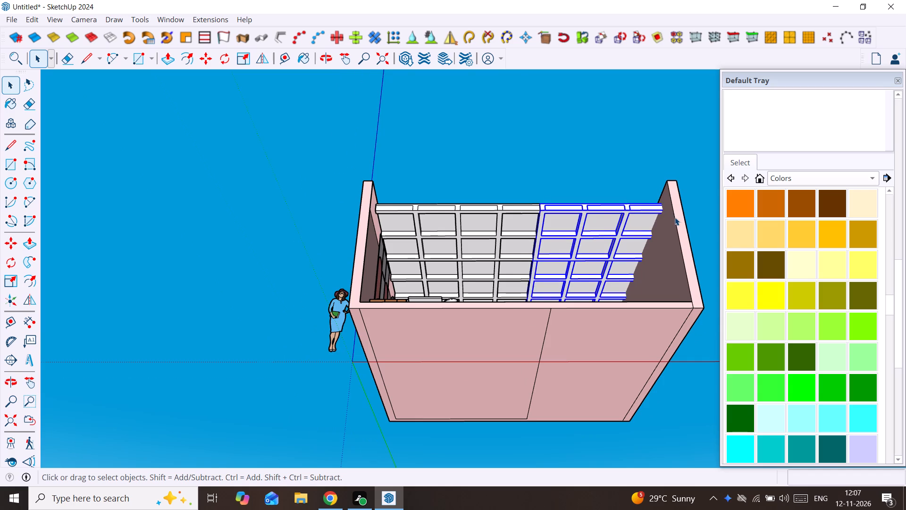
{"action": "scroll", "coordinate": [675, 217], "scroll_direction": "up", "scroll_amount": 1}
{"action": "middle_click_drag", "start_coordinate": [663, 230], "coordinate": [561, 342]}
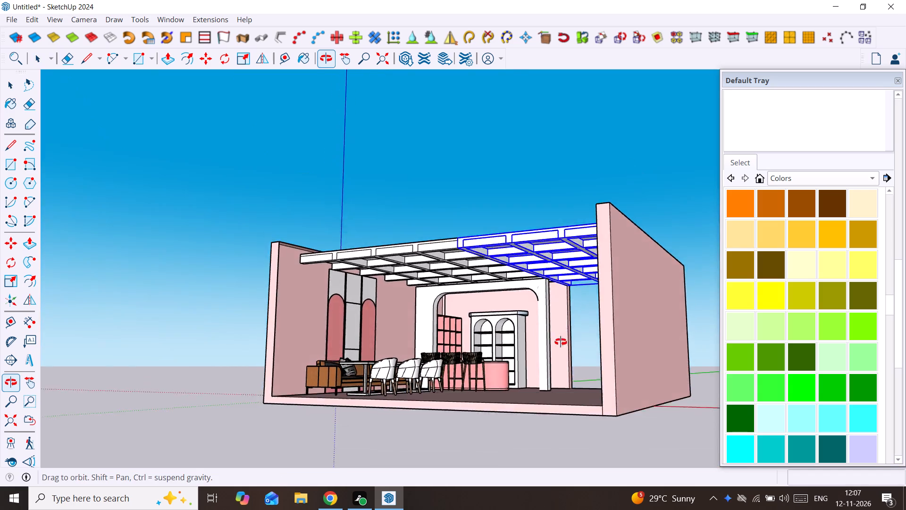
{"action": "middle_click_drag", "start_coordinate": [561, 342], "coordinate": [620, 350]}
Inside the room group, Push/Pull the new wall's top face down by 6' 2".
{"action": "left_click", "coordinate": [658, 320]}
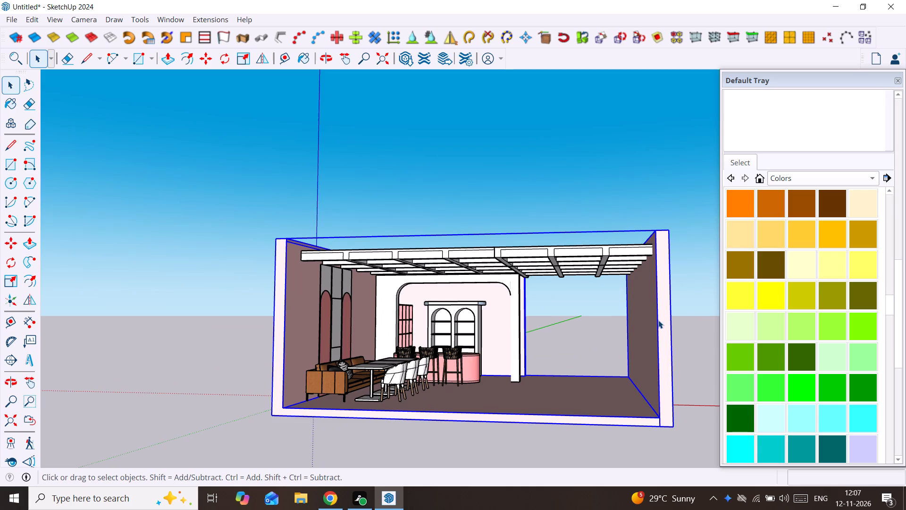
{"action": "left_click", "coordinate": [658, 320]}
{"action": "double_click", "coordinate": [660, 307]}
{"action": "scroll", "coordinate": [667, 250], "scroll_direction": "up", "scroll_amount": 1}
{"action": "middle_click_drag", "start_coordinate": [667, 250], "coordinate": [662, 281]}
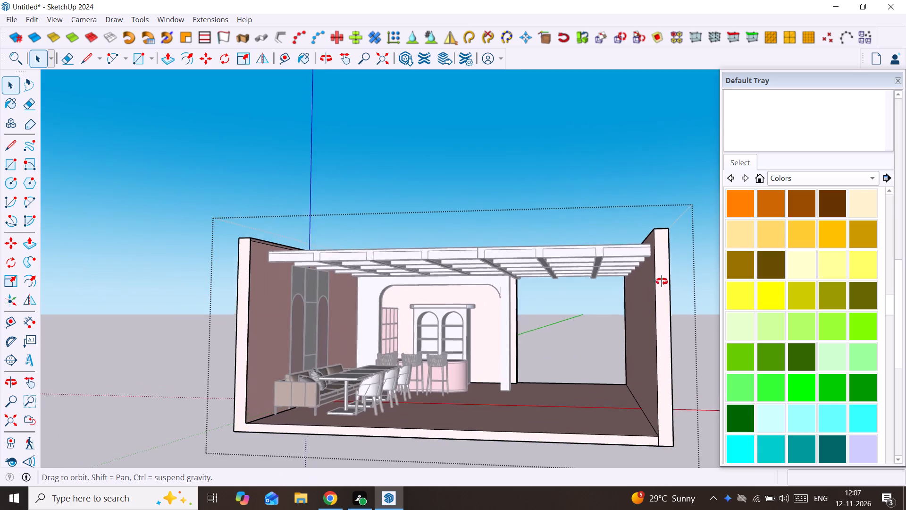
{"action": "middle_click_drag", "start_coordinate": [662, 281], "coordinate": [662, 362]}
{"action": "left_click", "coordinate": [651, 308]}
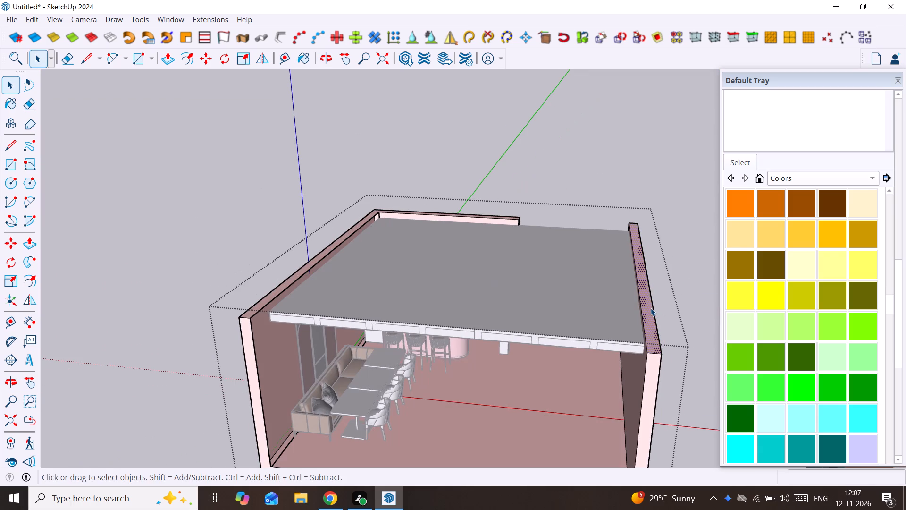
{"action": "key", "text": "p"}
{"action": "left_click", "coordinate": [651, 308]}
{"action": "left_click", "coordinate": [651, 394]}
Push/Pull the new wall's top face back up by about 3' 6 9/16", towards the ceiling's underside.
{"action": "scroll", "coordinate": [651, 392], "scroll_direction": "up", "scroll_amount": 1}
{"action": "middle_click_drag", "start_coordinate": [651, 391], "coordinate": [640, 347]}
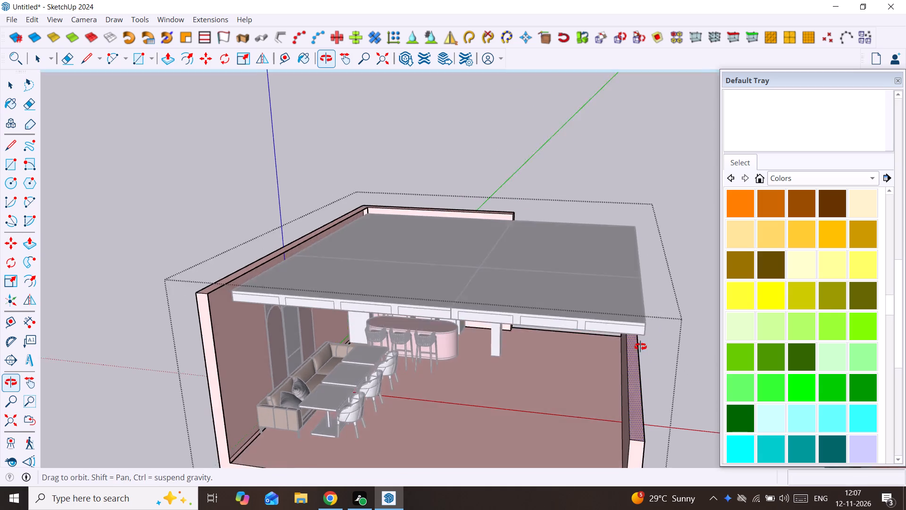
{"action": "middle_click_drag", "start_coordinate": [640, 347], "coordinate": [577, 265]}
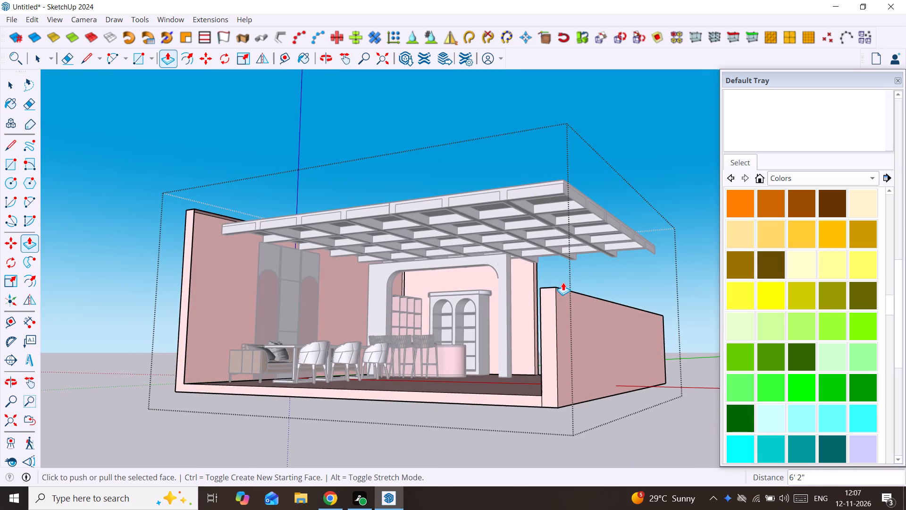
{"action": "left_click", "coordinate": [563, 282]}
{"action": "middle_click_drag", "start_coordinate": [596, 191], "coordinate": [774, 191]}
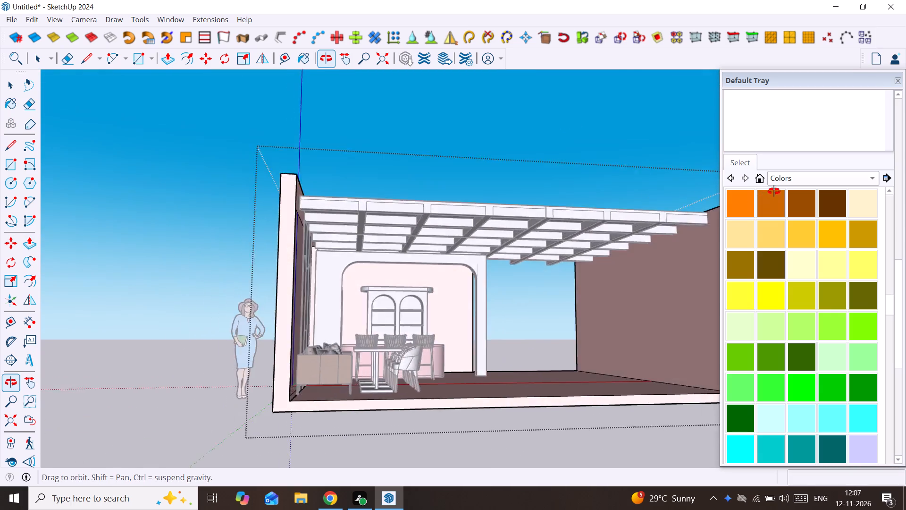
{"action": "middle_click_drag", "start_coordinate": [774, 191], "coordinate": [653, 148]}
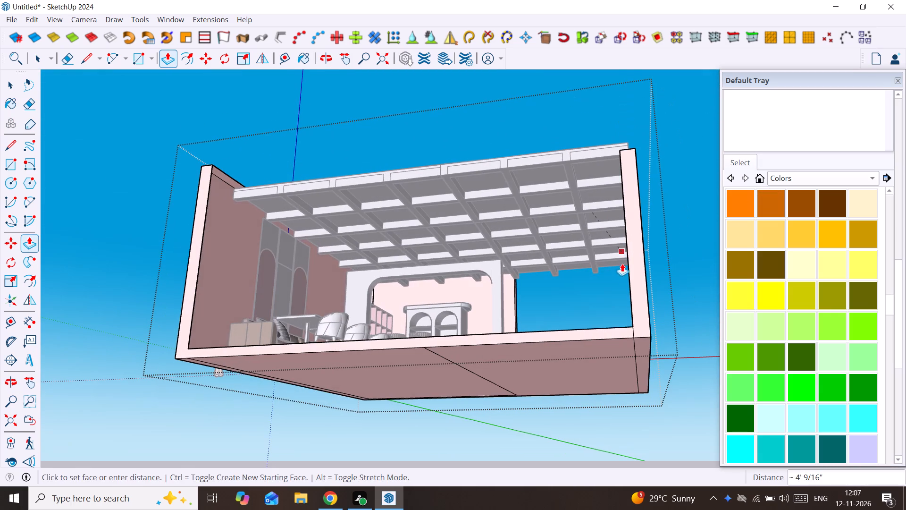
{"action": "middle_click_drag", "start_coordinate": [627, 300], "coordinate": [495, 356]}
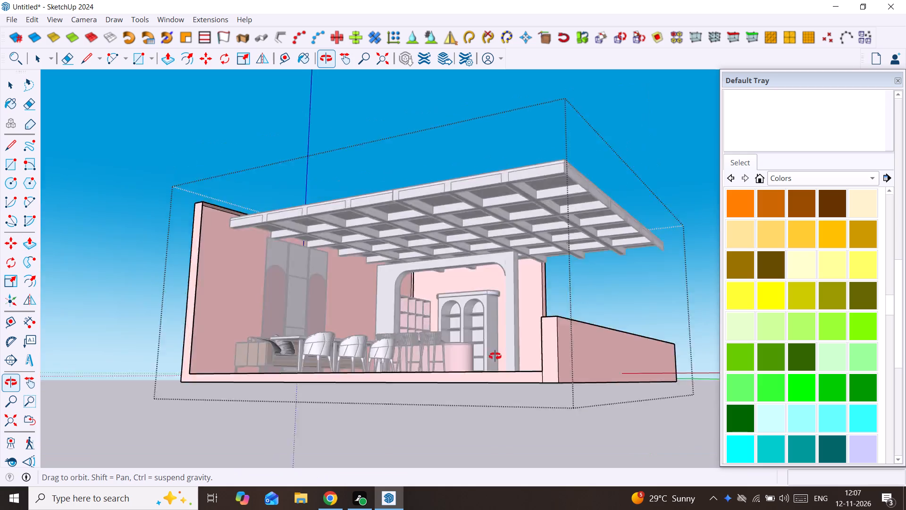
{"action": "middle_click_drag", "start_coordinate": [495, 356], "coordinate": [493, 363]}
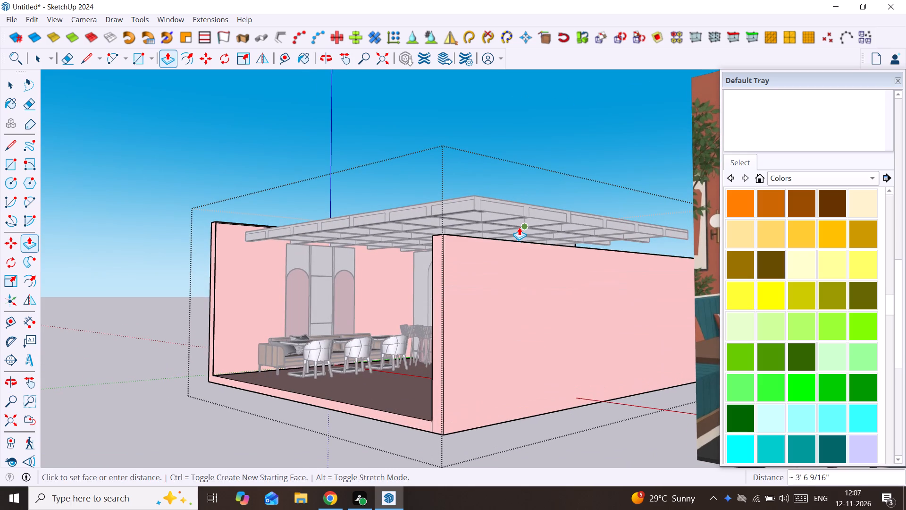
{"action": "middle_click_drag", "start_coordinate": [519, 227], "coordinate": [598, 263]}
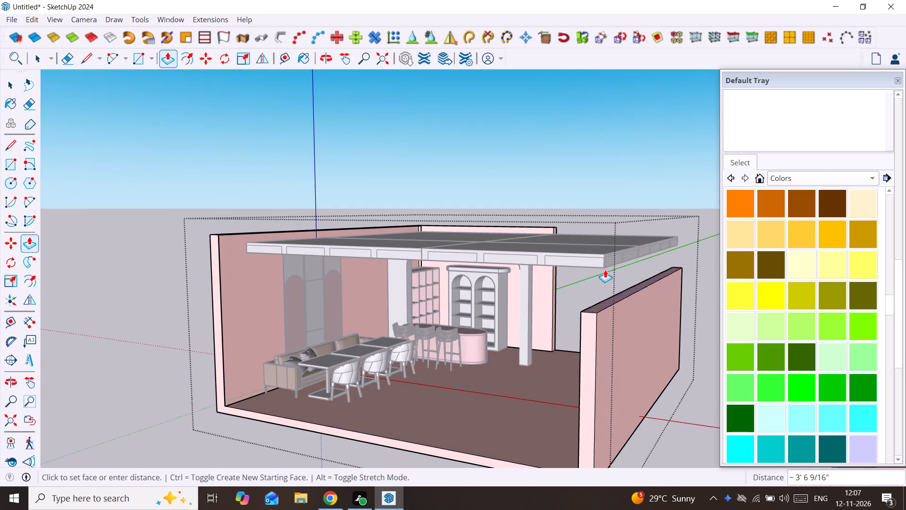
{"action": "left_click", "coordinate": [605, 270]}
Examine how the new wall's top edge meets the ceiling extension from below and above, leaving the room group.
{"action": "scroll", "coordinate": [605, 270], "scroll_direction": "up", "scroll_amount": 7}
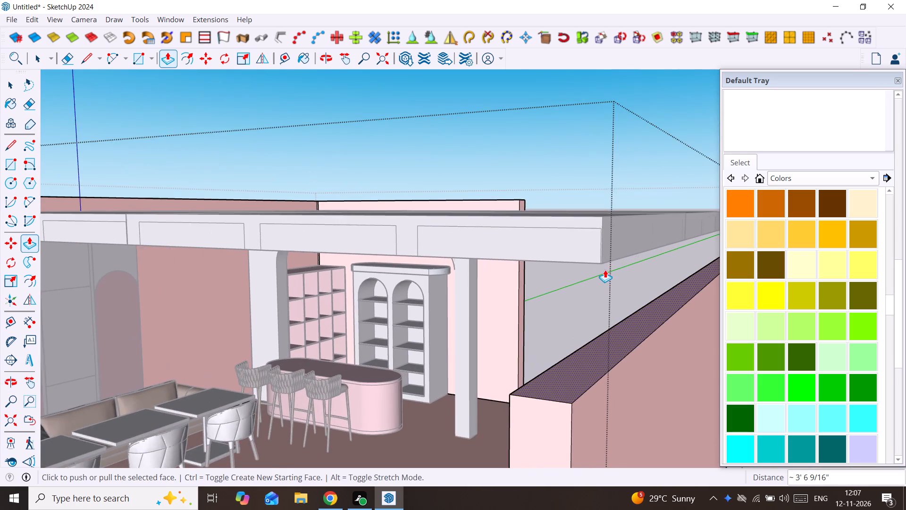
{"action": "scroll", "coordinate": [605, 270], "scroll_direction": "up", "scroll_amount": 1}
{"action": "scroll", "coordinate": [607, 272], "scroll_direction": "down", "scroll_amount": 6}
{"action": "middle_click_drag", "start_coordinate": [643, 269], "coordinate": [675, 260]}
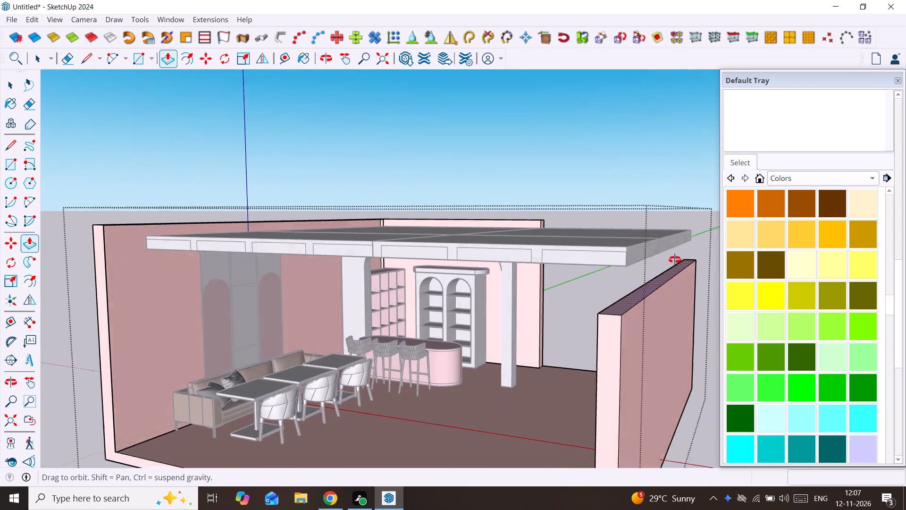
{"action": "middle_click_drag", "start_coordinate": [675, 260], "coordinate": [592, 224]}
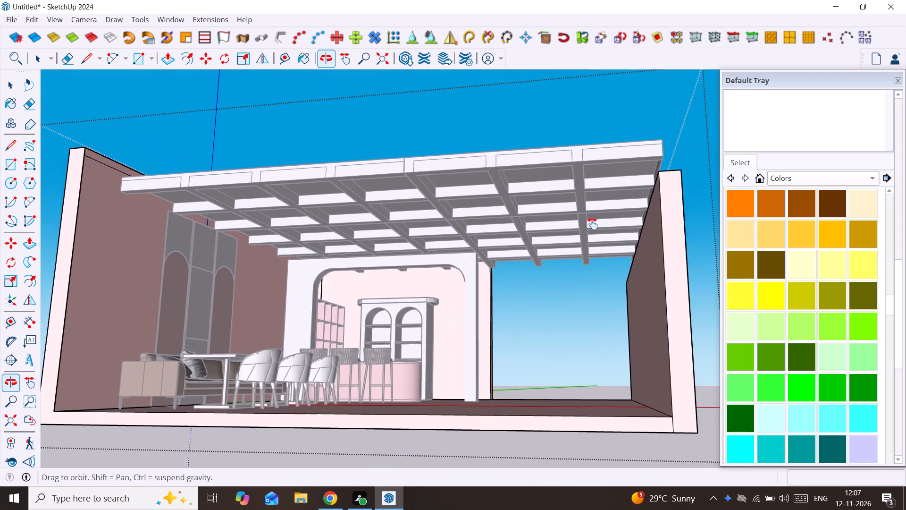
{"action": "middle_click_drag", "start_coordinate": [592, 224], "coordinate": [670, 207]}
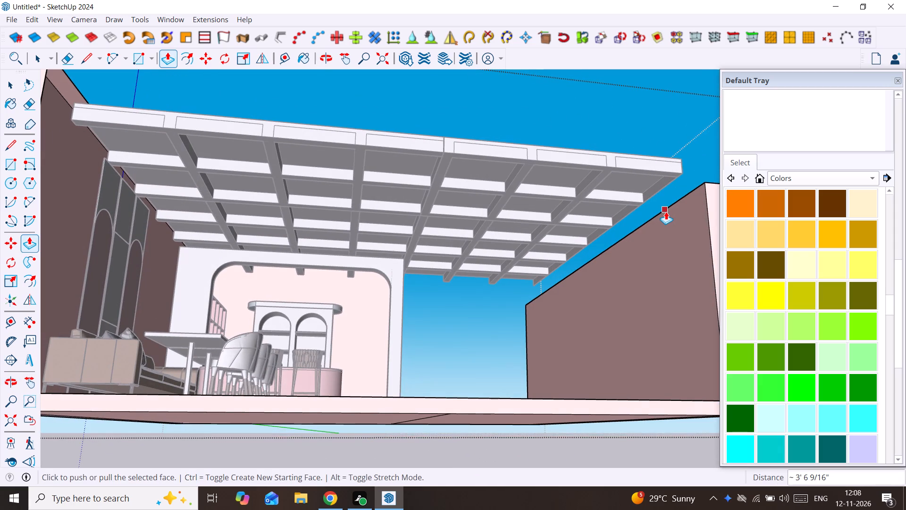
{"action": "middle_click_drag", "start_coordinate": [652, 210], "coordinate": [577, 220]}
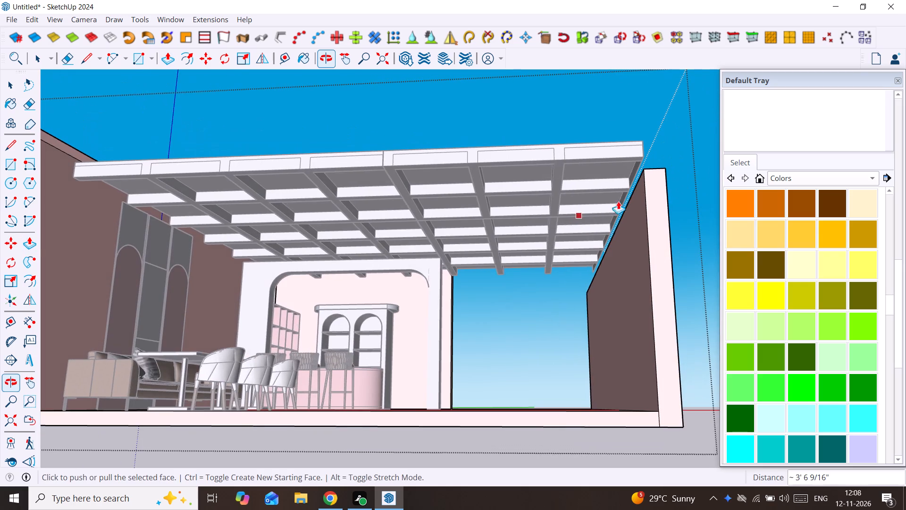
{"action": "scroll", "coordinate": [646, 187], "scroll_direction": "up", "scroll_amount": 8}
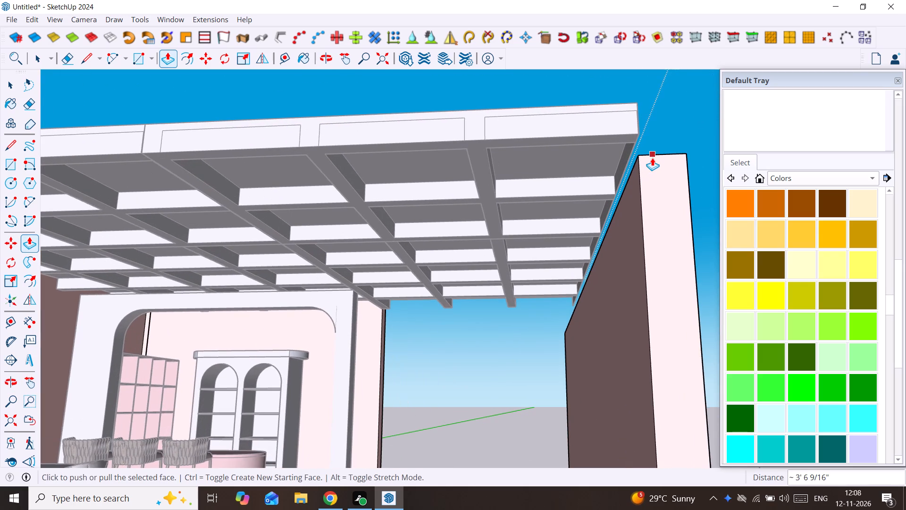
{"action": "key", "text": "space"}
{"action": "left_click", "coordinate": [585, 102]}
{"action": "scroll", "coordinate": [658, 133], "scroll_direction": "down", "scroll_amount": 2}
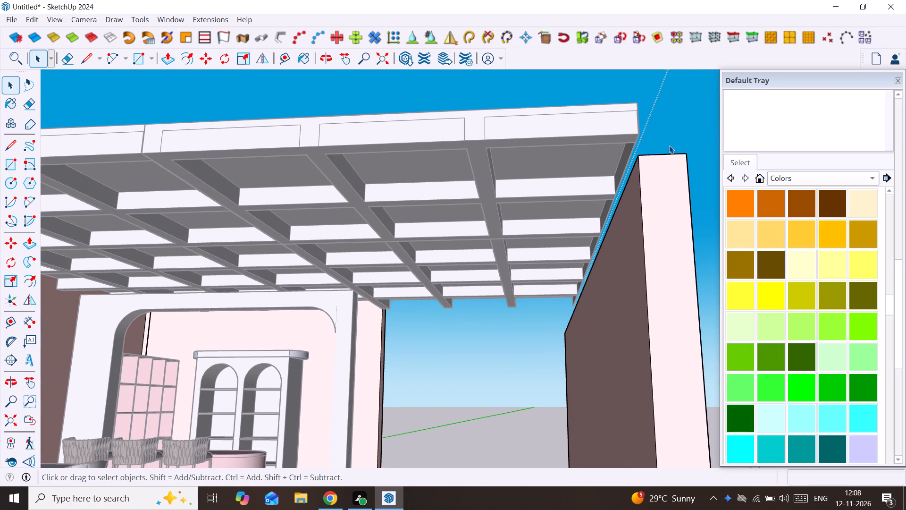
{"action": "scroll", "coordinate": [669, 145], "scroll_direction": "down", "scroll_amount": 12}
{"action": "left_click", "coordinate": [652, 449]}
{"action": "scroll", "coordinate": [721, 220], "scroll_direction": "up", "scroll_amount": 3}
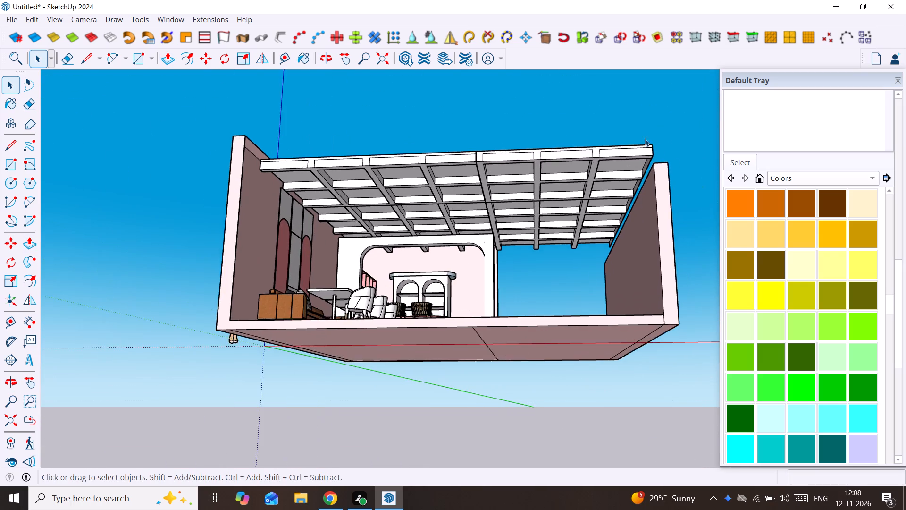
{"action": "middle_click_drag", "start_coordinate": [645, 138], "coordinate": [593, 272]}
{"action": "scroll", "coordinate": [617, 273], "scroll_direction": "up", "scroll_amount": 5}
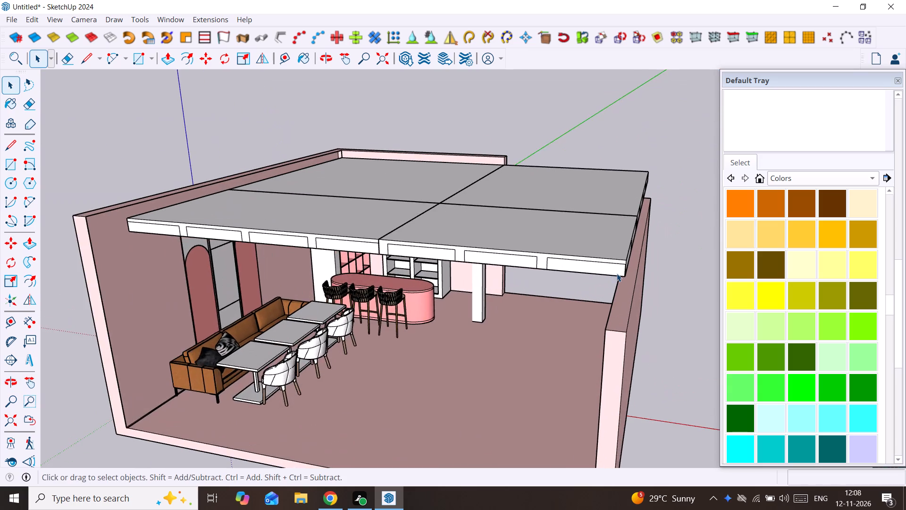
Draw a vertical reference line straight down from the ceiling extension's lower outer front corner, beside the new wall.
{"action": "scroll", "coordinate": [617, 273], "scroll_direction": "up", "scroll_amount": 2}
{"action": "middle_click_drag", "start_coordinate": [639, 261], "coordinate": [521, 264]}
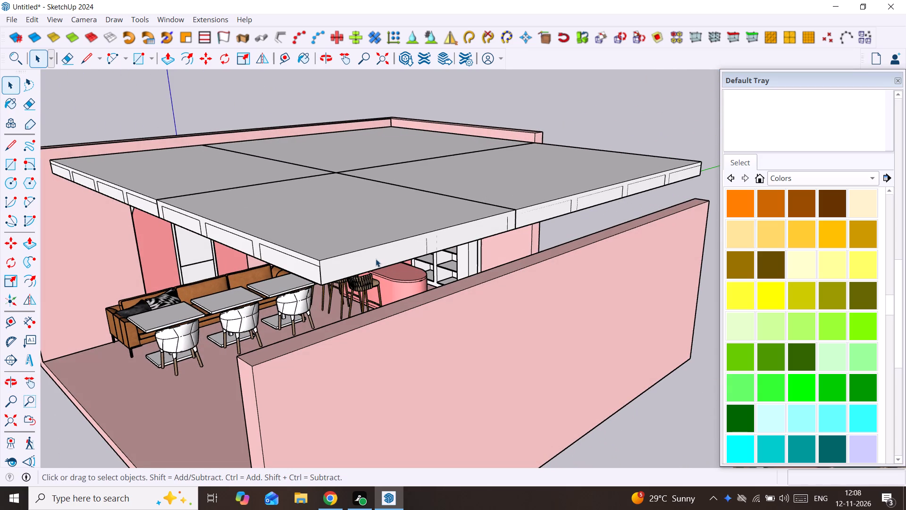
{"action": "key", "text": "l"}
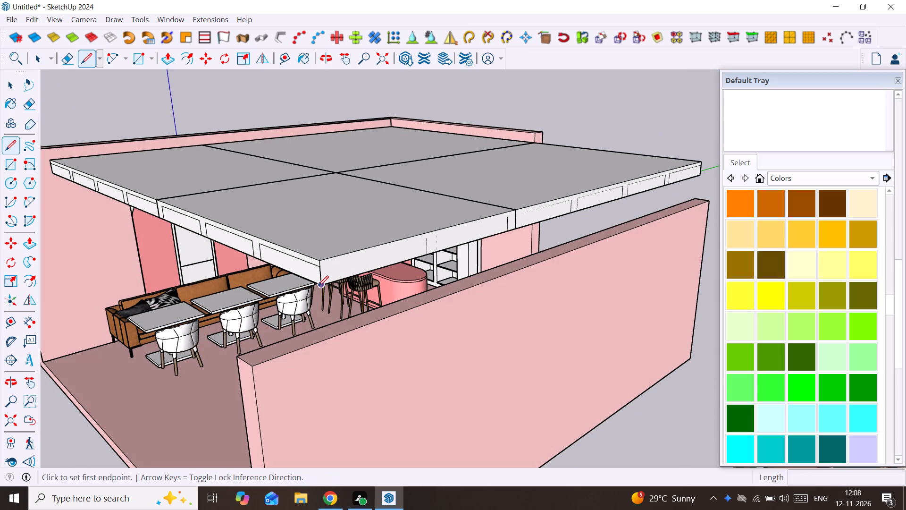
{"action": "left_click", "coordinate": [318, 287]}
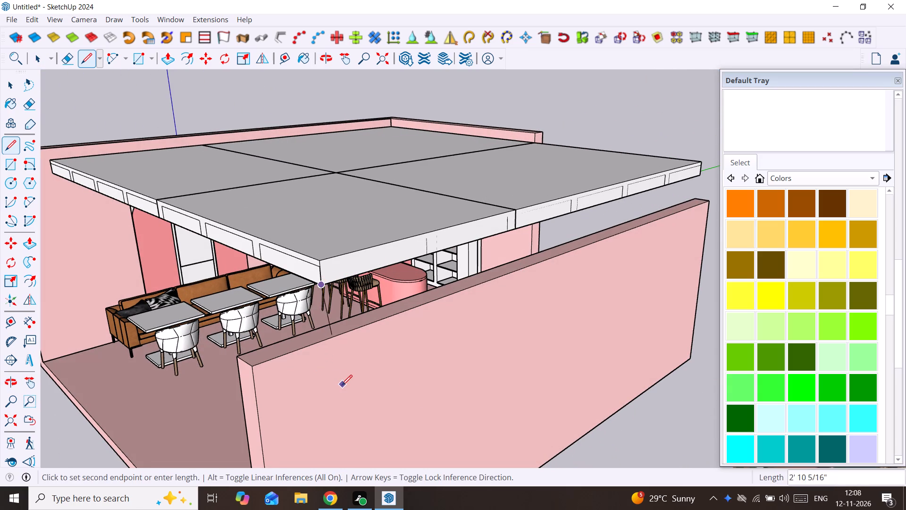
{"action": "key", "text": "Up"}
{"action": "scroll", "coordinate": [342, 385], "scroll_direction": "down", "scroll_amount": 4}
{"action": "middle_click_drag", "start_coordinate": [342, 385], "coordinate": [483, 400]}
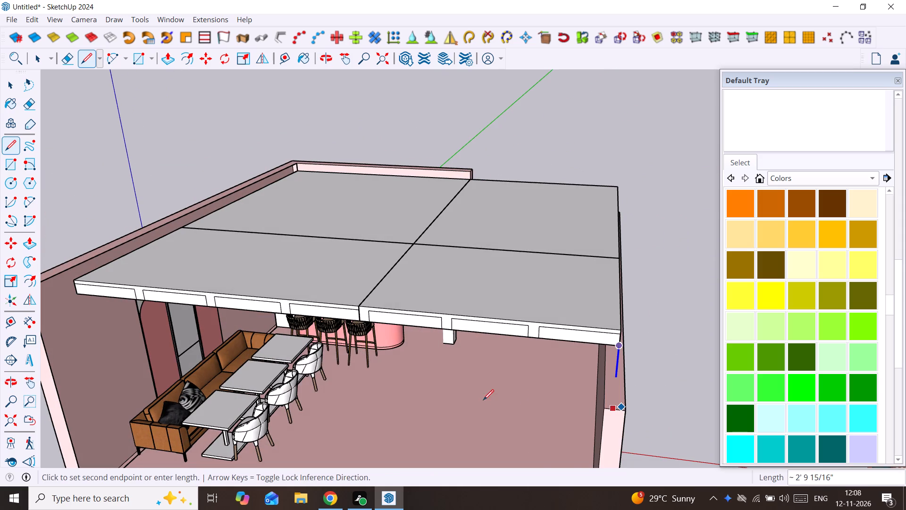
{"action": "scroll", "coordinate": [610, 418], "scroll_direction": "down", "scroll_amount": 11}
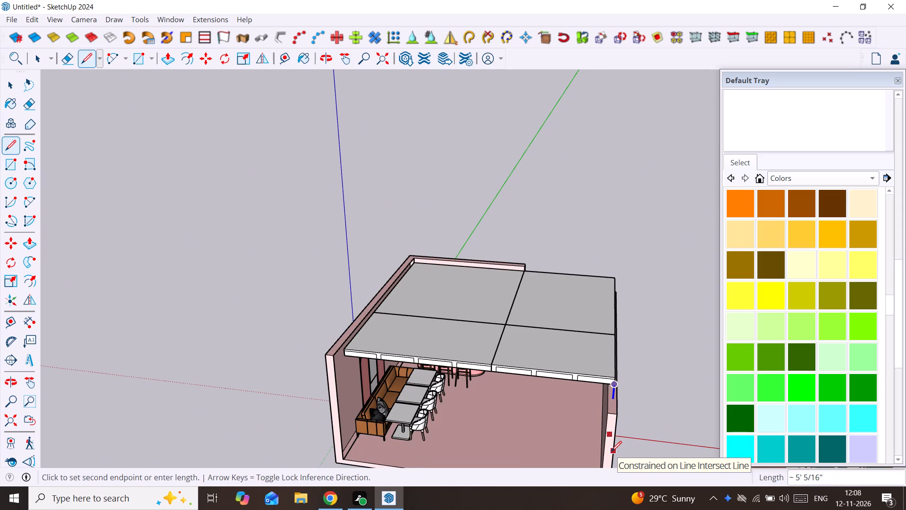
{"action": "scroll", "coordinate": [611, 452], "scroll_direction": "up", "scroll_amount": 4}
{"action": "middle_click_drag", "start_coordinate": [620, 423], "coordinate": [633, 307]}
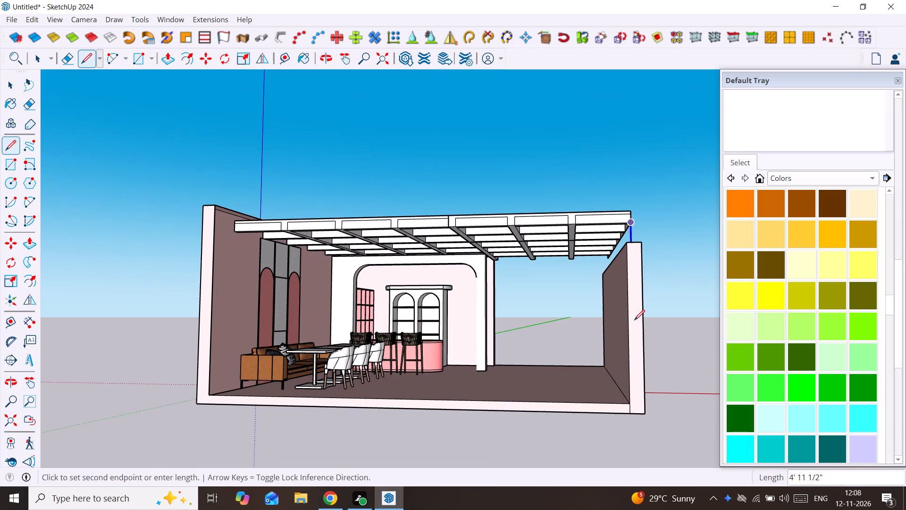
{"action": "left_click", "coordinate": [635, 332]}
{"action": "key", "text": "space"}
Inside the room group, Push/Pull the new wall's inner face outward by about 5 1/8" to the vertical reference line.
{"action": "middle_click_drag", "start_coordinate": [632, 255], "coordinate": [619, 359]}
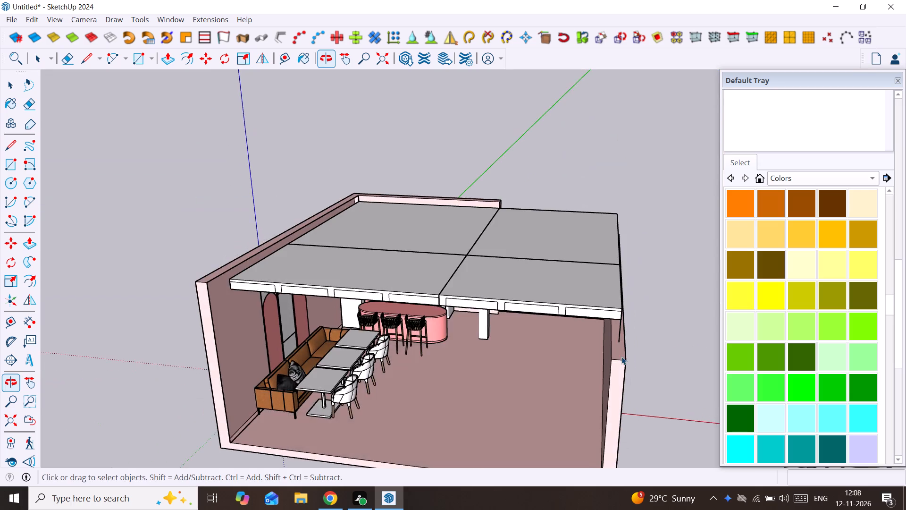
{"action": "scroll", "coordinate": [621, 357], "scroll_direction": "up", "scroll_amount": 11}
{"action": "left_click", "coordinate": [619, 357]}
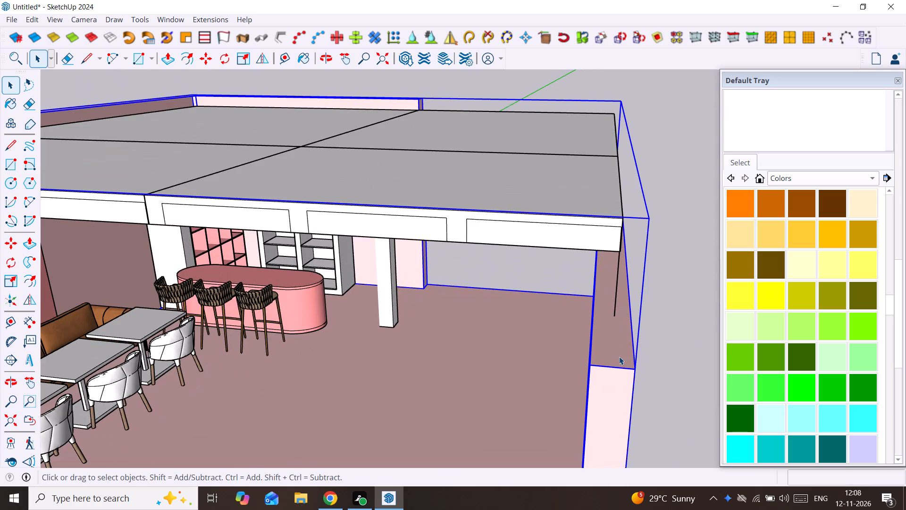
{"action": "double_click", "coordinate": [619, 357]}
{"action": "scroll", "coordinate": [619, 357], "scroll_direction": "up", "scroll_amount": 4}
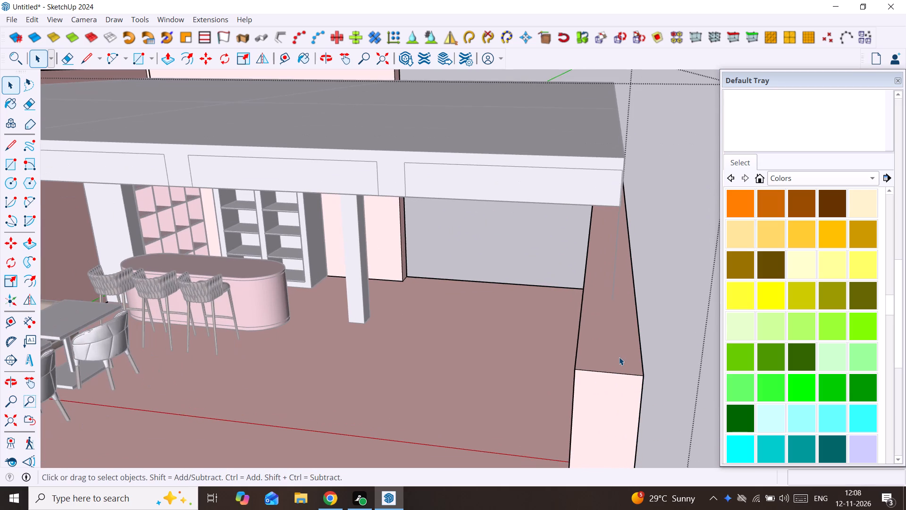
{"action": "middle_click_drag", "start_coordinate": [619, 357], "coordinate": [631, 368]}
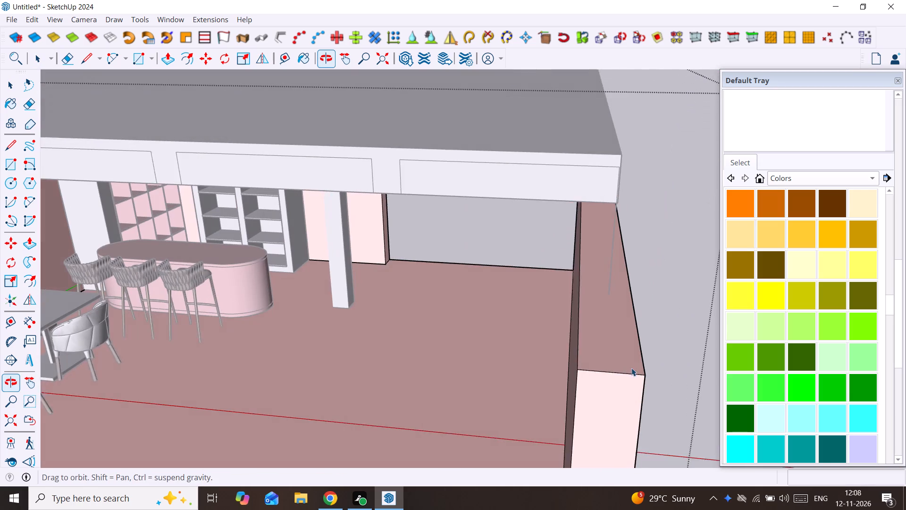
{"action": "scroll", "coordinate": [565, 370], "scroll_direction": "up", "scroll_amount": 1}
{"action": "middle_click_drag", "start_coordinate": [566, 370], "coordinate": [631, 365]}
{"action": "left_click", "coordinate": [670, 320]}
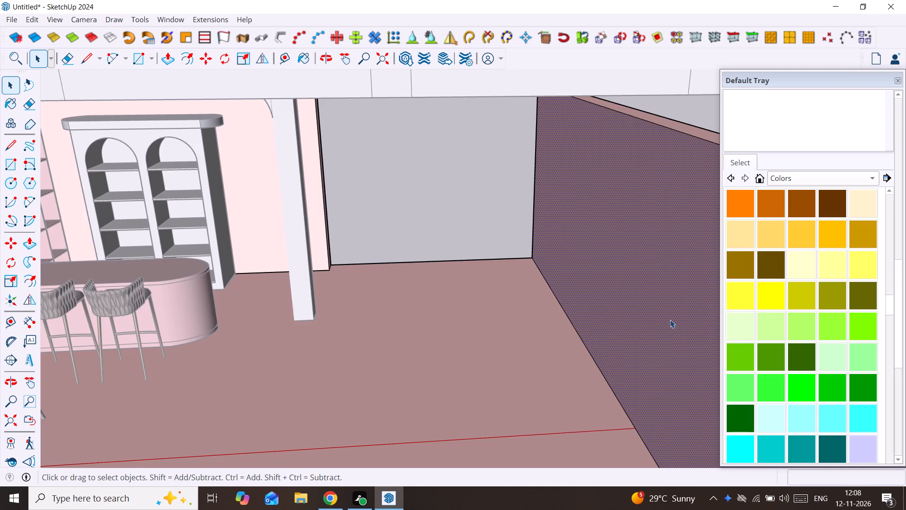
{"action": "scroll", "coordinate": [670, 320], "scroll_direction": "down", "scroll_amount": 7}
{"action": "middle_click_drag", "start_coordinate": [655, 321], "coordinate": [426, 325]}
{"action": "key", "text": "p"}
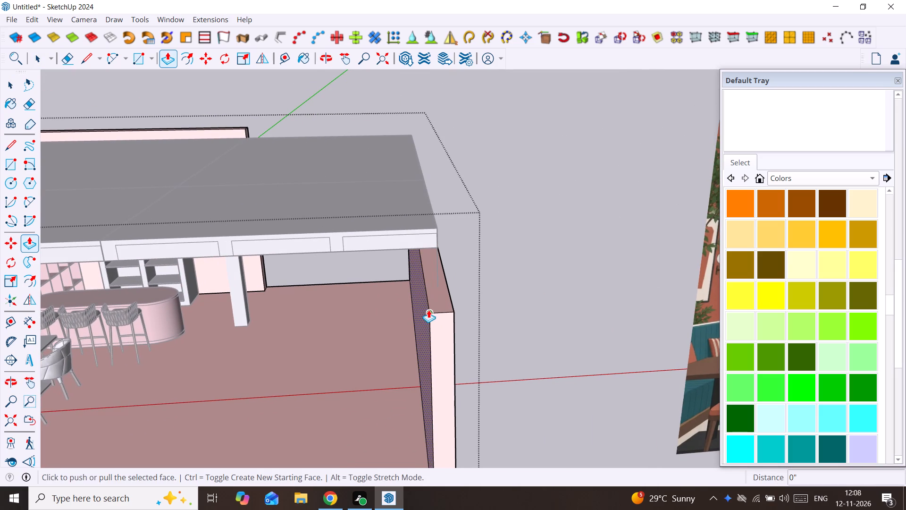
{"action": "left_click", "coordinate": [428, 310]}
{"action": "left_click", "coordinate": [437, 273]}
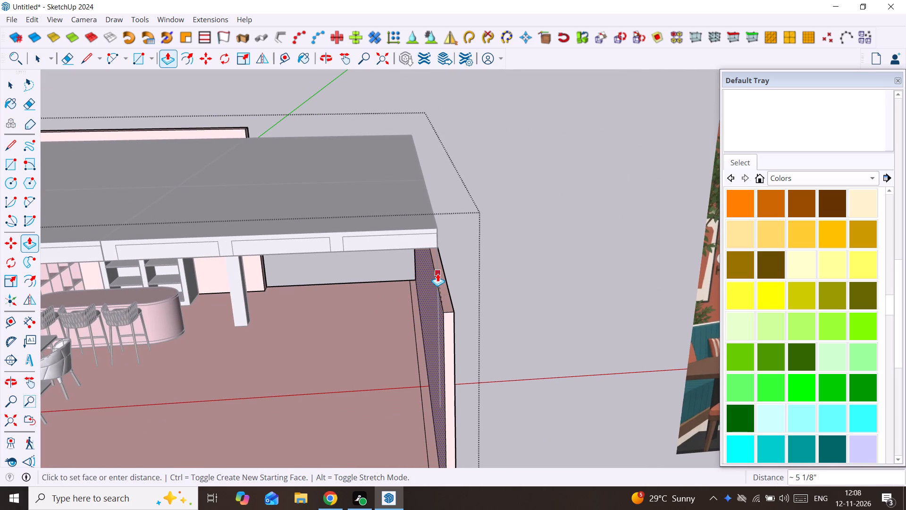
Push/Pull the new wall's outer face in flush with its inner face and back outward by 9".
{"action": "scroll", "coordinate": [467, 295], "scroll_direction": "up", "scroll_amount": 6}
{"action": "middle_click_drag", "start_coordinate": [432, 272], "coordinate": [396, 269]}
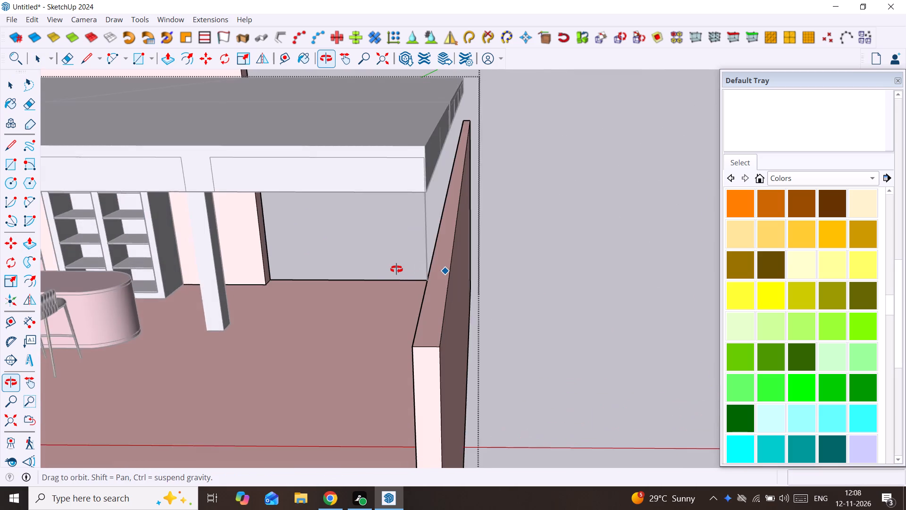
{"action": "middle_click_drag", "start_coordinate": [396, 269], "coordinate": [372, 282]}
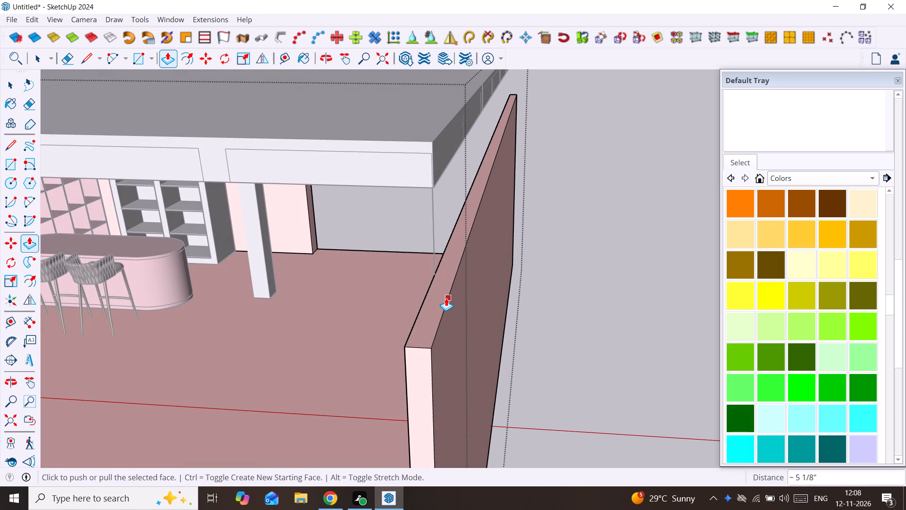
{"action": "scroll", "coordinate": [446, 298], "scroll_direction": "up", "scroll_amount": 4}
{"action": "key", "text": "space"}
{"action": "left_click", "coordinate": [452, 333]}
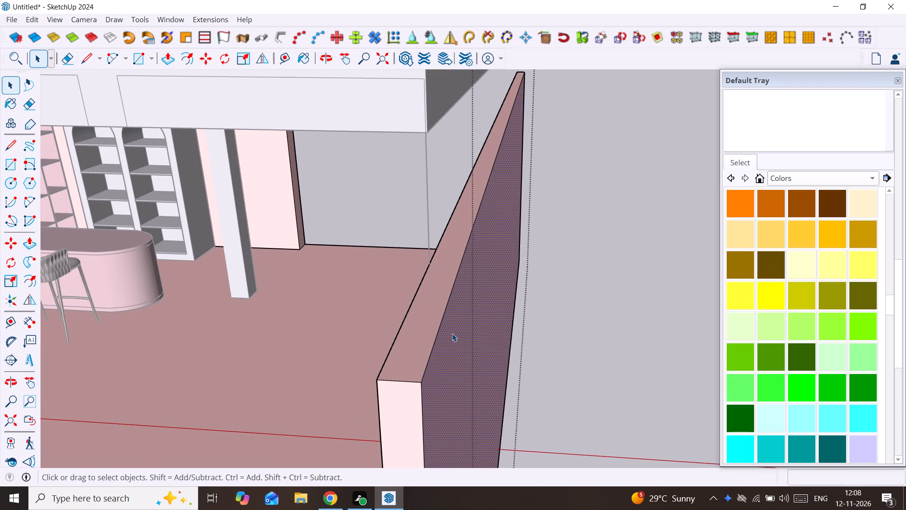
{"action": "key", "text": "p"}
{"action": "double_click", "coordinate": [452, 333]}
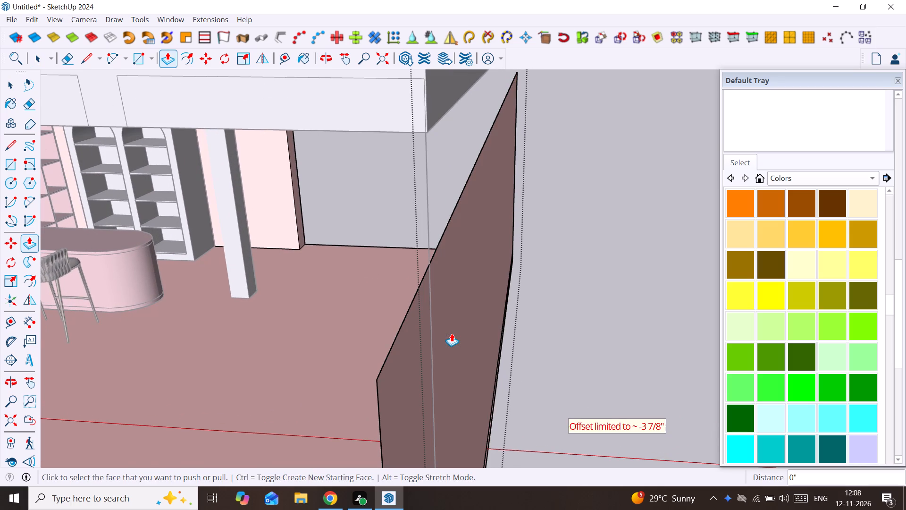
{"action": "left_click", "coordinate": [423, 338]}
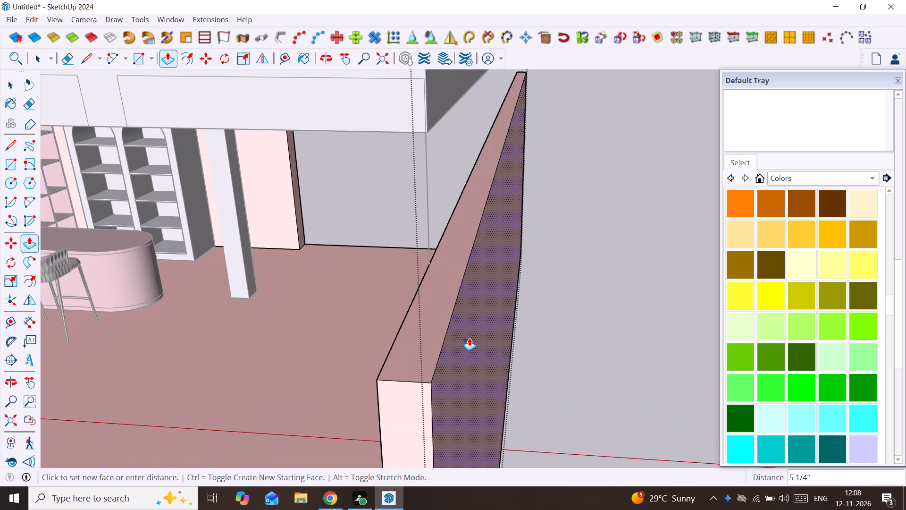
{"action": "type", "text": "9\""}
{"action": "key", "text": "Return"}
{"action": "key", "text": "space"}
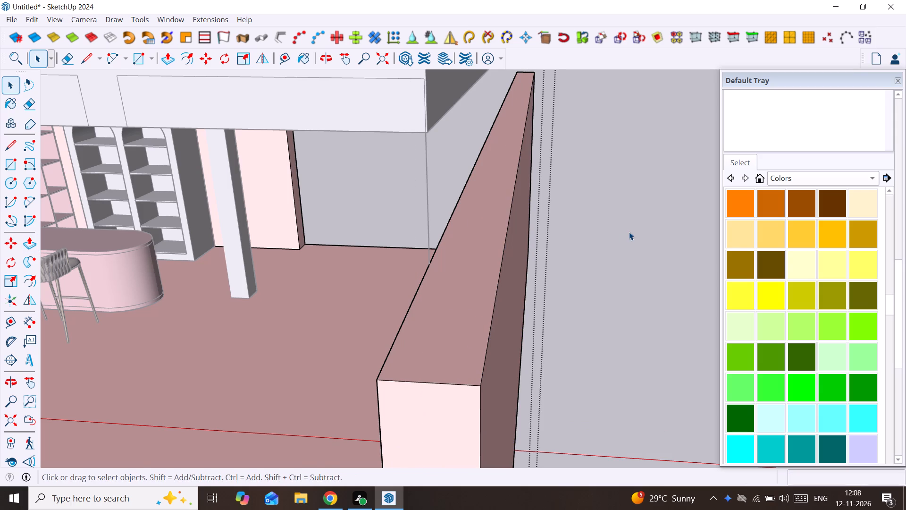
Push/Pull the thickened wall's top face up by about 2' 7/16", level with the ceiling's top surface.
{"action": "left_click", "coordinate": [629, 232]}
{"action": "left_click", "coordinate": [479, 271]}
{"action": "double_click", "coordinate": [478, 271]}
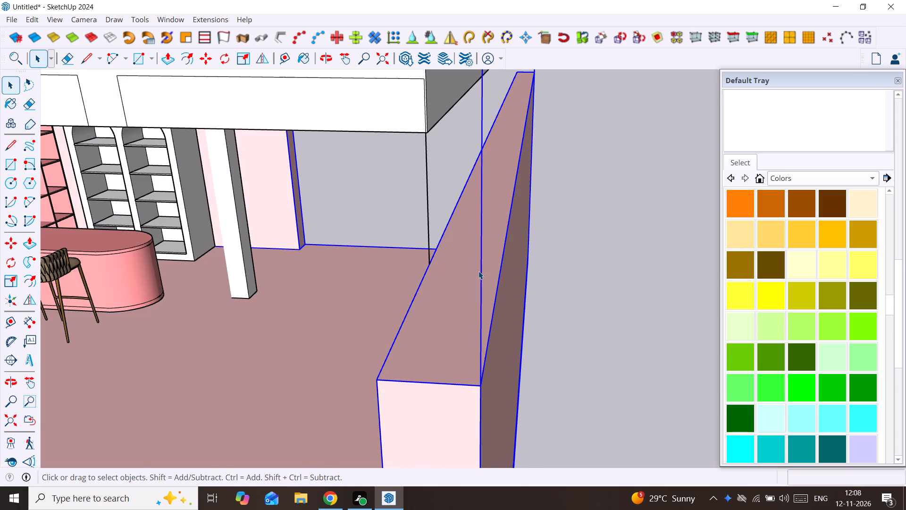
{"action": "left_click", "coordinate": [455, 294]}
{"action": "key", "text": "p"}
{"action": "left_click", "coordinate": [455, 294]}
{"action": "scroll", "coordinate": [455, 228], "scroll_direction": "down", "scroll_amount": 4}
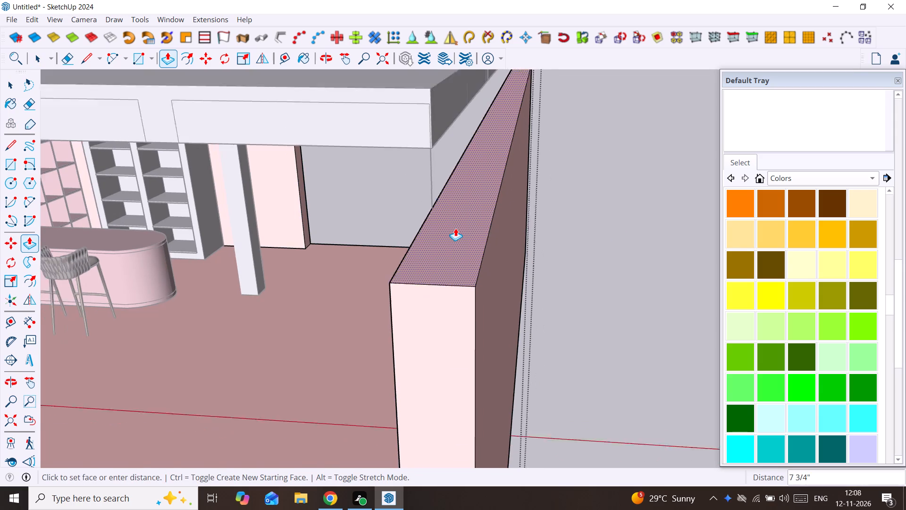
{"action": "middle_click_drag", "start_coordinate": [455, 228], "coordinate": [483, 367]}
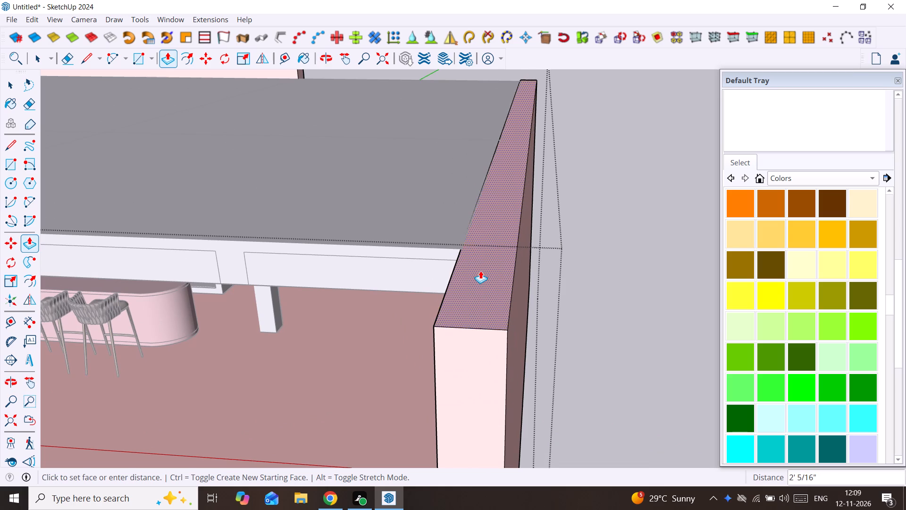
{"action": "left_click", "coordinate": [419, 244]}
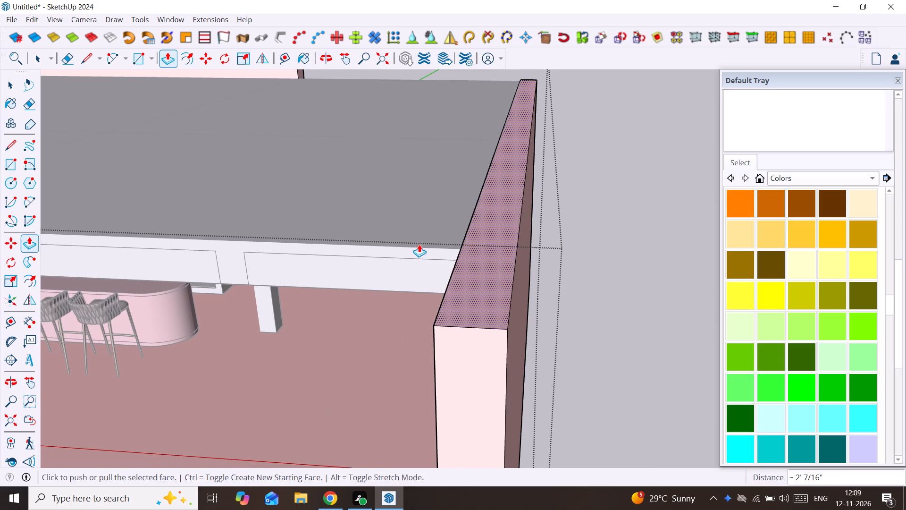
{"action": "key", "text": "space"}
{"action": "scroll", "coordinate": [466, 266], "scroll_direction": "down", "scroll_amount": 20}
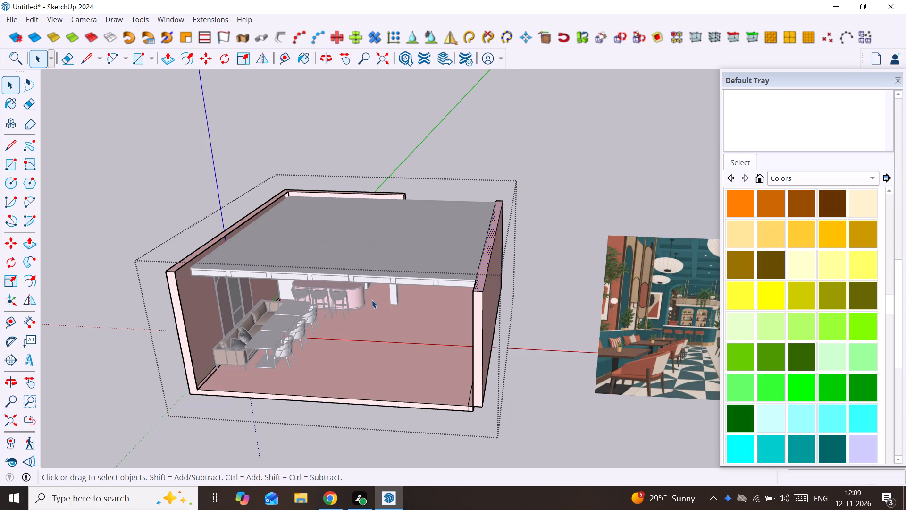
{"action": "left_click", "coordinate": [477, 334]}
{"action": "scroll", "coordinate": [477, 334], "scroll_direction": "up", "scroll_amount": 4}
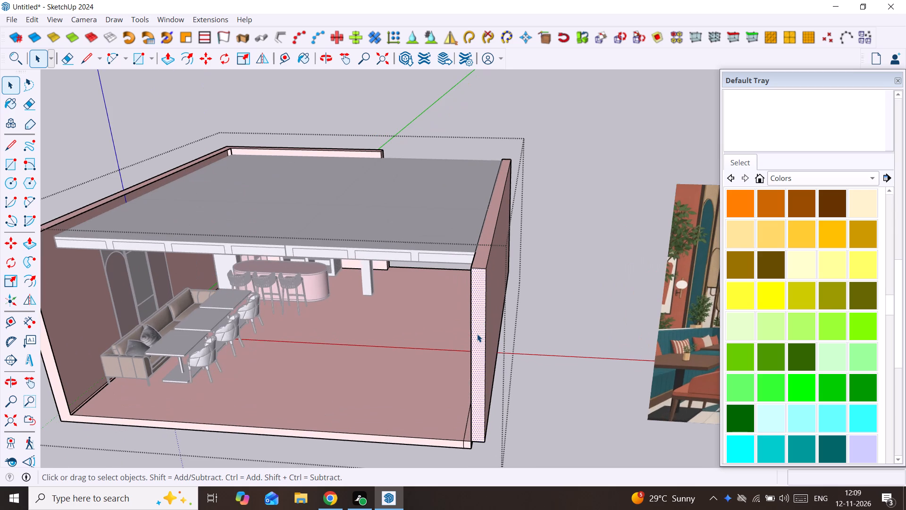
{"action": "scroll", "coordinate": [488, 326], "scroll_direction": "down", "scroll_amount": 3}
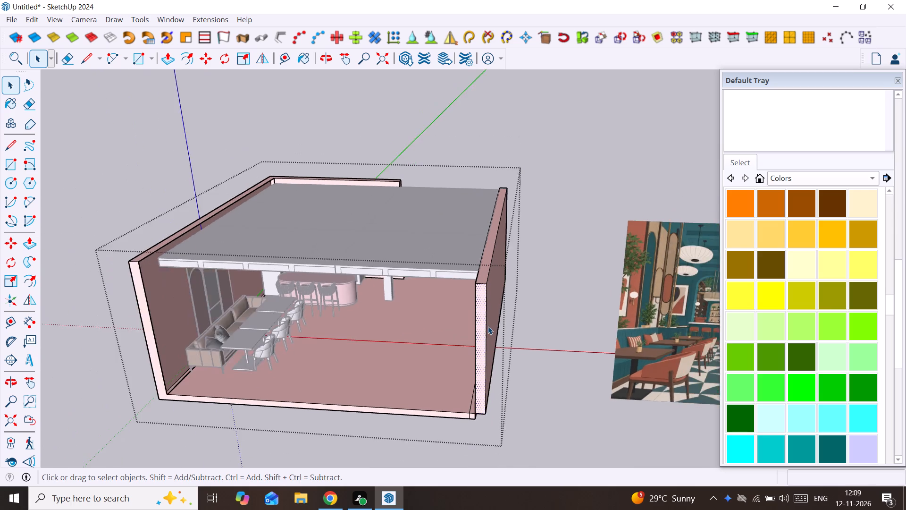
Push/Pull the back wall's open end face by 10' to close the gap towards the new side wall.
{"action": "scroll", "coordinate": [488, 326], "scroll_direction": "down", "scroll_amount": 5}
{"action": "middle_click_drag", "start_coordinate": [322, 324], "coordinate": [857, 405]}
{"action": "scroll", "coordinate": [445, 386], "scroll_direction": "up", "scroll_amount": 1}
{"action": "middle_click_drag", "start_coordinate": [445, 386], "coordinate": [750, 362]}
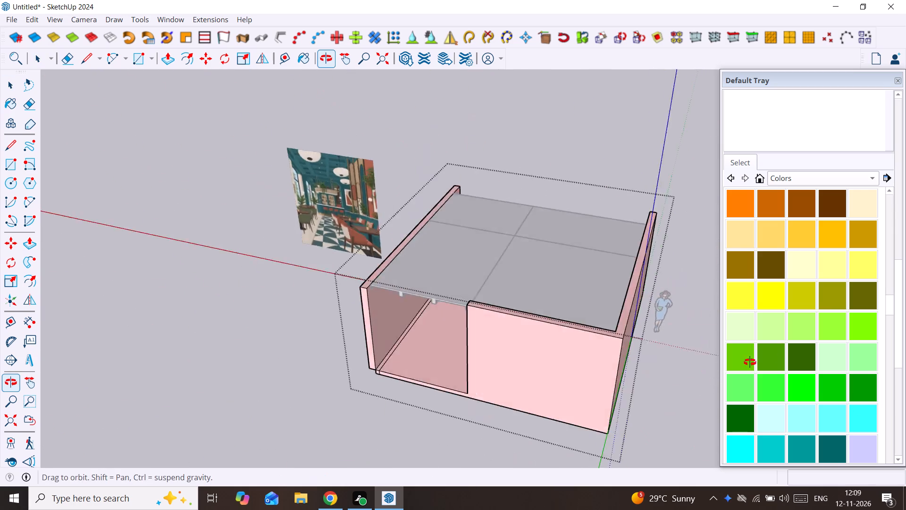
{"action": "middle_click_drag", "start_coordinate": [750, 362], "coordinate": [821, 345]}
{"action": "scroll", "coordinate": [583, 342], "scroll_direction": "up", "scroll_amount": 6}
{"action": "middle_click_drag", "start_coordinate": [483, 330], "coordinate": [558, 314]}
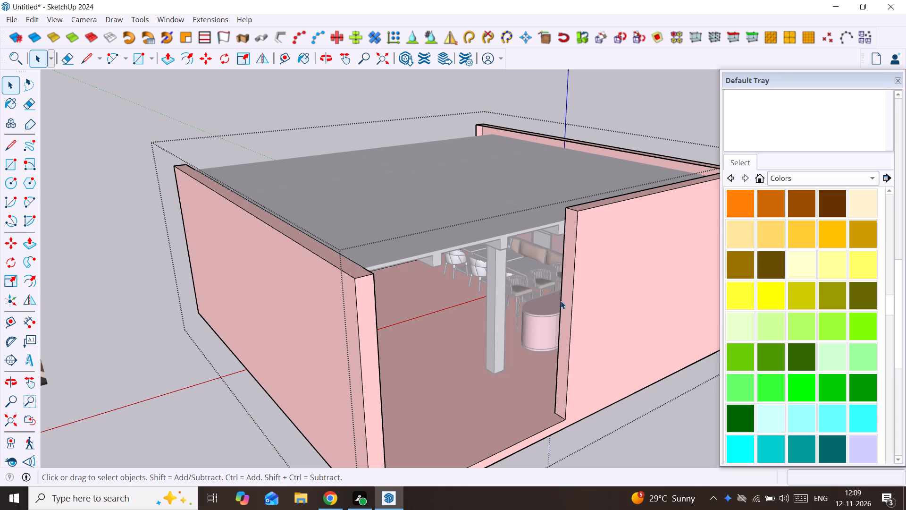
{"action": "left_click", "coordinate": [569, 289]}
{"action": "key", "text": "p"}
{"action": "left_click", "coordinate": [569, 289]}
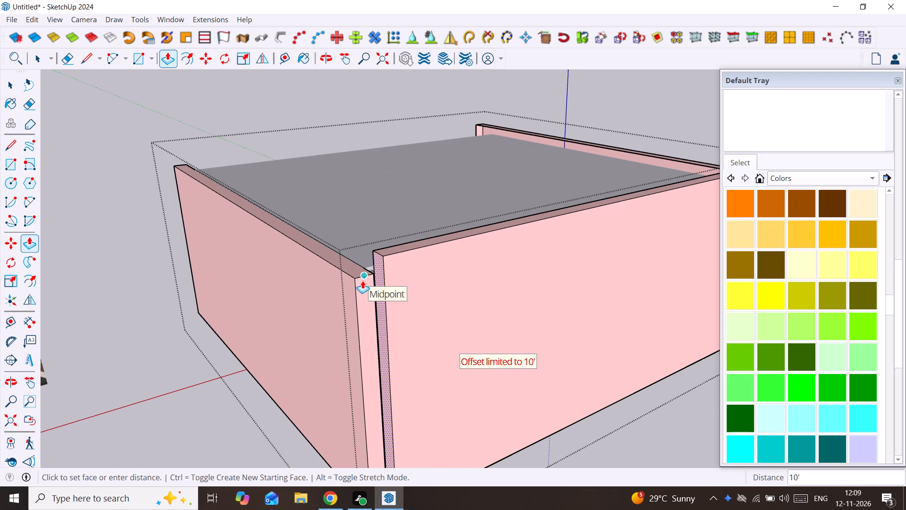
{"action": "middle_click_drag", "start_coordinate": [358, 284], "coordinate": [356, 288]}
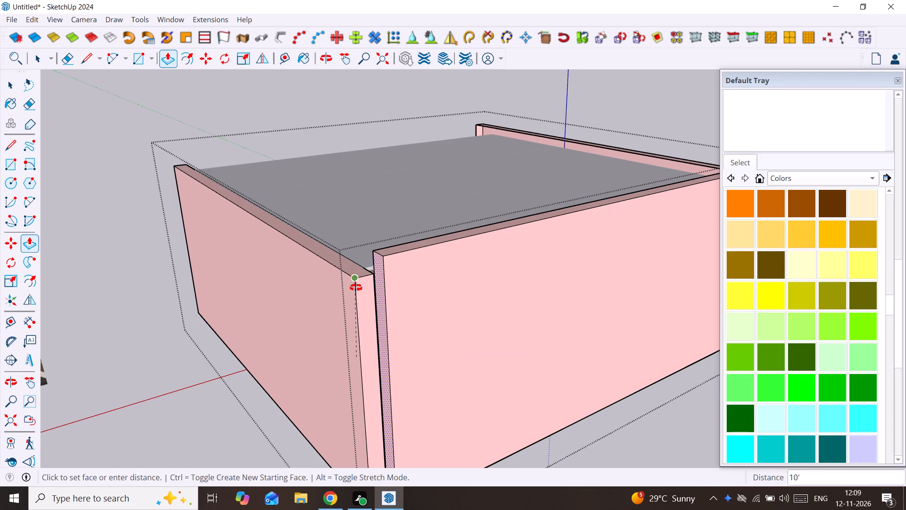
{"action": "middle_click_drag", "start_coordinate": [356, 288], "coordinate": [328, 352]}
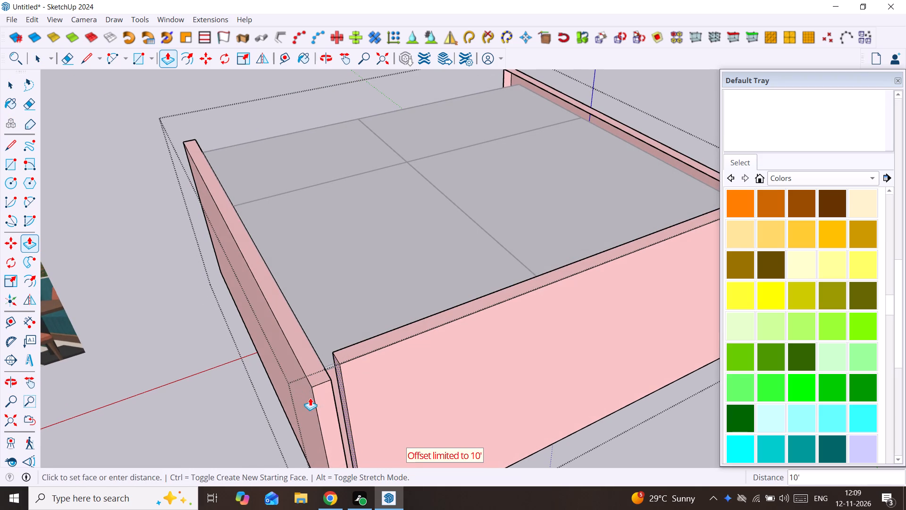
{"action": "left_click", "coordinate": [315, 403]}
Examine the base corner where the extended back wall, new side wall and floor slab meet, from outside and below.
{"action": "scroll", "coordinate": [324, 396], "scroll_direction": "down", "scroll_amount": 3}
{"action": "middle_click_drag", "start_coordinate": [330, 391], "coordinate": [404, 287]}
{"action": "scroll", "coordinate": [451, 406], "scroll_direction": "up", "scroll_amount": 10}
{"action": "middle_click_drag", "start_coordinate": [452, 408], "coordinate": [459, 371]}
{"action": "scroll", "coordinate": [456, 383], "scroll_direction": "up", "scroll_amount": 6}
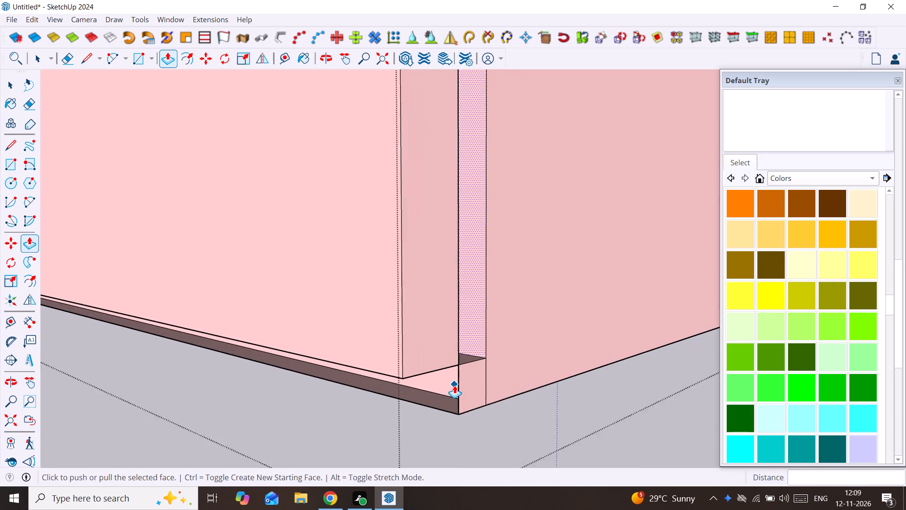
{"action": "middle_click_drag", "start_coordinate": [454, 386], "coordinate": [229, 502]}
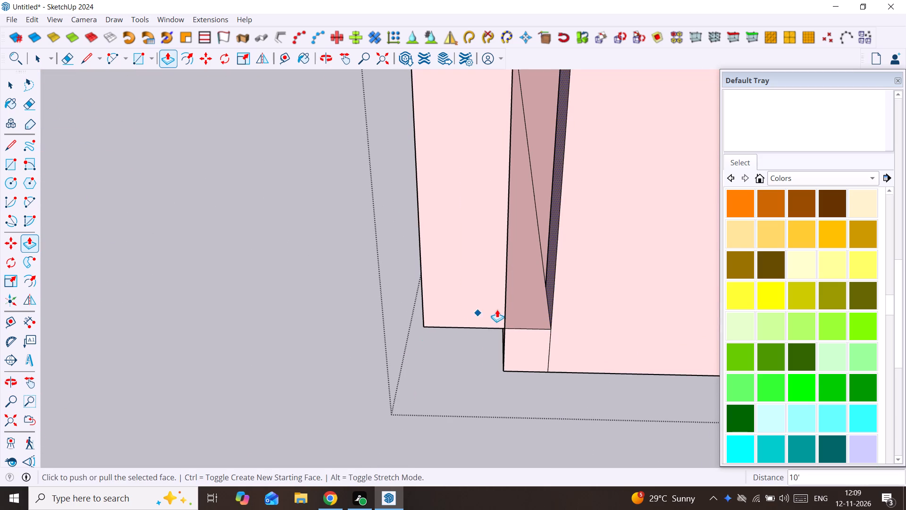
{"action": "scroll", "coordinate": [498, 309], "scroll_direction": "up", "scroll_amount": 3}
{"action": "scroll", "coordinate": [498, 309], "scroll_direction": "down", "scroll_amount": 8}
{"action": "middle_click_drag", "start_coordinate": [499, 309], "coordinate": [438, 375]}
{"action": "key", "text": "space"}
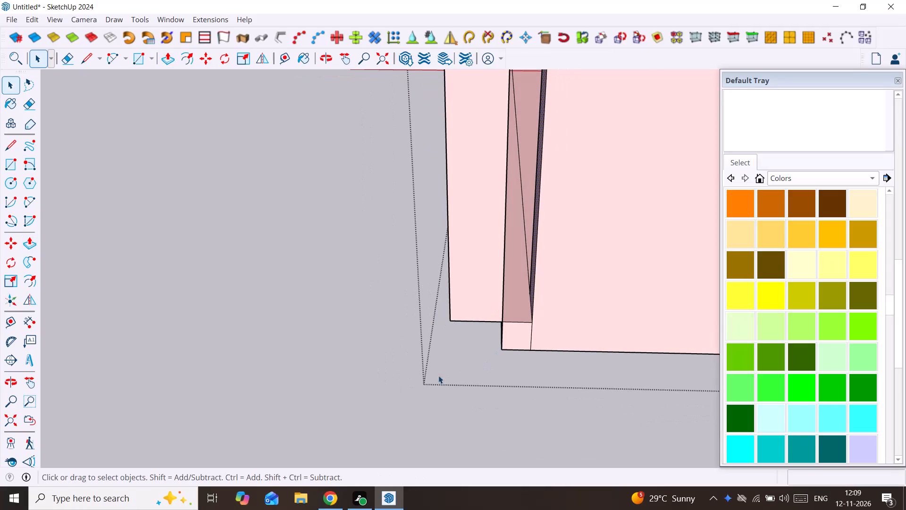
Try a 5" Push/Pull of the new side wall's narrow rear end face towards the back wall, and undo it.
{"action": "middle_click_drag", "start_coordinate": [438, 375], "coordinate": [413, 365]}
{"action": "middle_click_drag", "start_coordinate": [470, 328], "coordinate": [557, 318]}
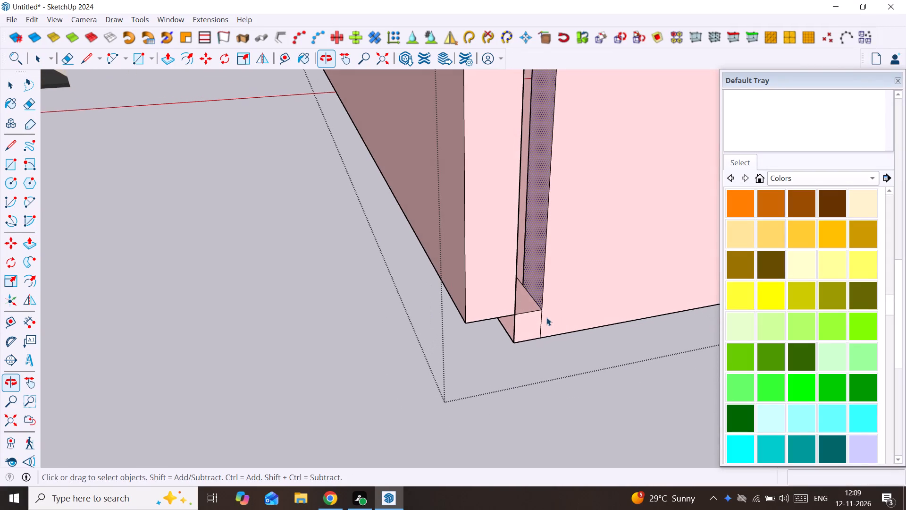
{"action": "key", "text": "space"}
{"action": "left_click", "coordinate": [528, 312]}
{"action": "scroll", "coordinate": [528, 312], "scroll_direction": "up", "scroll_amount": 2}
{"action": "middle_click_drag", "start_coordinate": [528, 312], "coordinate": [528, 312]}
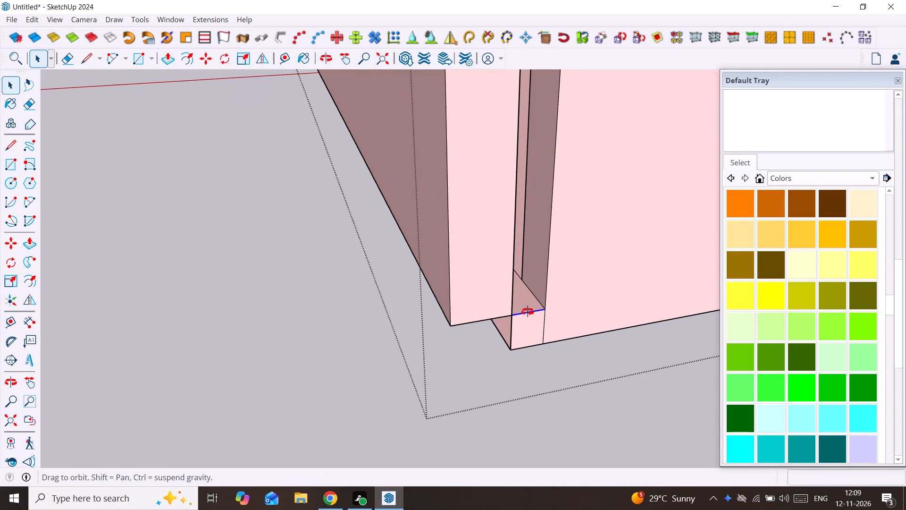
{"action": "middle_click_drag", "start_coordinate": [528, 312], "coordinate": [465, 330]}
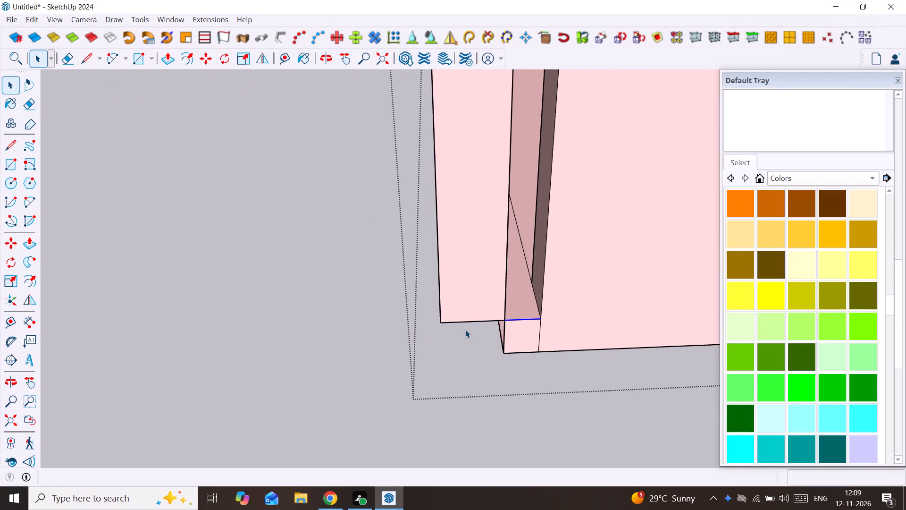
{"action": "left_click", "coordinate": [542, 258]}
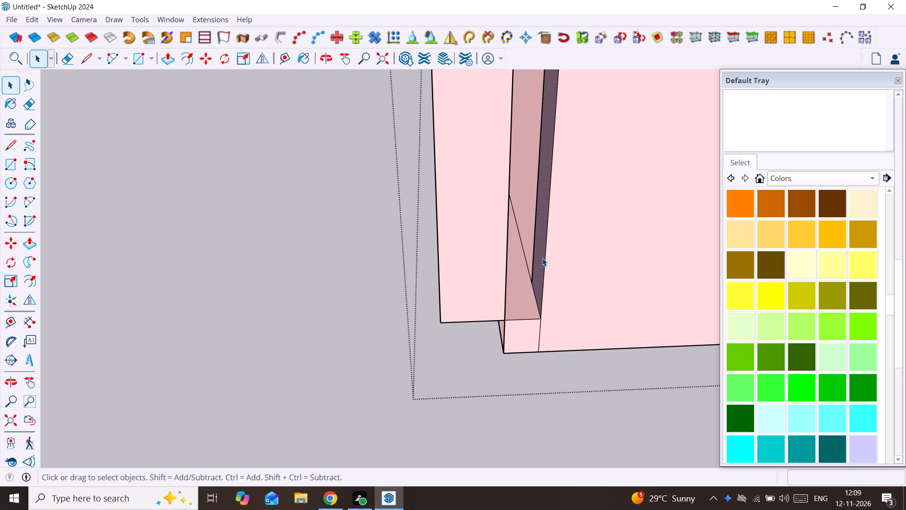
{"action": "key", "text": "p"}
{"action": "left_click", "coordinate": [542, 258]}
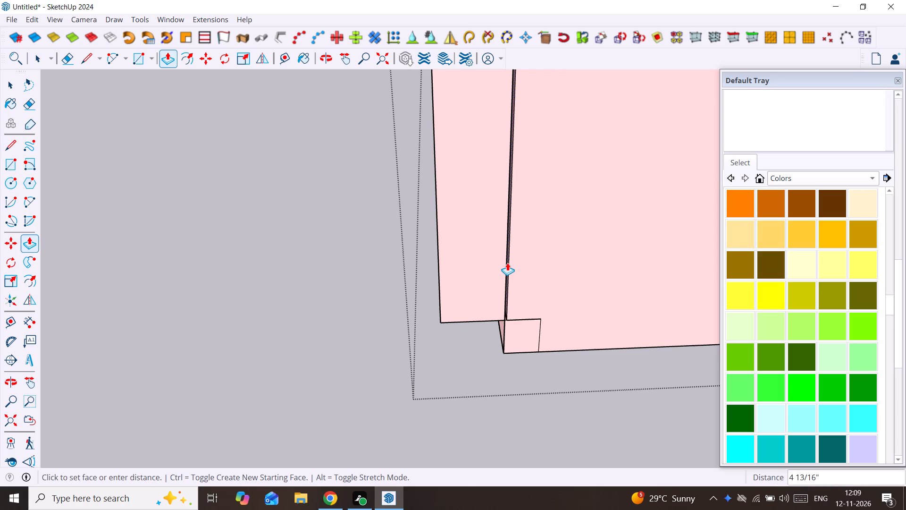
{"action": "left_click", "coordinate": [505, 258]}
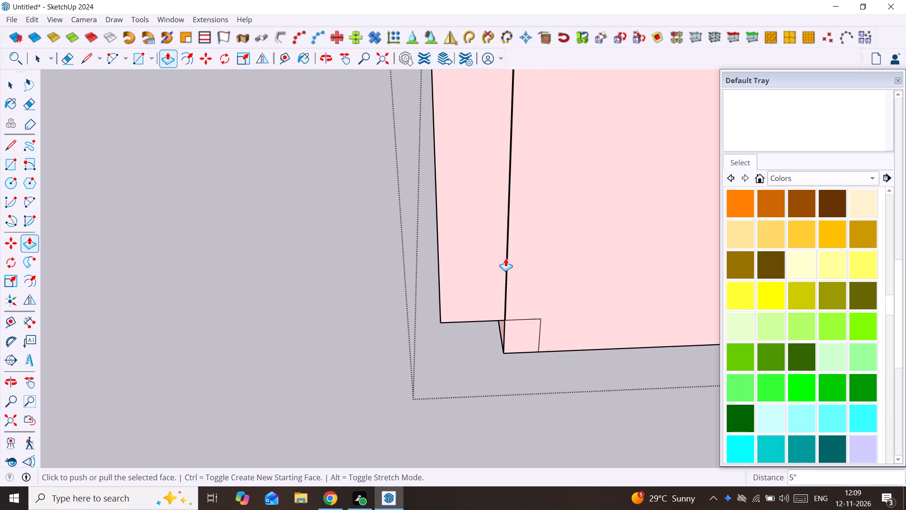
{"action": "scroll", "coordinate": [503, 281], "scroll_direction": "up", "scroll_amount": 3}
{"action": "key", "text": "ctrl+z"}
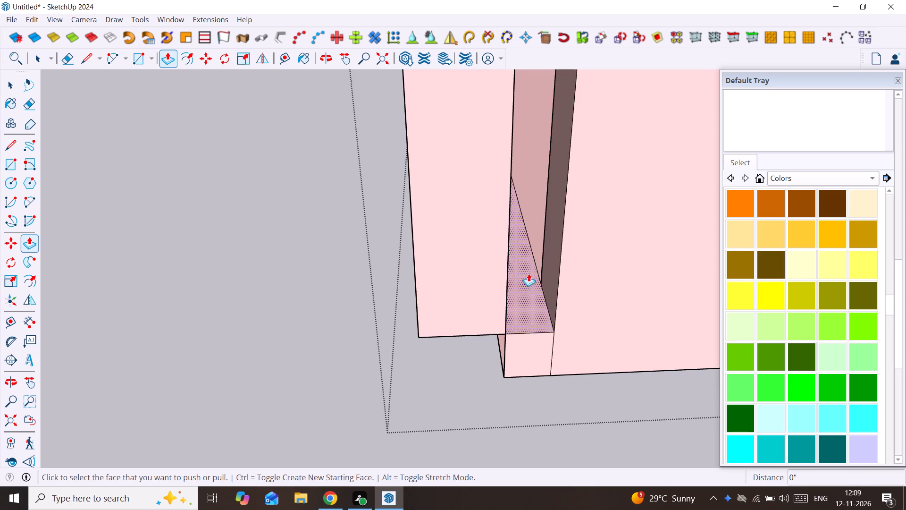
Push/Pull the side wall's narrow rear end face about 5 1/8" to meet the back wall and close the corner gap.
{"action": "left_click", "coordinate": [551, 258]}
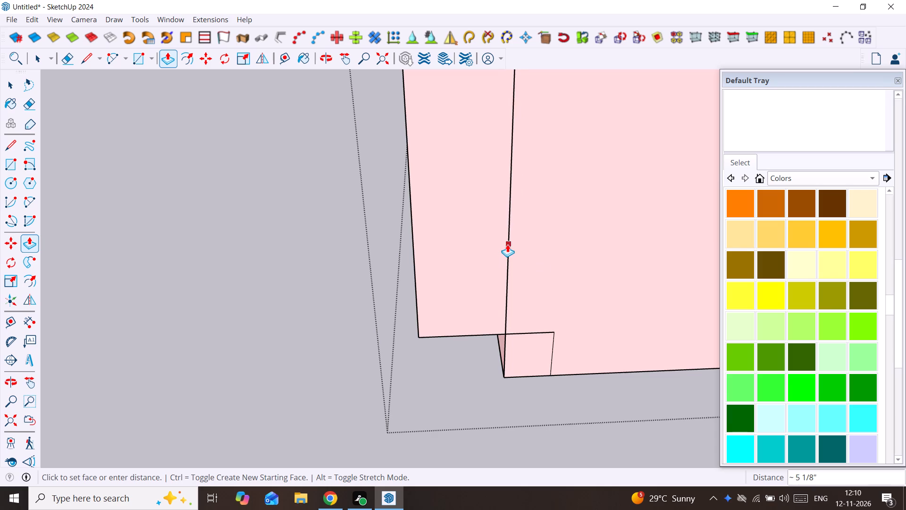
{"action": "left_click", "coordinate": [507, 244]}
Push/Pull the back wall's overhanging underside down flush with the floor slab's bottom face, and leave the room group.
{"action": "scroll", "coordinate": [480, 345], "scroll_direction": "up", "scroll_amount": 4}
{"action": "middle_click_drag", "start_coordinate": [480, 345], "coordinate": [524, 261]}
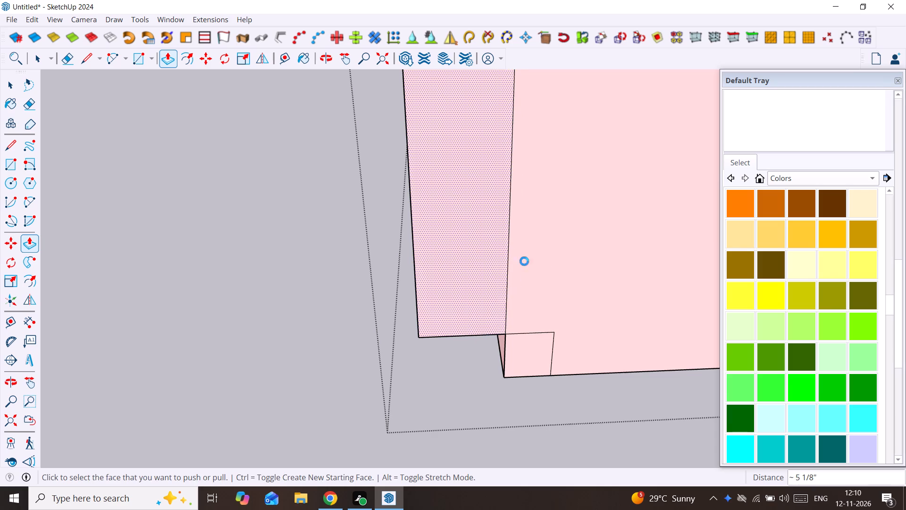
{"action": "middle_click_drag", "start_coordinate": [524, 261], "coordinate": [528, 252]}
{"action": "scroll", "coordinate": [463, 365], "scroll_direction": "up", "scroll_amount": 1}
{"action": "middle_click_drag", "start_coordinate": [463, 365], "coordinate": [512, 265]}
{"action": "left_click", "coordinate": [469, 360]}
{"action": "middle_click_drag", "start_coordinate": [469, 360], "coordinate": [500, 269]}
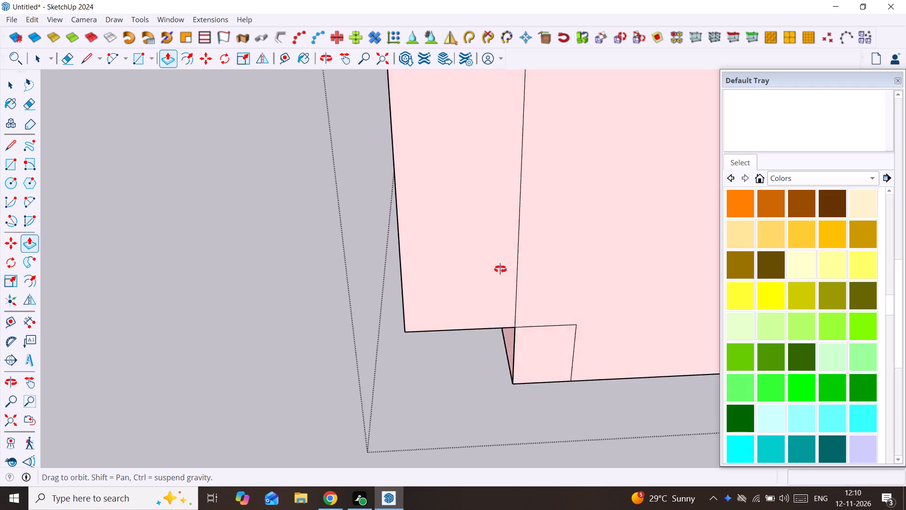
{"action": "middle_click_drag", "start_coordinate": [500, 269], "coordinate": [519, 25]}
{"action": "middle_click_drag", "start_coordinate": [508, 240], "coordinate": [719, 299]}
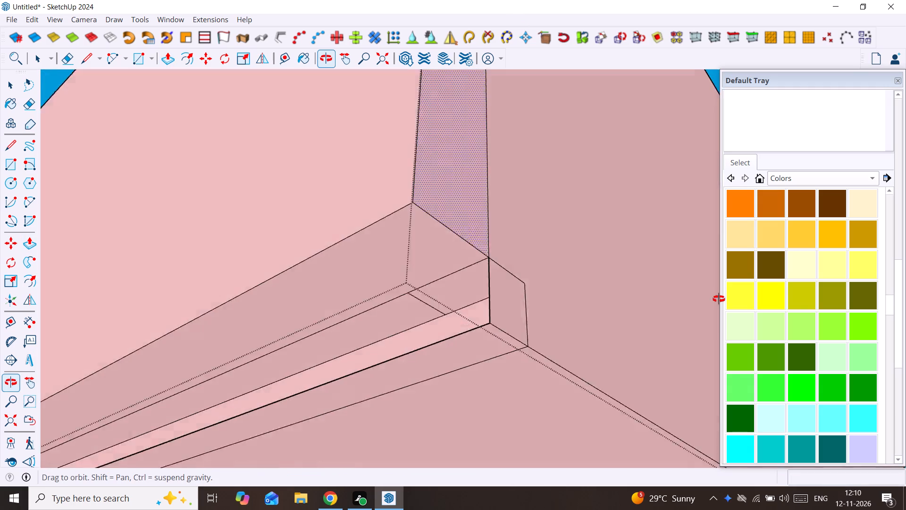
{"action": "middle_click_drag", "start_coordinate": [719, 299], "coordinate": [733, 331]}
{"action": "left_click", "coordinate": [430, 235]}
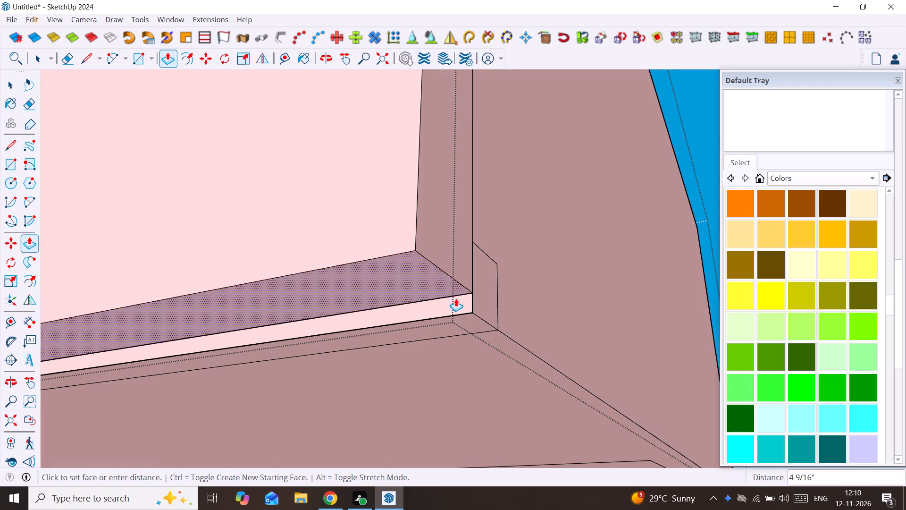
{"action": "left_click", "coordinate": [478, 322]}
{"action": "key", "text": "space"}
{"action": "scroll", "coordinate": [478, 322], "scroll_direction": "down", "scroll_amount": 4}
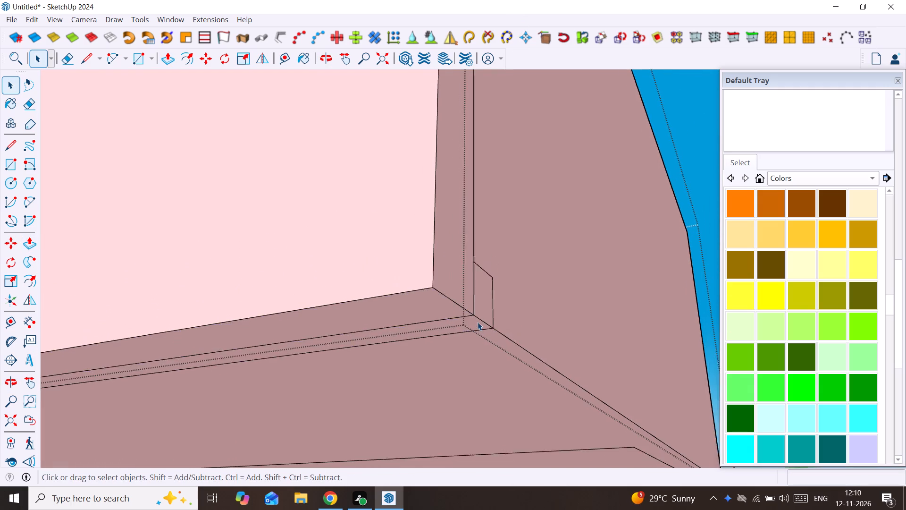
{"action": "scroll", "coordinate": [478, 322], "scroll_direction": "down", "scroll_amount": 20}
{"action": "scroll", "coordinate": [478, 322], "scroll_direction": "down", "scroll_amount": 4}
{"action": "middle_click_drag", "start_coordinate": [176, 313], "coordinate": [601, 321]}
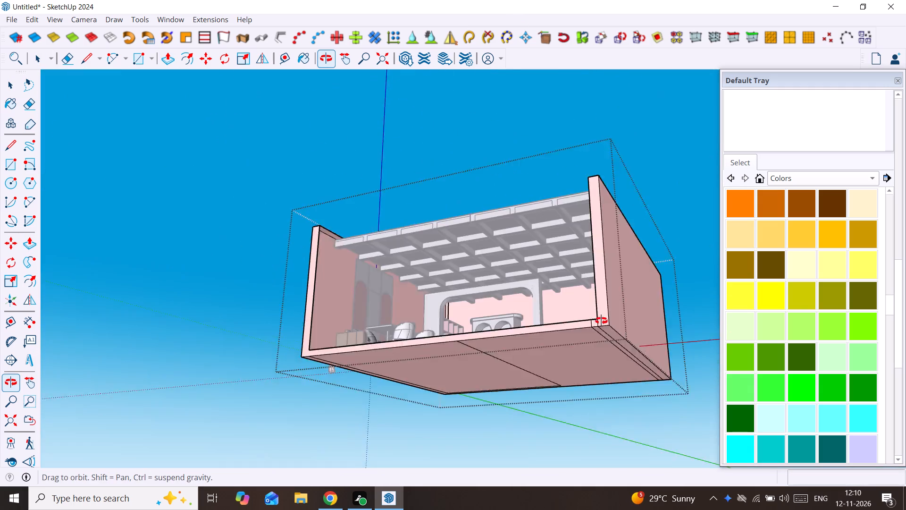
{"action": "middle_click_drag", "start_coordinate": [601, 321], "coordinate": [606, 333]}
{"action": "key", "text": "space"}
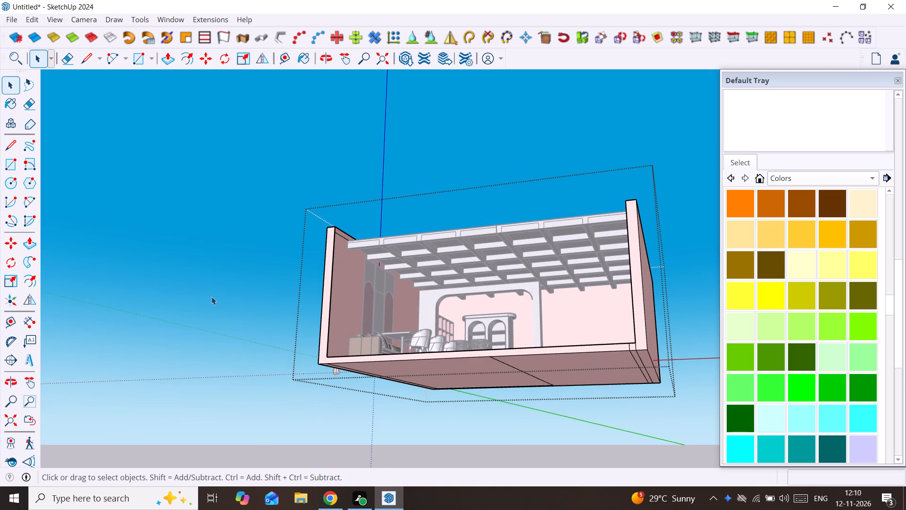
{"action": "left_click", "coordinate": [211, 297]}
Inside the room group, erase the seam edges where the new side wall's front end meets the floor slab's front face.
{"action": "scroll", "coordinate": [617, 358], "scroll_direction": "up", "scroll_amount": 14}
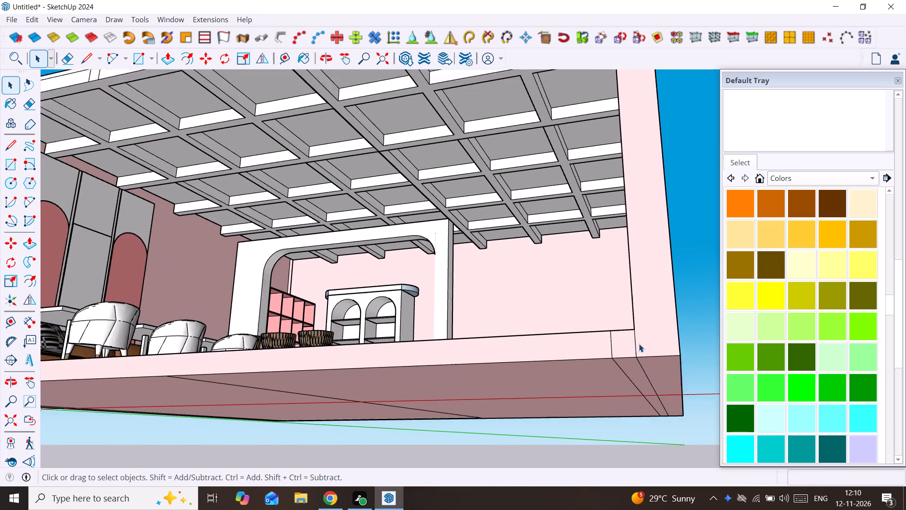
{"action": "left_click", "coordinate": [639, 344]}
{"action": "double_click", "coordinate": [639, 344]}
{"action": "left_click", "coordinate": [639, 344]}
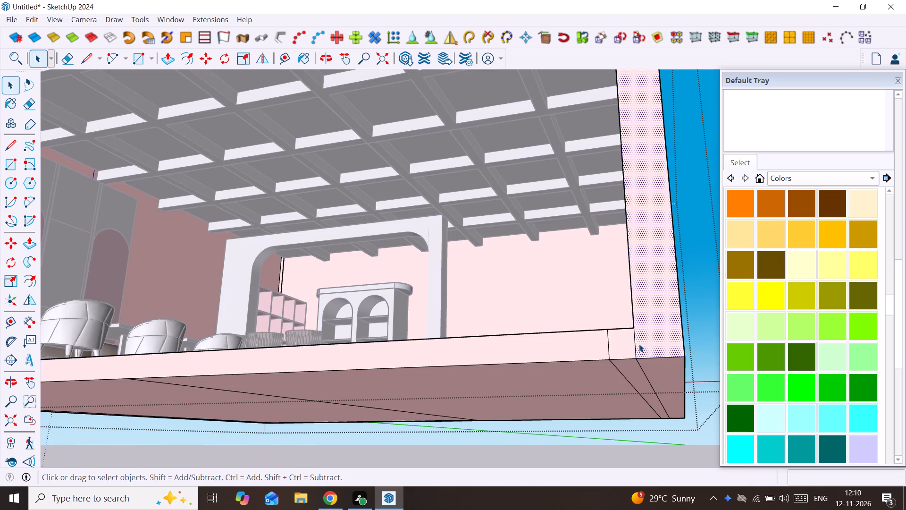
{"action": "key", "text": "e"}
{"action": "left_click_drag", "start_coordinate": [639, 344], "coordinate": [600, 342]}
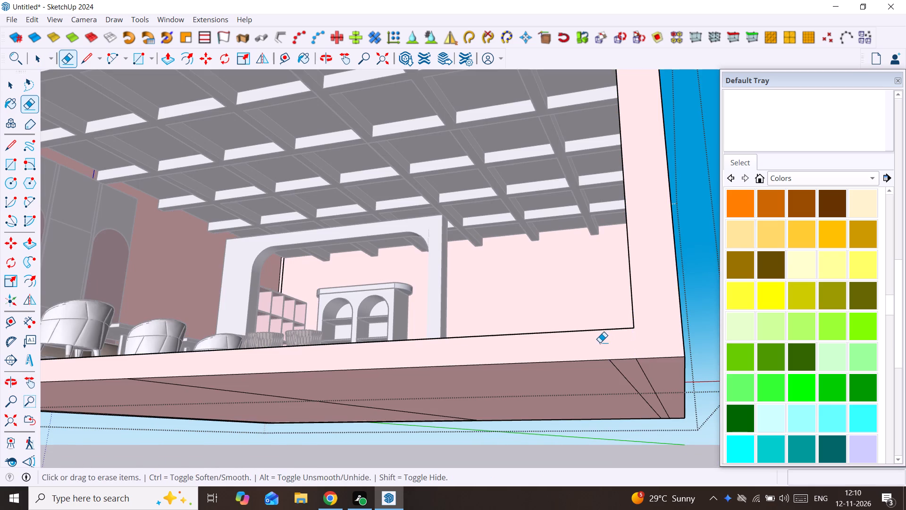
{"action": "scroll", "coordinate": [605, 340], "scroll_direction": "down", "scroll_amount": 12}
{"action": "key", "text": "space"}
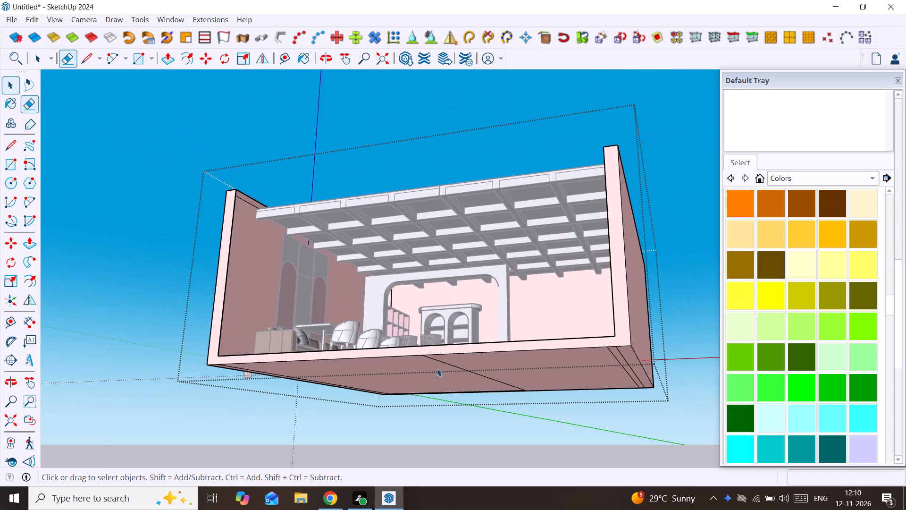
{"action": "left_click", "coordinate": [155, 343]}
Examine the enclosed café room from the open front, comparing its layout with the reference image.
{"action": "scroll", "coordinate": [269, 331], "scroll_direction": "down", "scroll_amount": 4}
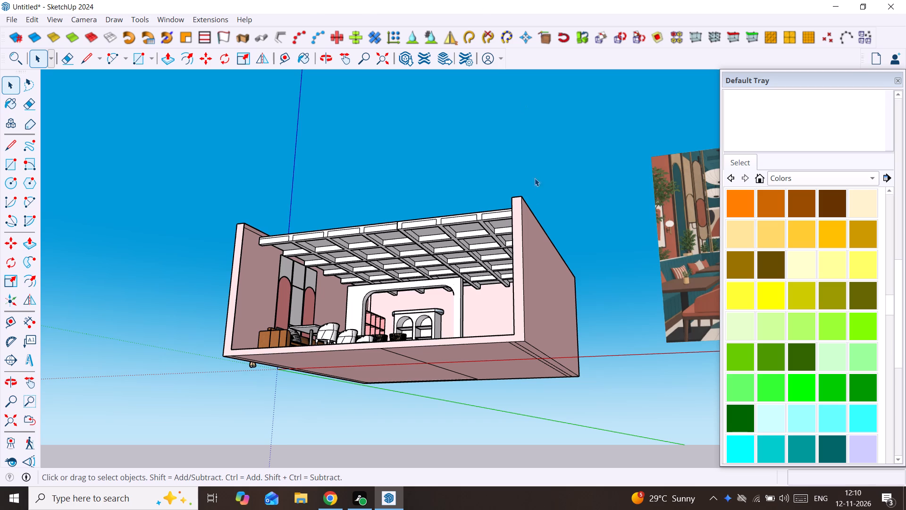
{"action": "scroll", "coordinate": [437, 245], "scroll_direction": "down", "scroll_amount": 4}
{"action": "middle_click_drag", "start_coordinate": [436, 246], "coordinate": [472, 373]}
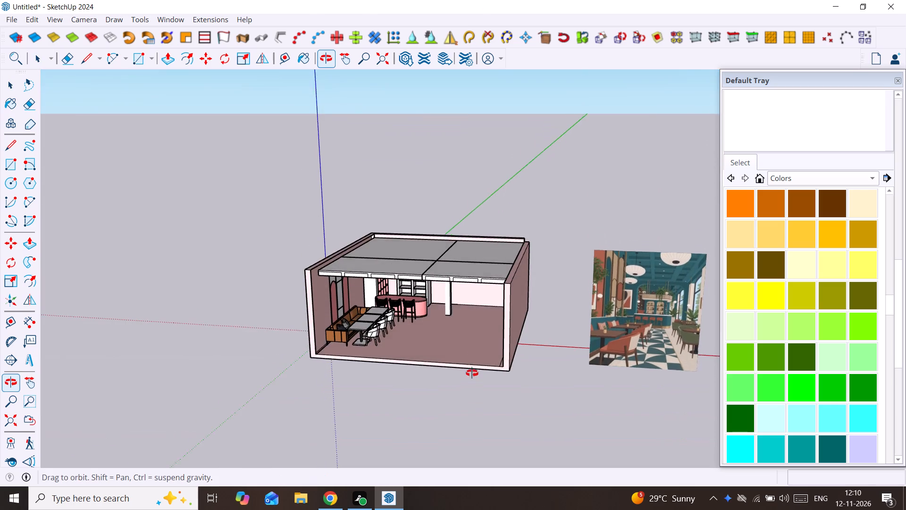
{"action": "middle_click_drag", "start_coordinate": [472, 373], "coordinate": [473, 358]}
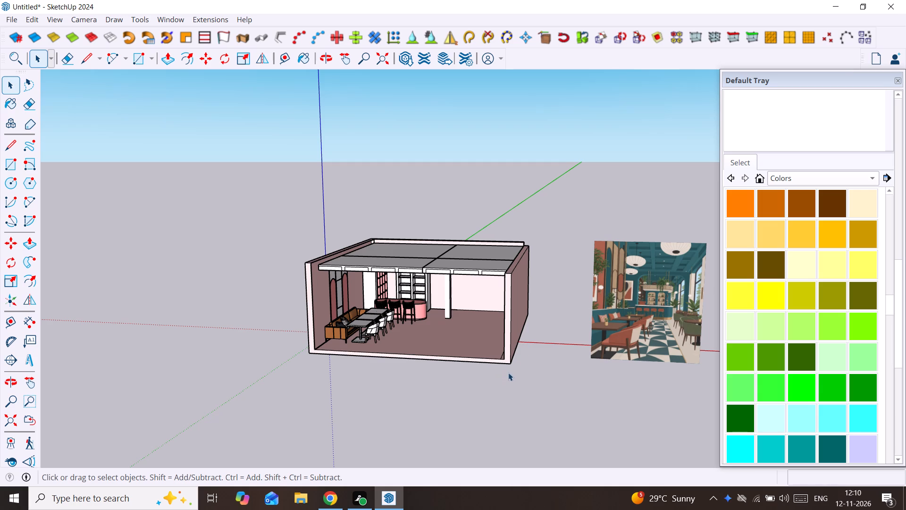
{"action": "scroll", "coordinate": [488, 333], "scroll_direction": "up", "scroll_amount": 6}
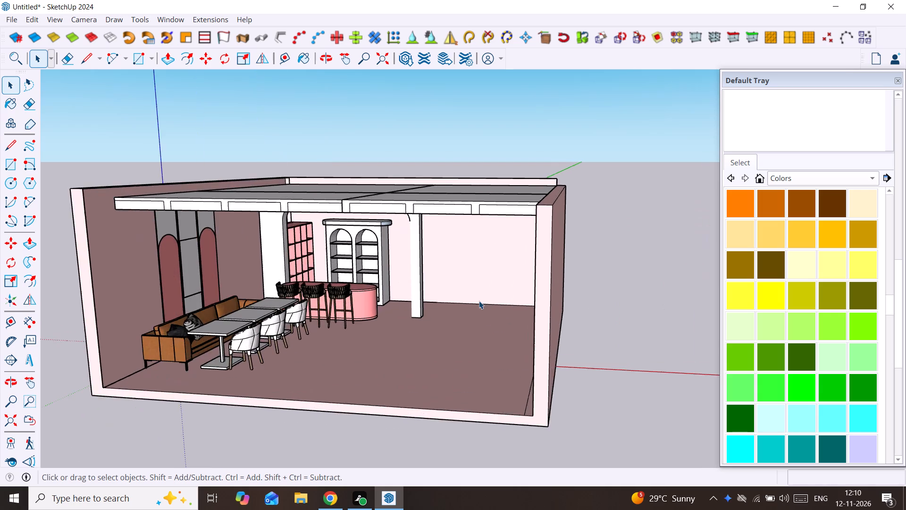
{"action": "middle_click_drag", "start_coordinate": [479, 298], "coordinate": [503, 290]}
{"action": "scroll", "coordinate": [303, 205], "scroll_direction": "down", "scroll_amount": 2}
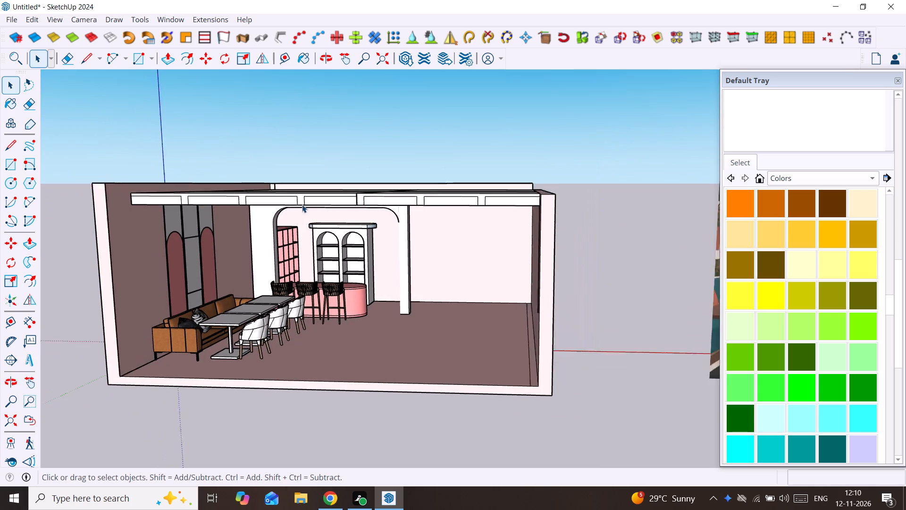
{"action": "scroll", "coordinate": [306, 212], "scroll_direction": "down", "scroll_amount": 5}
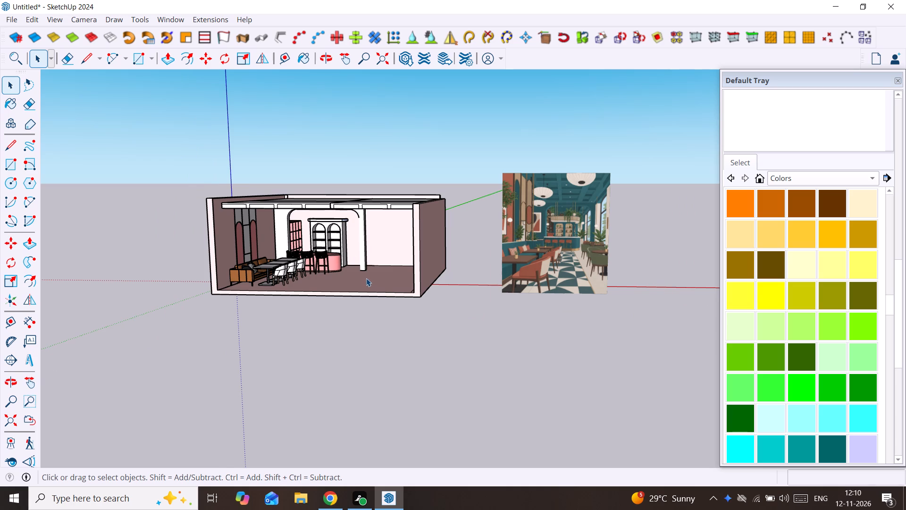
{"action": "scroll", "coordinate": [384, 253], "scroll_direction": "up", "scroll_amount": 3}
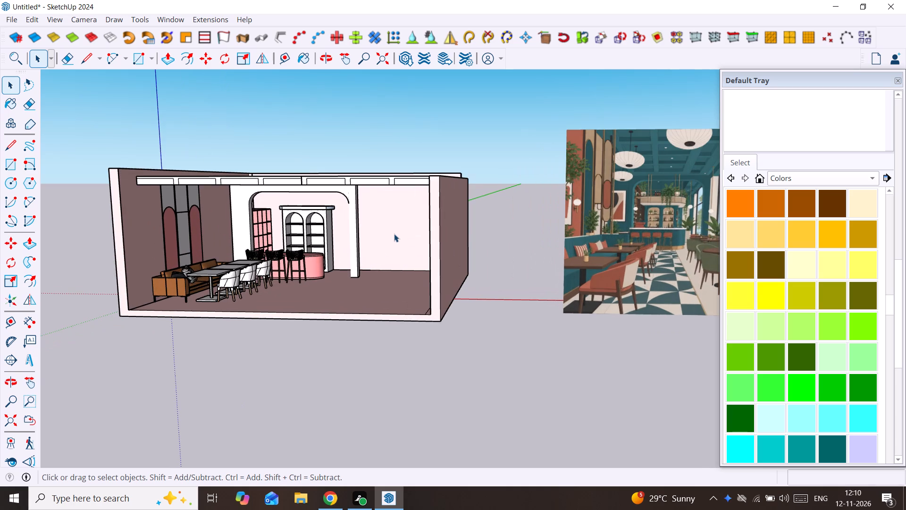
{"action": "scroll", "coordinate": [394, 231], "scroll_direction": "down", "scroll_amount": 3}
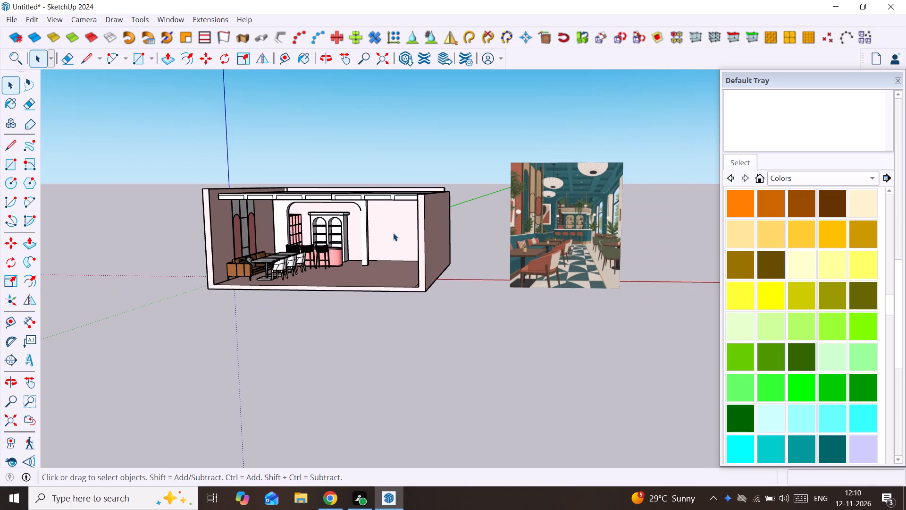
{"action": "middle_click_drag", "start_coordinate": [393, 233], "coordinate": [551, 226]}
{"action": "scroll", "coordinate": [357, 226], "scroll_direction": "up", "scroll_amount": 2}
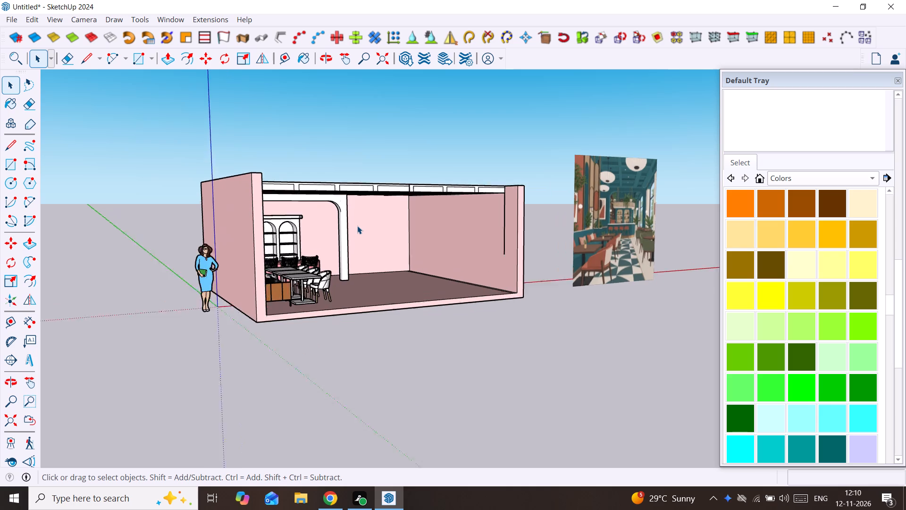
Place a Tape Measure guide about 10' 5 1/8" from the new side wall's inner base edge, through the arched frame column's base corner.
{"action": "scroll", "coordinate": [357, 226], "scroll_direction": "up", "scroll_amount": 1}
{"action": "scroll", "coordinate": [383, 264], "scroll_direction": "up", "scroll_amount": 2}
{"action": "middle_click_drag", "start_coordinate": [374, 269], "coordinate": [335, 275]}
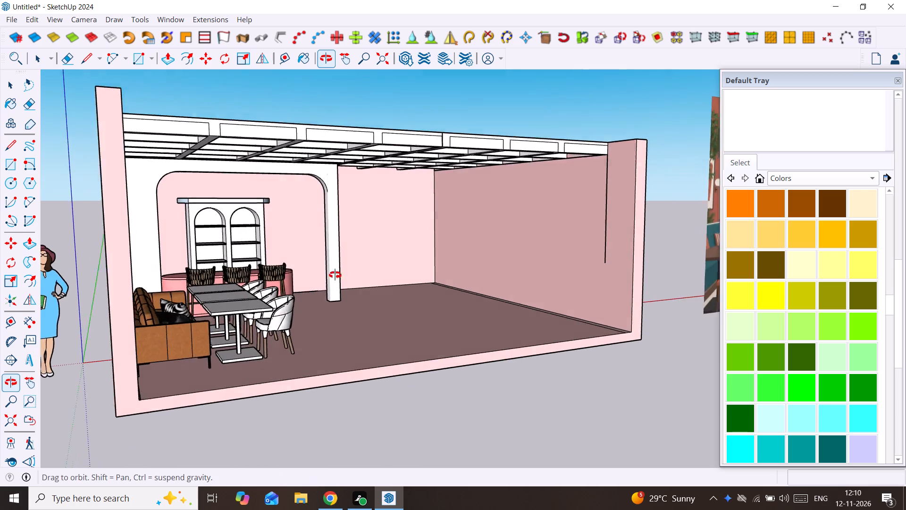
{"action": "middle_click_drag", "start_coordinate": [335, 275], "coordinate": [325, 298]}
{"action": "scroll", "coordinate": [386, 284], "scroll_direction": "up", "scroll_amount": 6}
{"action": "middle_click_drag", "start_coordinate": [357, 283], "coordinate": [301, 306]}
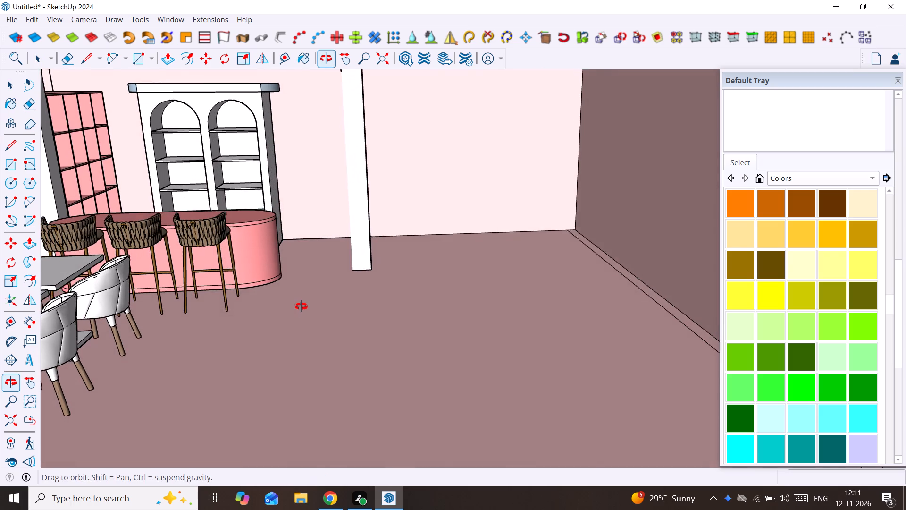
{"action": "middle_click_drag", "start_coordinate": [301, 306], "coordinate": [300, 313]}
{"action": "key", "text": "t"}
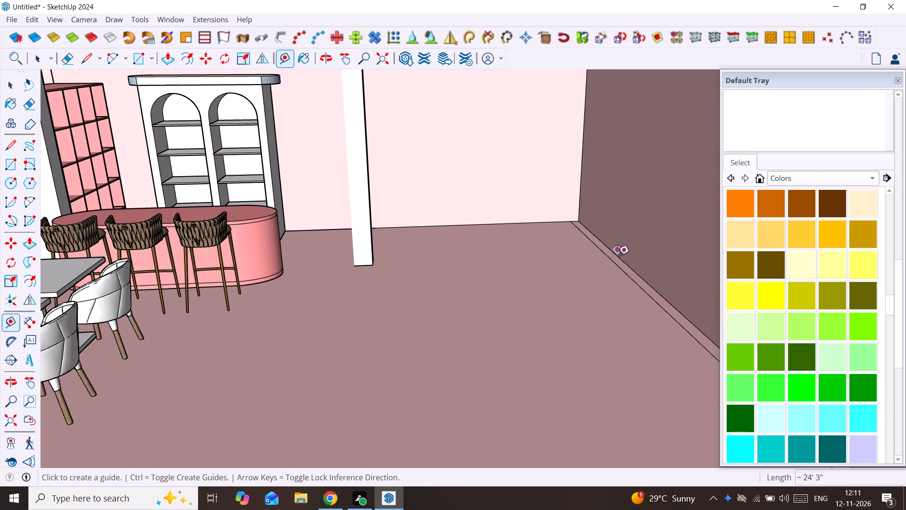
{"action": "left_click", "coordinate": [622, 260]}
{"action": "middle_click_drag", "start_coordinate": [447, 279], "coordinate": [395, 287]}
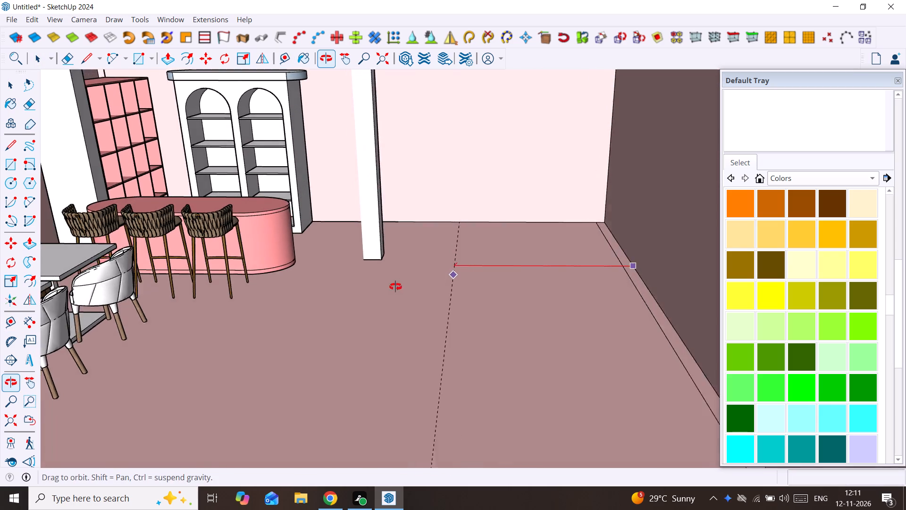
{"action": "middle_click_drag", "start_coordinate": [395, 287], "coordinate": [372, 296]}
{"action": "scroll", "coordinate": [372, 296], "scroll_direction": "up", "scroll_amount": 1}
{"action": "left_click", "coordinate": [394, 245]}
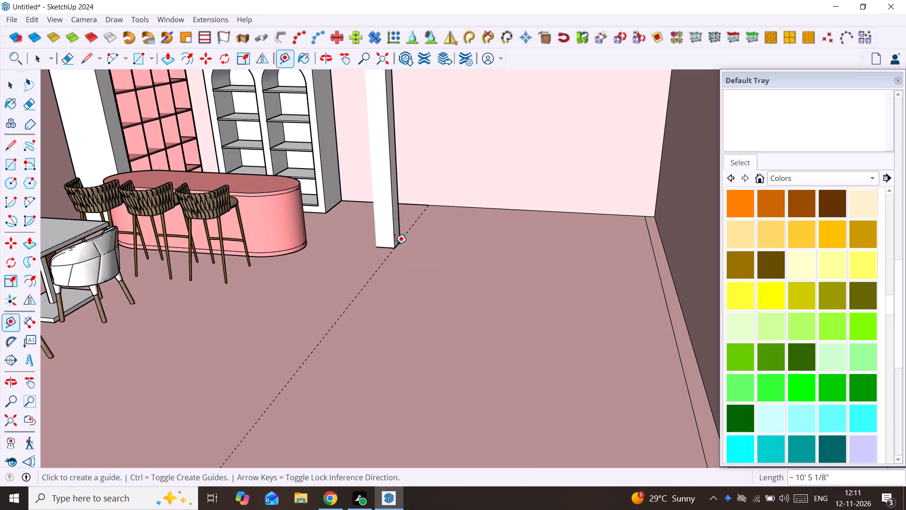
{"action": "key", "text": "space"}
{"action": "scroll", "coordinate": [405, 247], "scroll_direction": "down", "scroll_amount": 13}
{"action": "middle_click_drag", "start_coordinate": [408, 252], "coordinate": [460, 242]}
{"action": "key", "text": "space"}
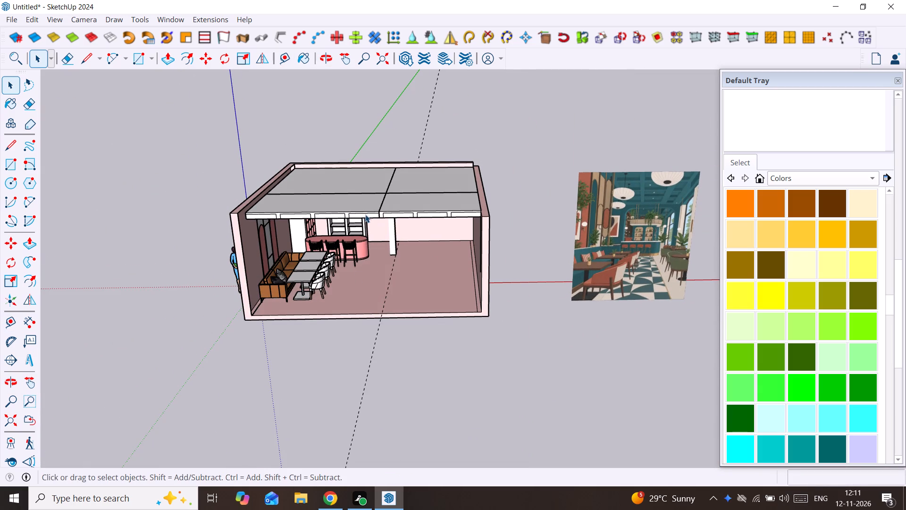
Scale both coffered ceiling grid pieces together along the green axis by about 1.08, extending their front edge toward the room's open front.
{"action": "scroll", "coordinate": [365, 214], "scroll_direction": "up", "scroll_amount": 3}
{"action": "left_click", "coordinate": [365, 214]}
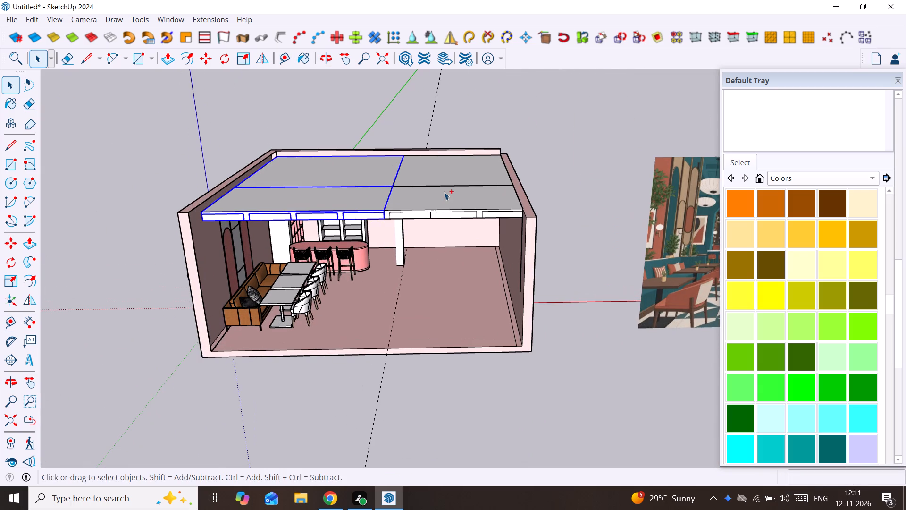
{"action": "left_click", "coordinate": [448, 188], "text": "ctrl"}
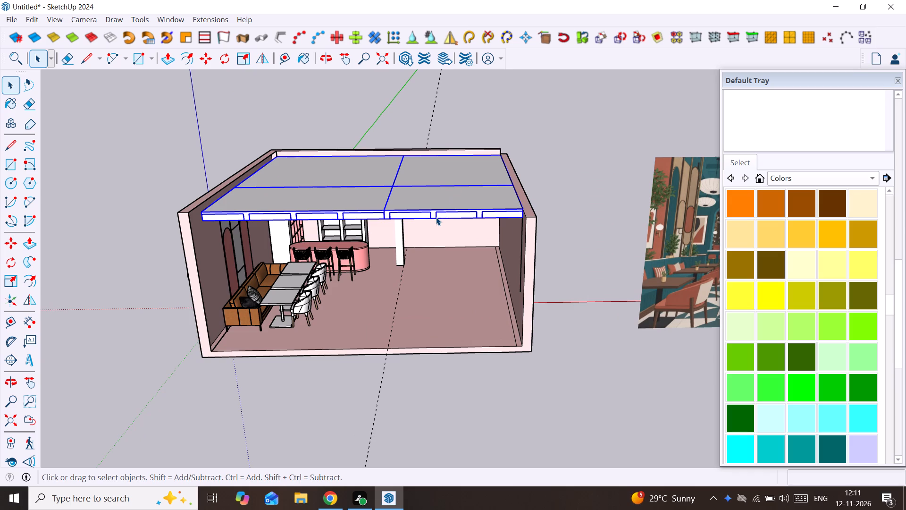
{"action": "key", "text": "s"}
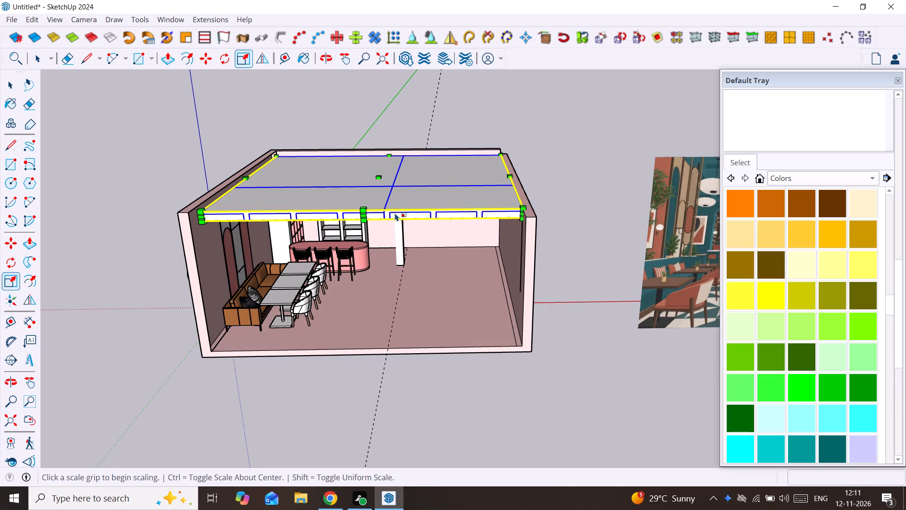
{"action": "scroll", "coordinate": [385, 214], "scroll_direction": "up", "scroll_amount": 3}
{"action": "left_click_drag", "start_coordinate": [359, 218], "coordinate": [348, 223]}
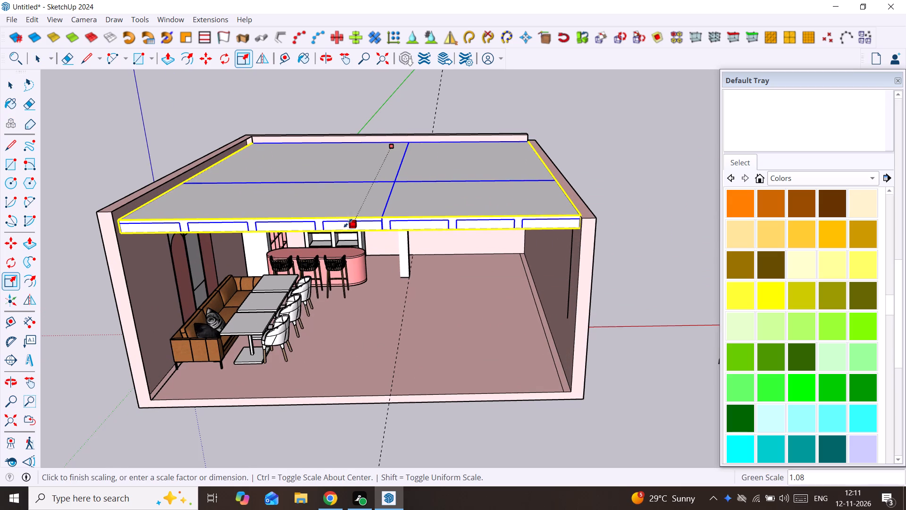
{"action": "left_click_drag", "start_coordinate": [348, 223], "coordinate": [347, 224]}
{"action": "key", "text": "space"}
{"action": "scroll", "coordinate": [347, 261], "scroll_direction": "up", "scroll_amount": 1}
{"action": "middle_click_drag", "start_coordinate": [347, 261], "coordinate": [363, 165]}
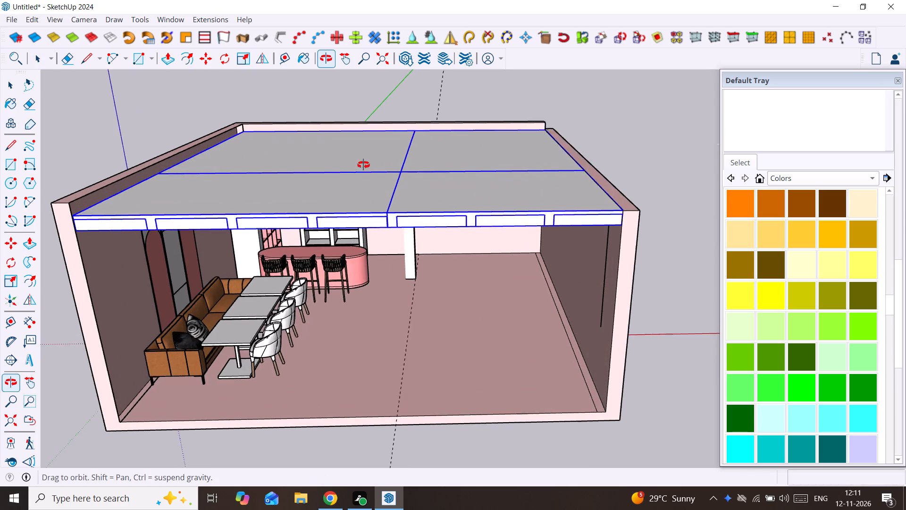
{"action": "middle_click_drag", "start_coordinate": [363, 165], "coordinate": [364, 96]}
{"action": "key", "text": "space"}
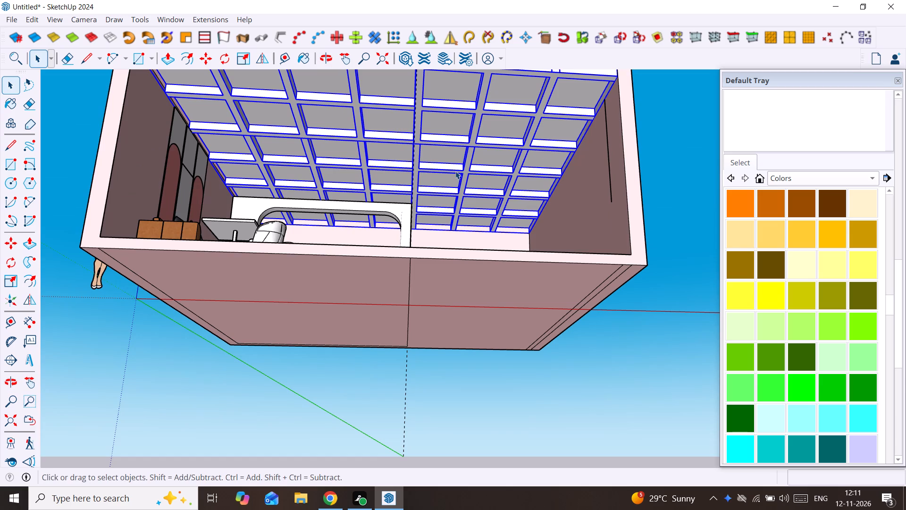
{"action": "left_click", "coordinate": [659, 162]}
{"action": "scroll", "coordinate": [435, 165], "scroll_direction": "down", "scroll_amount": 3}
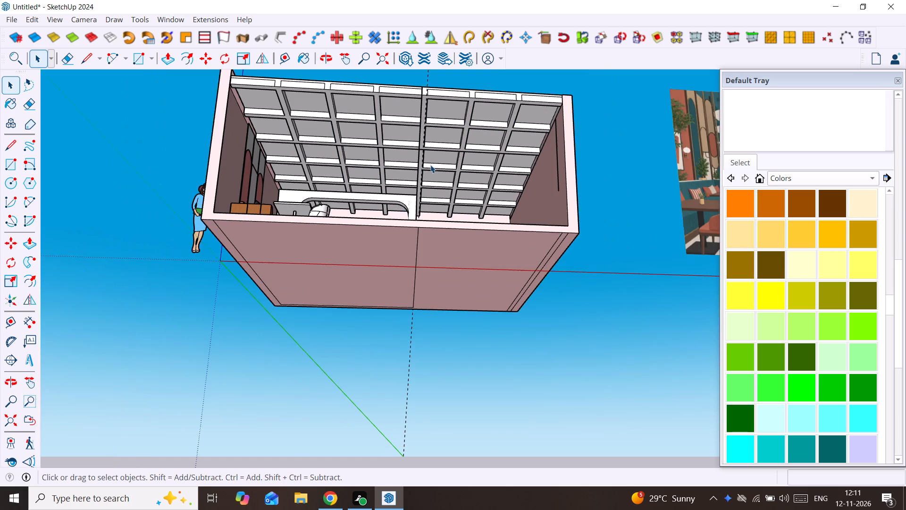
Move the sofa, tables and chairs group about 1' 10 11/16" along the side wall toward the room's open front.
{"action": "middle_click_drag", "start_coordinate": [417, 165], "coordinate": [326, 301]}
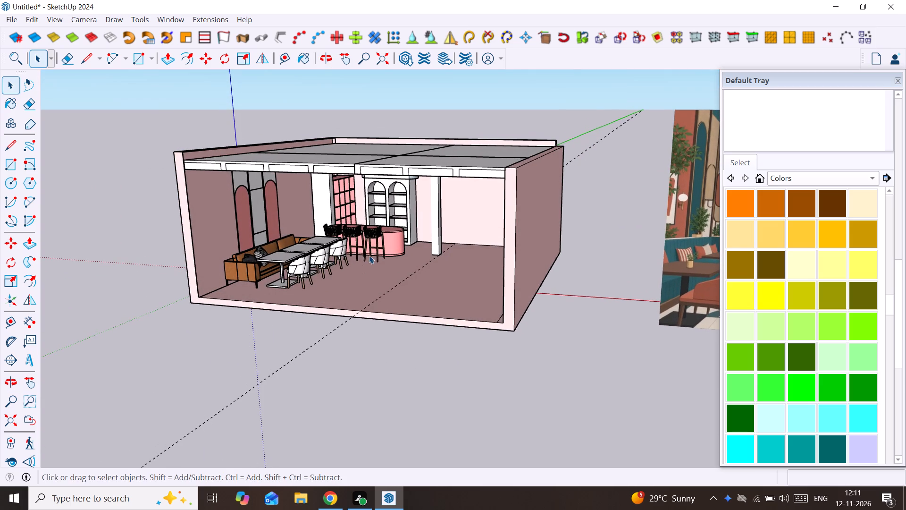
{"action": "key", "text": "space"}
{"action": "scroll", "coordinate": [294, 246], "scroll_direction": "up", "scroll_amount": 6}
{"action": "left_click", "coordinate": [235, 206]}
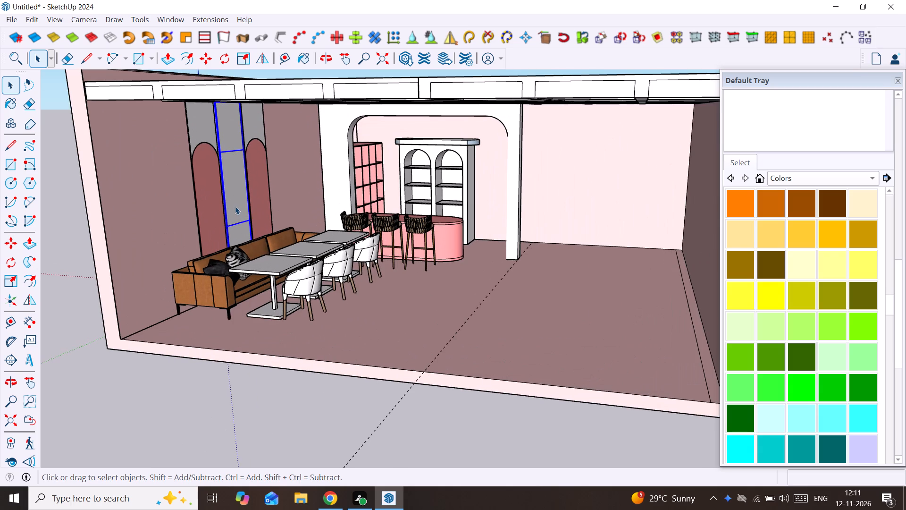
{"action": "scroll", "coordinate": [258, 222], "scroll_direction": "up", "scroll_amount": 3}
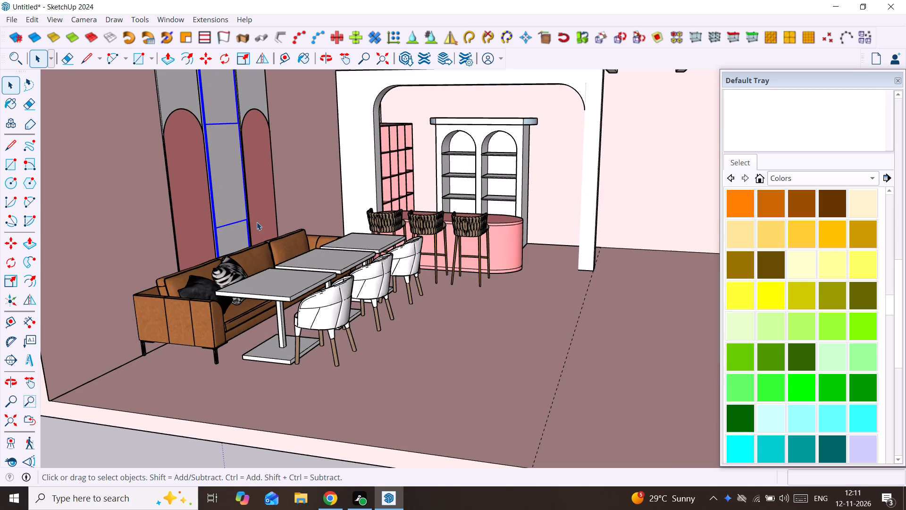
{"action": "scroll", "coordinate": [257, 222], "scroll_direction": "down", "scroll_amount": 5}
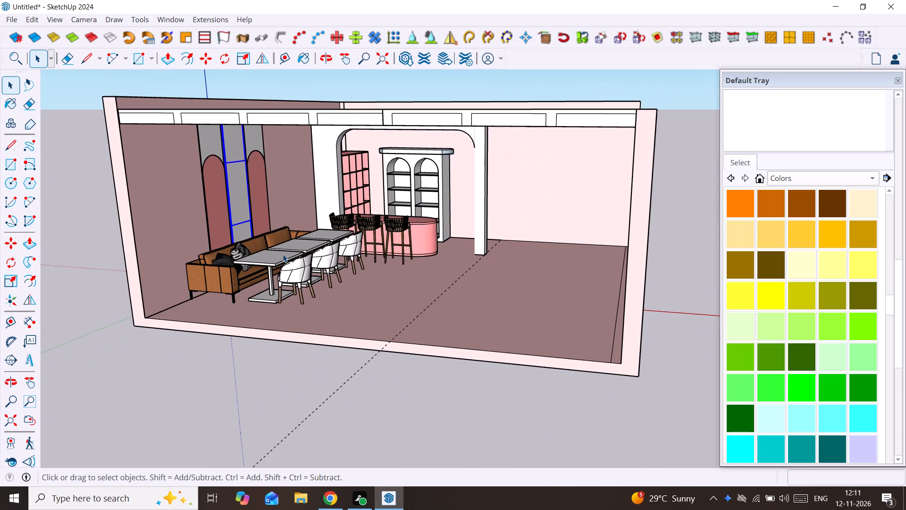
{"action": "middle_click_drag", "start_coordinate": [290, 273], "coordinate": [360, 287]}
{"action": "left_click", "coordinate": [336, 284]}
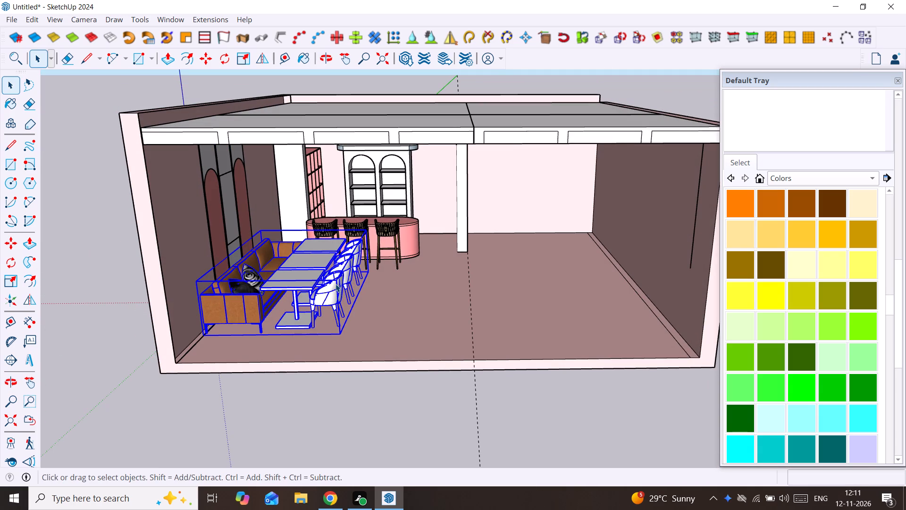
{"action": "key", "text": "m"}
{"action": "scroll", "coordinate": [202, 341], "scroll_direction": "up", "scroll_amount": 7}
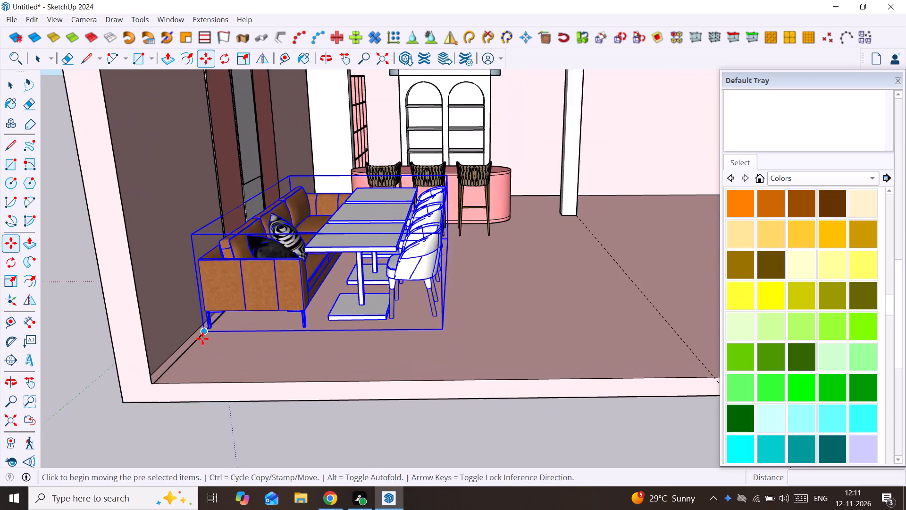
{"action": "left_click", "coordinate": [207, 335]}
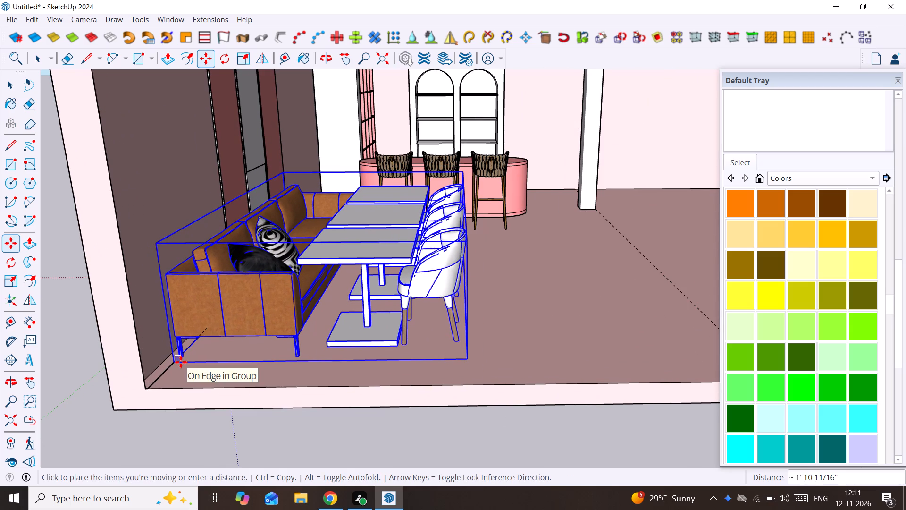
{"action": "left_click", "coordinate": [181, 362]}
Move the sofa, tables and chairs group back about 5 1/8" along the side wall, away from the open front.
{"action": "scroll", "coordinate": [206, 341], "scroll_direction": "down", "scroll_amount": 5}
{"action": "middle_click_drag", "start_coordinate": [246, 324], "coordinate": [143, 386]}
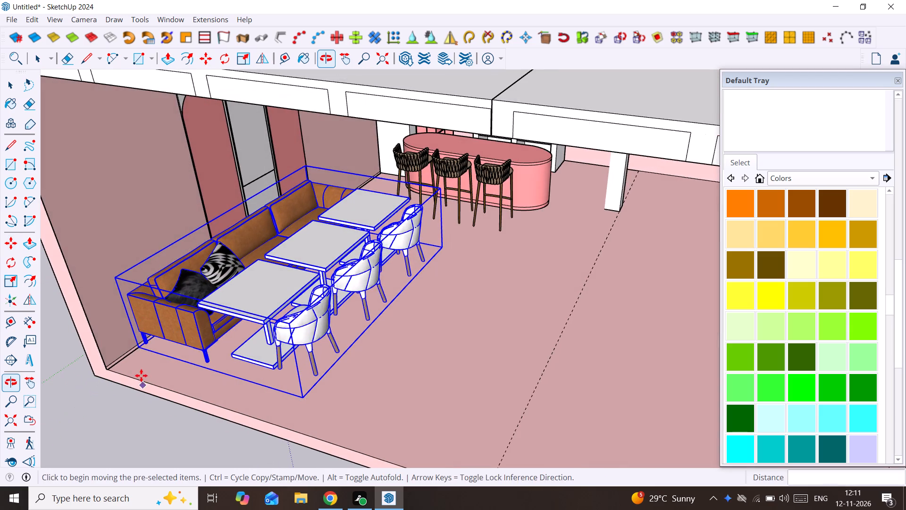
{"action": "scroll", "coordinate": [139, 363], "scroll_direction": "up", "scroll_amount": 15}
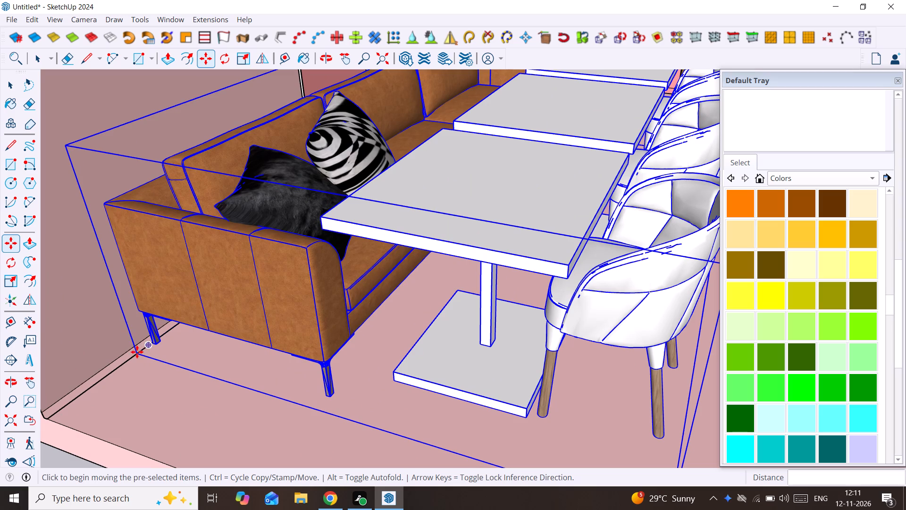
{"action": "left_click", "coordinate": [134, 353]}
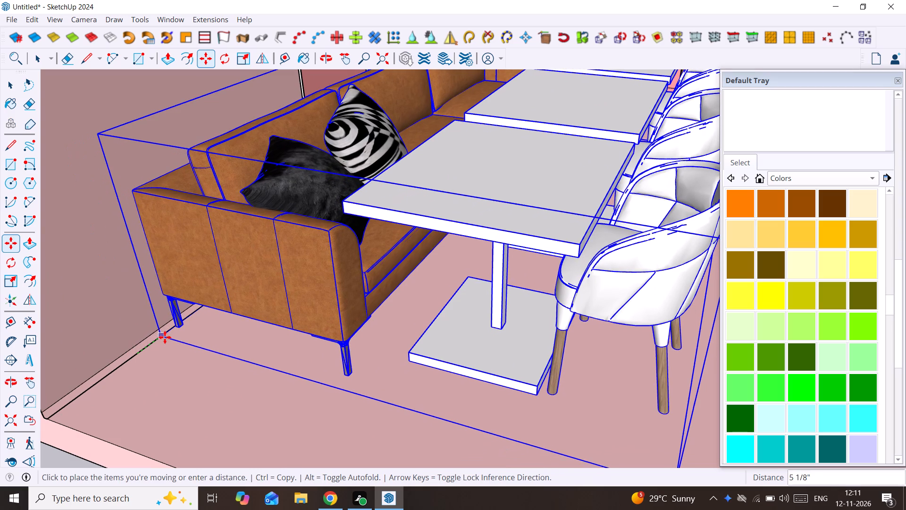
{"action": "left_click", "coordinate": [165, 337]}
{"action": "key", "text": "space"}
{"action": "scroll", "coordinate": [165, 337], "scroll_direction": "down", "scroll_amount": 10}
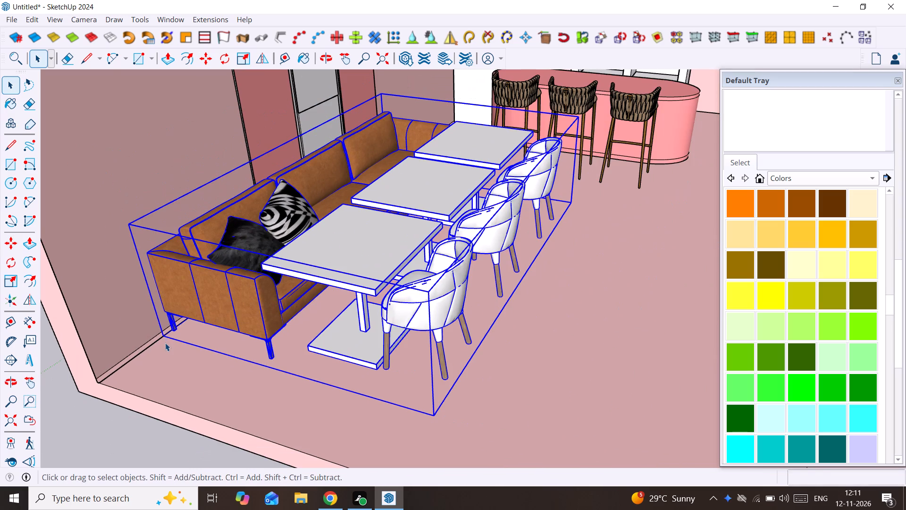
Measure from beside the sofa's front end to the floor's front edge.
{"action": "key", "text": "t"}
{"action": "left_click", "coordinate": [185, 343]}
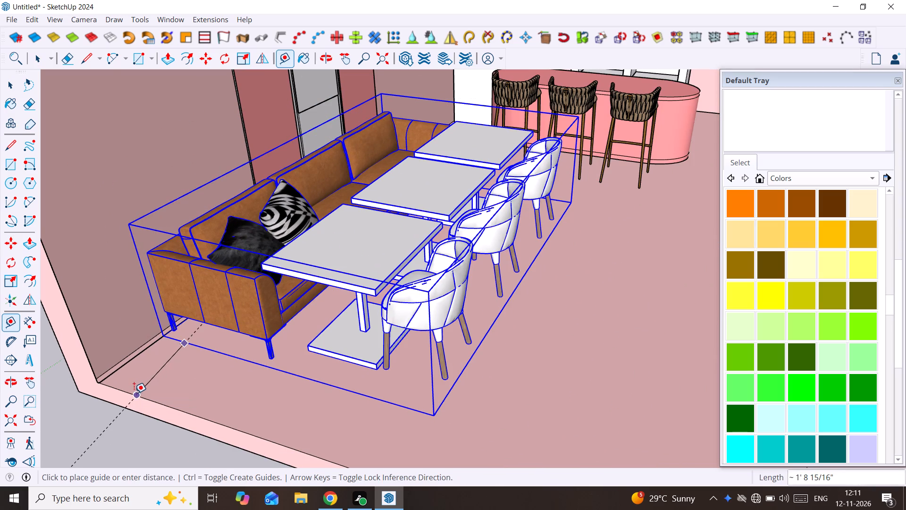
{"action": "key", "text": "space"}
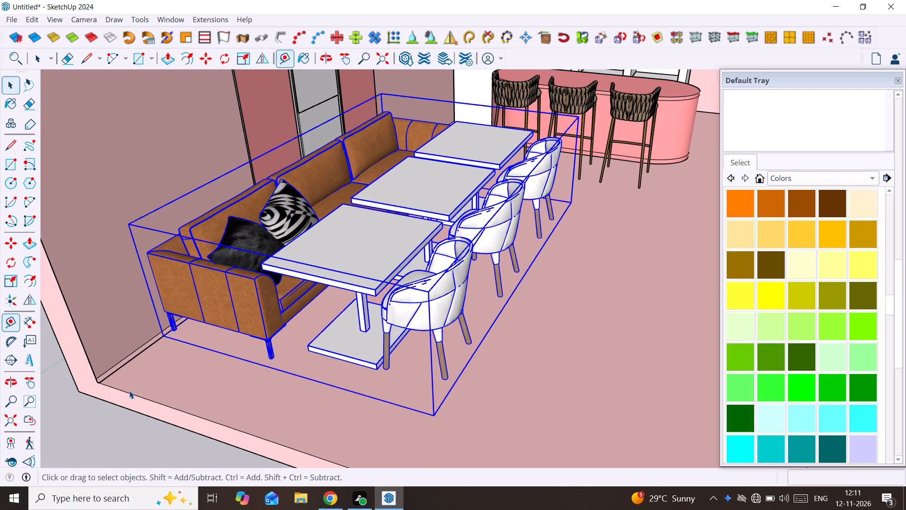
{"action": "scroll", "coordinate": [129, 391], "scroll_direction": "down", "scroll_amount": 17}
{"action": "middle_click_drag", "start_coordinate": [134, 382], "coordinate": [297, 311]}
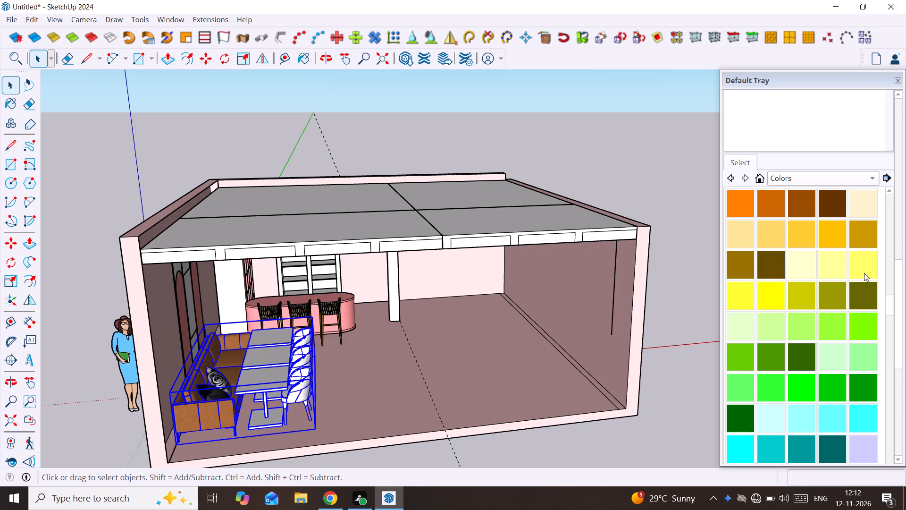
Measure across the floor from the frame column's guide to the base of the new side wall.
{"action": "middle_click_drag", "start_coordinate": [422, 338], "coordinate": [390, 361]}
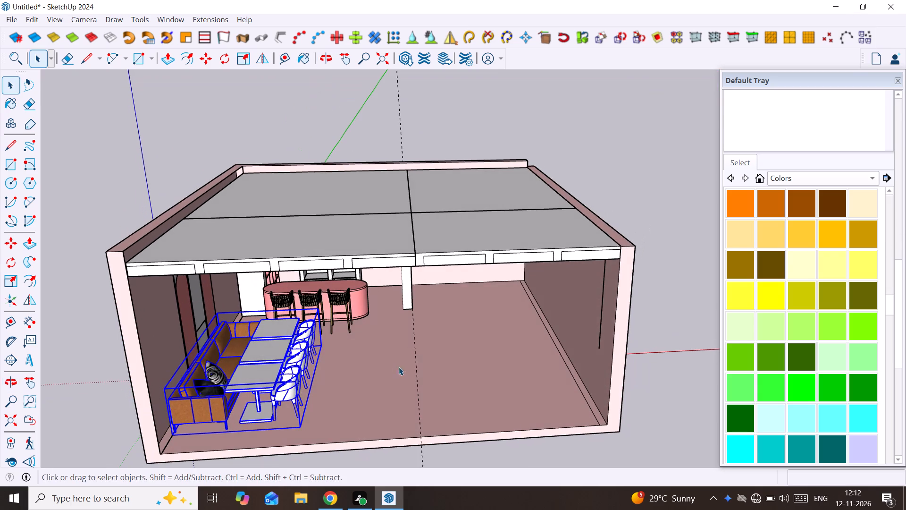
{"action": "key", "text": "t"}
{"action": "left_click", "coordinate": [414, 374]}
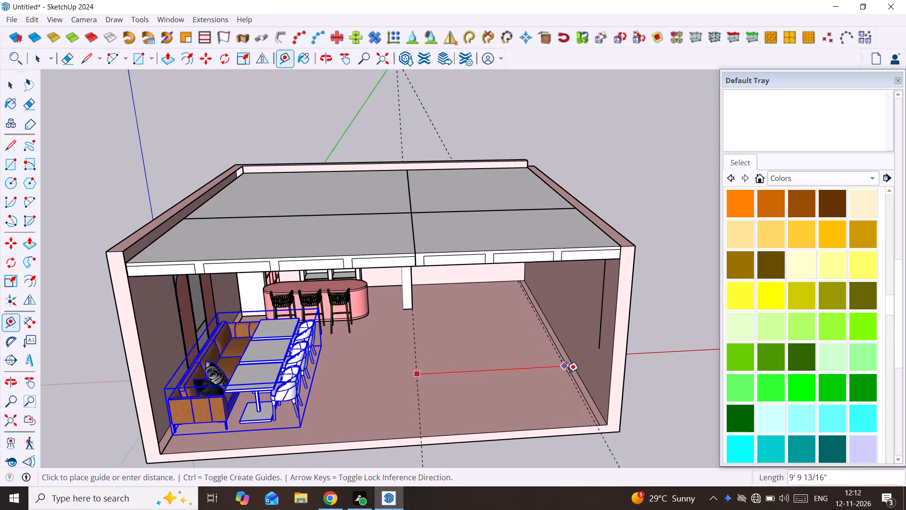
{"action": "key", "text": "space"}
{"action": "scroll", "coordinate": [509, 383], "scroll_direction": "down", "scroll_amount": 1}
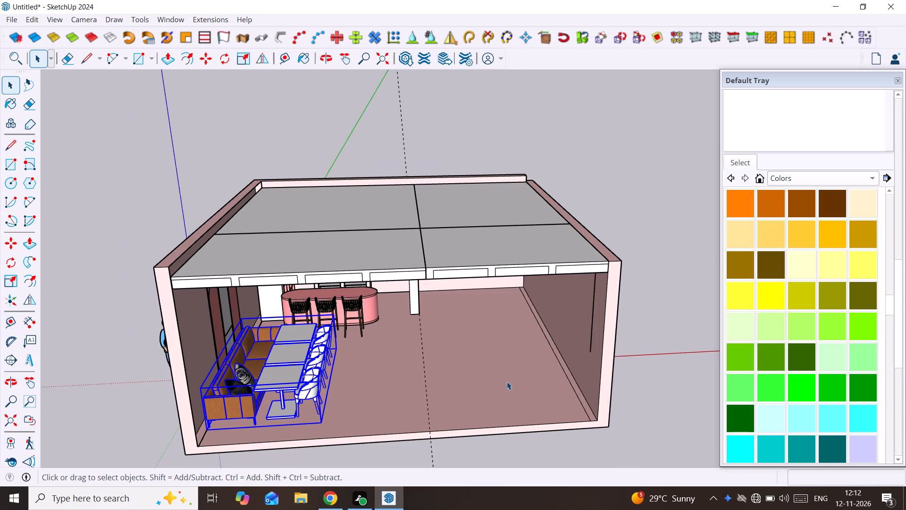
Place a Tape Measure guide 9" from the frame column's guide, on the side facing the new side wall.
{"action": "middle_click_drag", "start_coordinate": [505, 382], "coordinate": [510, 363], "text": "shift"}
{"action": "scroll", "coordinate": [430, 342], "scroll_direction": "up", "scroll_amount": 4}
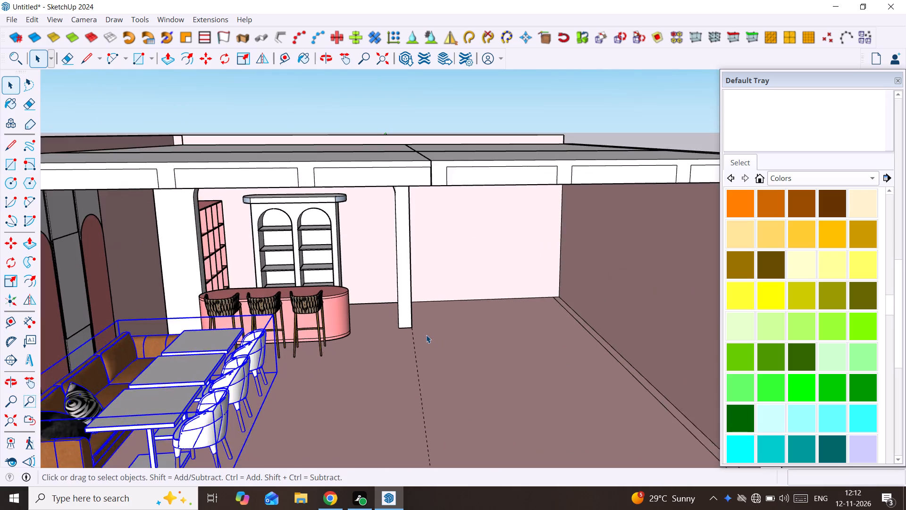
{"action": "scroll", "coordinate": [421, 331], "scroll_direction": "up", "scroll_amount": 4}
{"action": "middle_click_drag", "start_coordinate": [419, 331], "coordinate": [379, 355]}
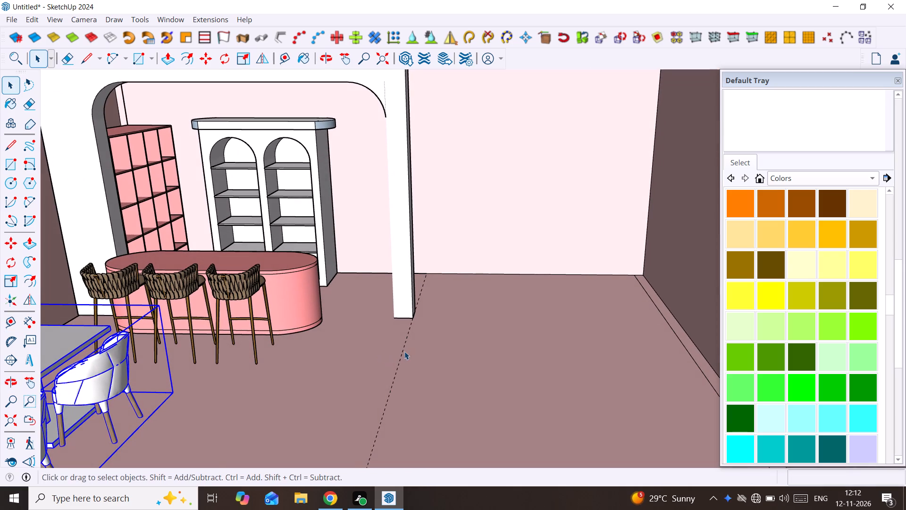
{"action": "key", "text": "t"}
{"action": "left_click", "coordinate": [404, 351]}
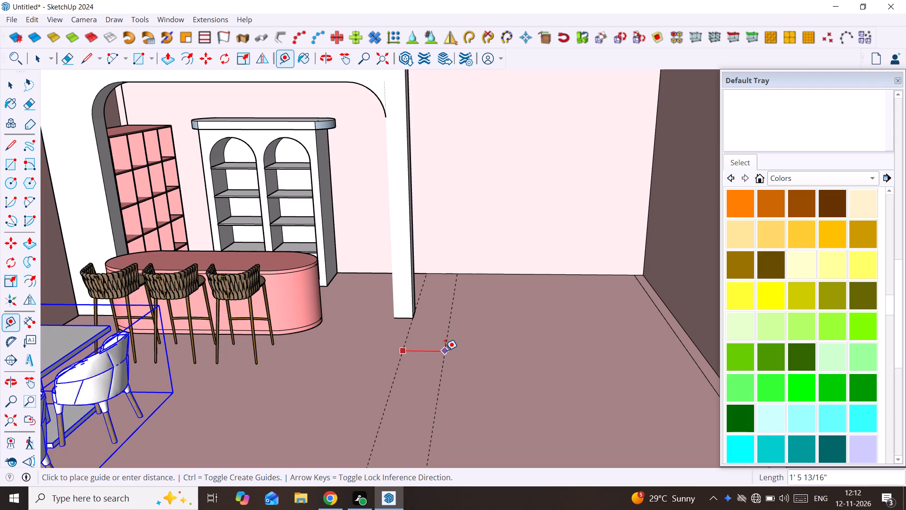
{"action": "key", "text": "9"}
{"action": "key", "text": "shift+quotedbl"}
{"action": "key", "text": "Return"}
{"action": "key", "text": "space"}
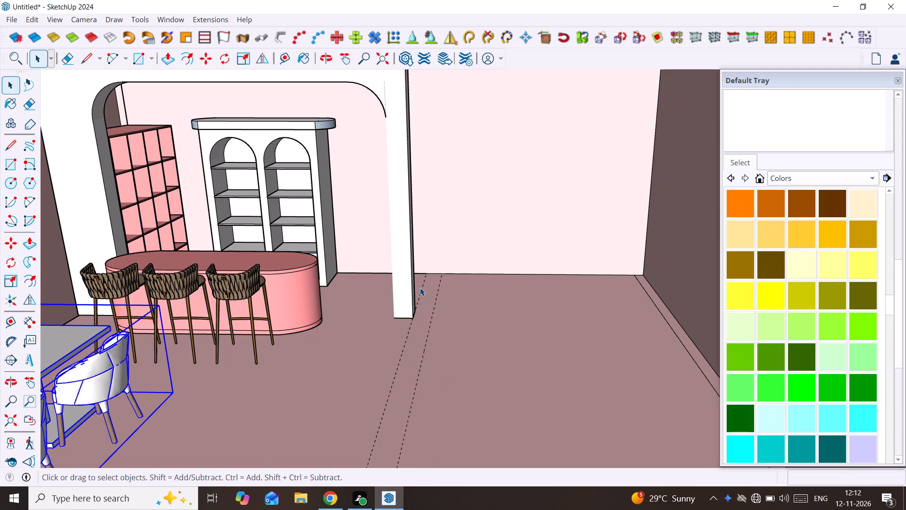
Draw a floor rectangle between the two guides, about 9" by 24' 3", from the back wall to the floor's front edge.
{"action": "key", "text": "r"}
{"action": "scroll", "coordinate": [419, 259], "scroll_direction": "up", "scroll_amount": 6}
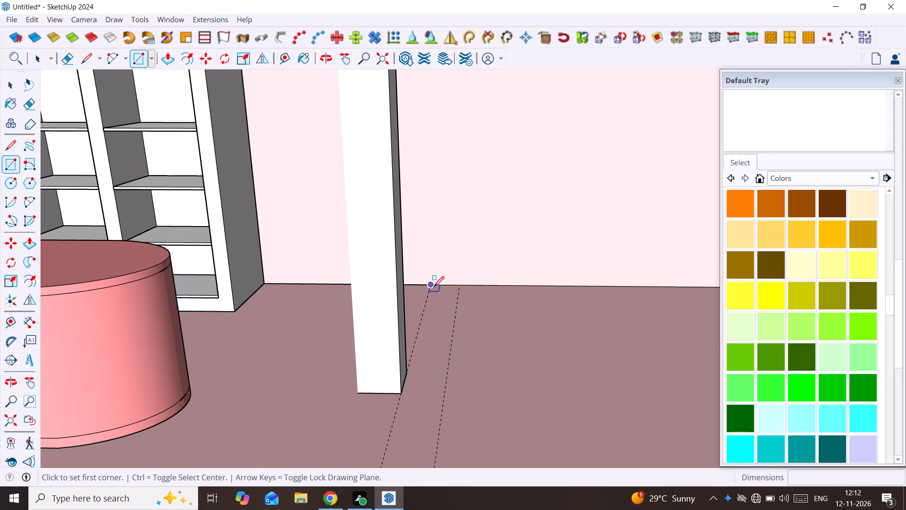
{"action": "left_click", "coordinate": [431, 285]}
{"action": "scroll", "coordinate": [461, 324], "scroll_direction": "down", "scroll_amount": 20}
{"action": "scroll", "coordinate": [461, 324], "scroll_direction": "down", "scroll_amount": 3}
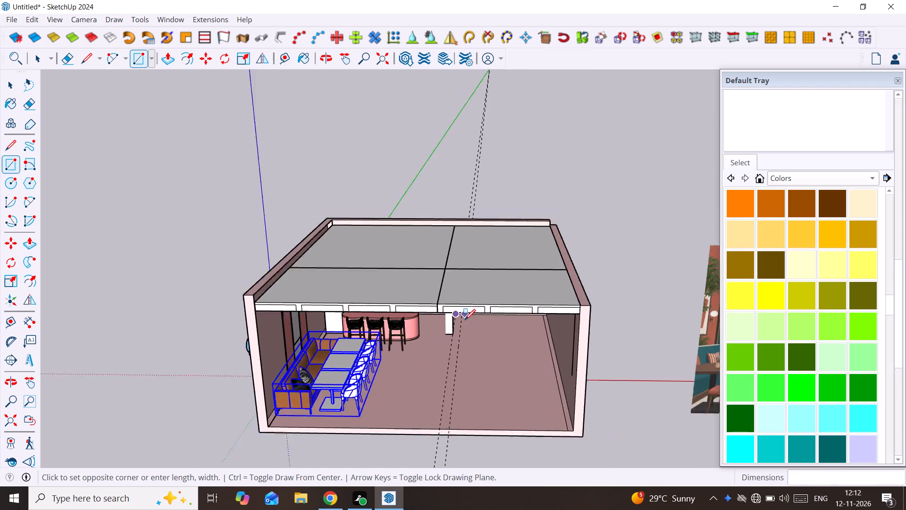
{"action": "scroll", "coordinate": [437, 423], "scroll_direction": "up", "scroll_amount": 11}
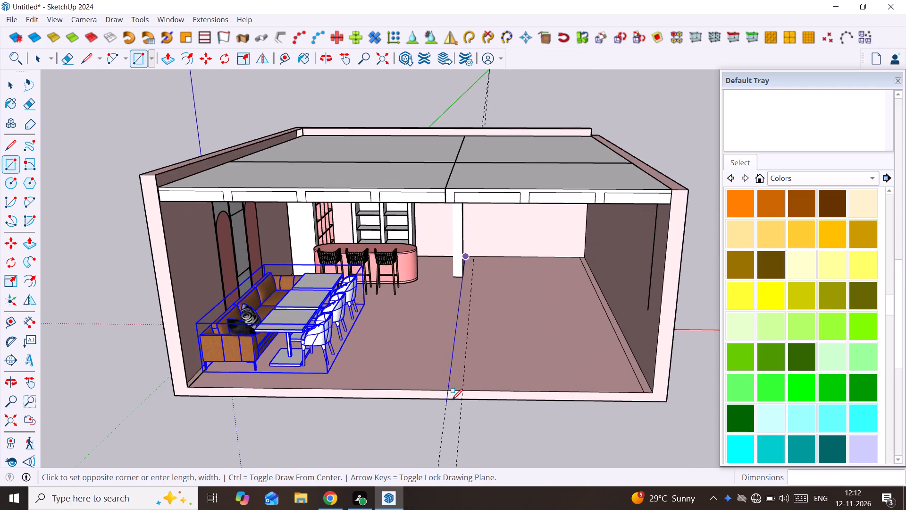
{"action": "scroll", "coordinate": [467, 385], "scroll_direction": "up", "scroll_amount": 2}
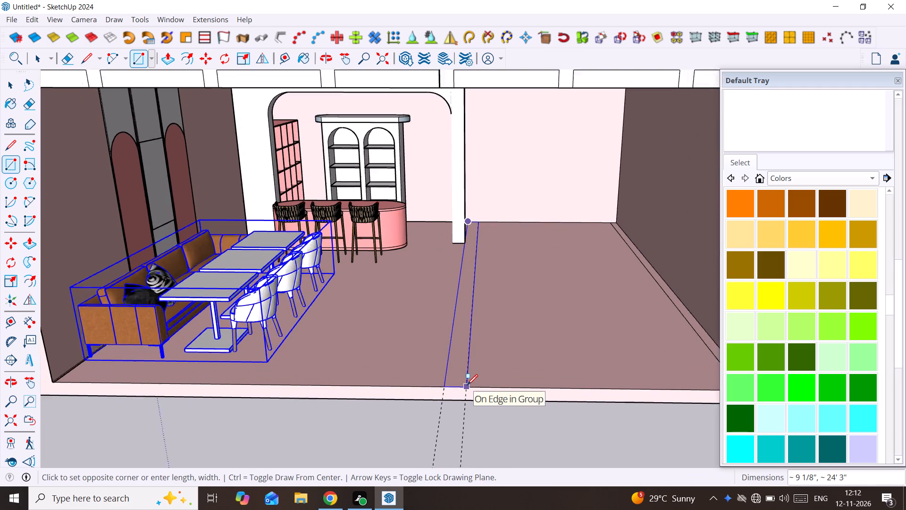
{"action": "scroll", "coordinate": [467, 385], "scroll_direction": "up", "scroll_amount": 5}
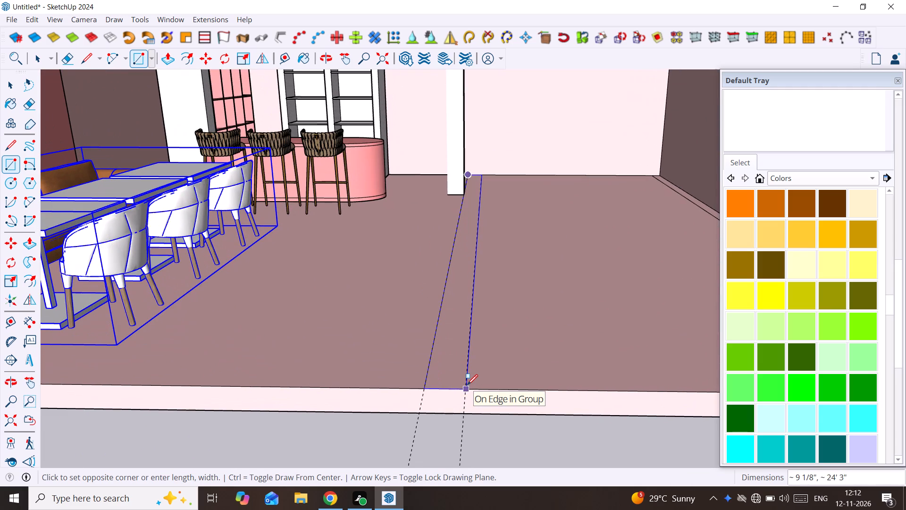
{"action": "left_click", "coordinate": [467, 385]}
Group the 9" floor strip's face and edges.
{"action": "key", "text": "space"}
{"action": "triple_click", "coordinate": [457, 377]}
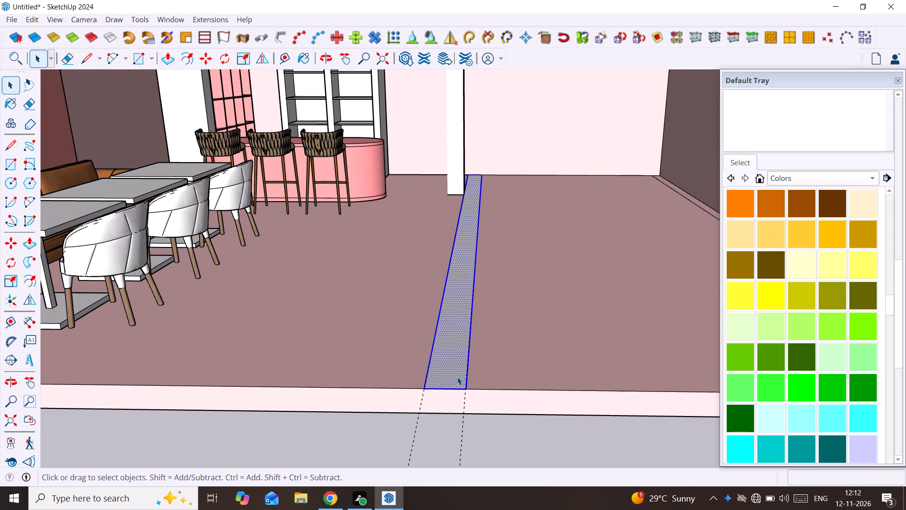
{"action": "right_click", "coordinate": [457, 377]}
{"action": "left_click", "coordinate": [514, 255]}
Inside the strip's group, Push/Pull its face up to the underside of the ceiling grid as a partition wall.
{"action": "triple_click", "coordinate": [463, 312]}
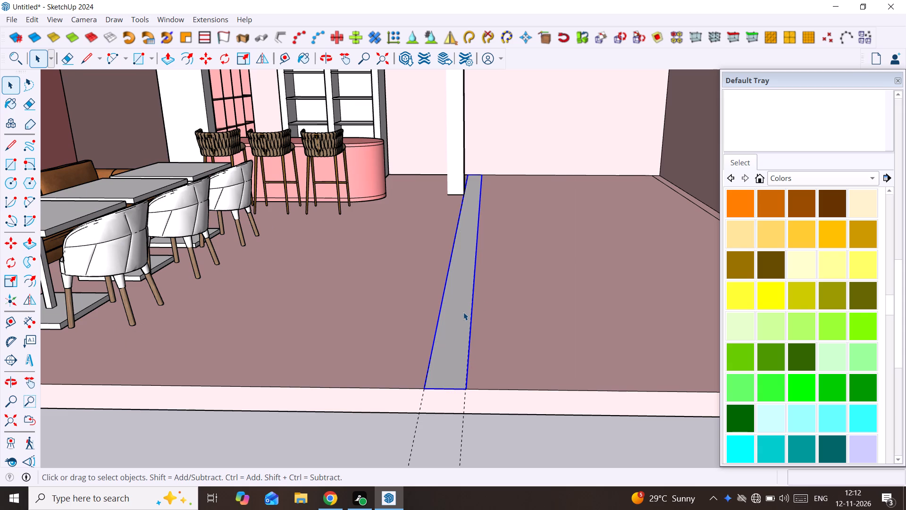
{"action": "left_click", "coordinate": [462, 317]}
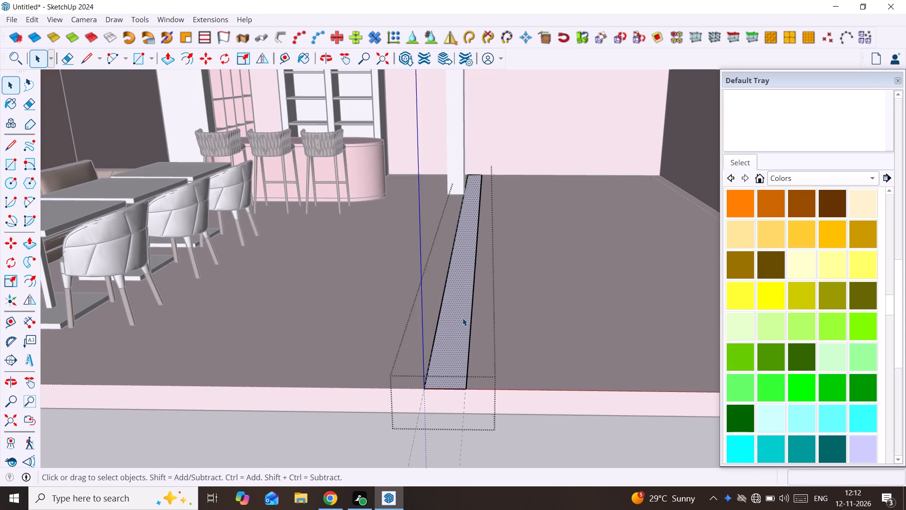
{"action": "key", "text": "p"}
{"action": "left_click", "coordinate": [462, 318]}
{"action": "scroll", "coordinate": [466, 237], "scroll_direction": "down", "scroll_amount": 13}
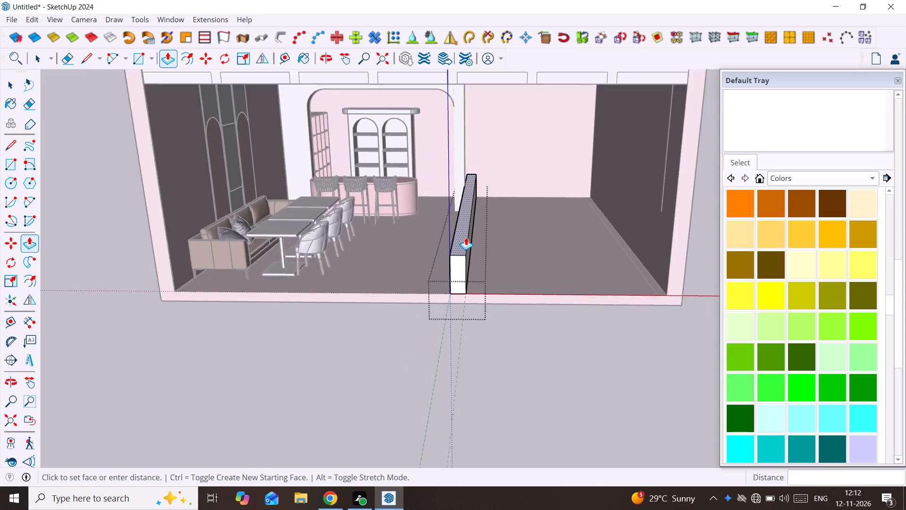
{"action": "middle_click_drag", "start_coordinate": [466, 237], "coordinate": [593, 240]}
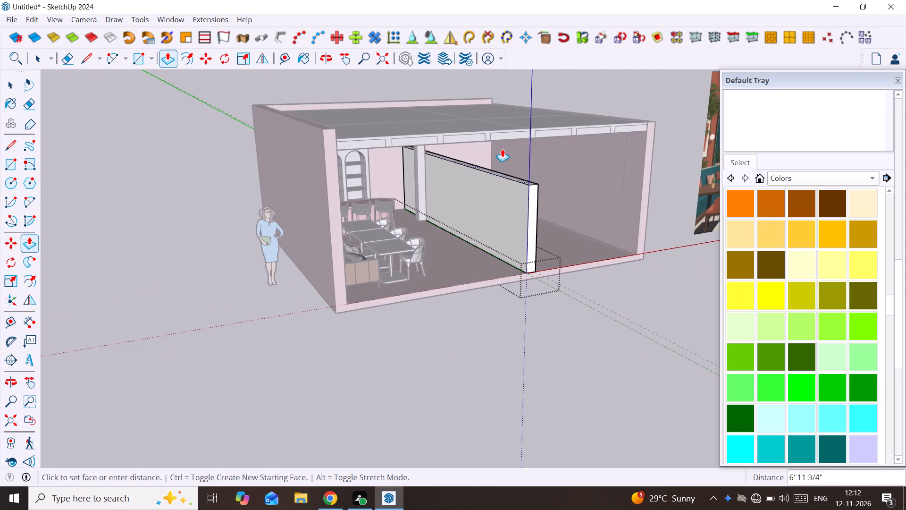
{"action": "left_click", "coordinate": [502, 140]}
{"action": "middle_click_drag", "start_coordinate": [514, 166], "coordinate": [472, 42]}
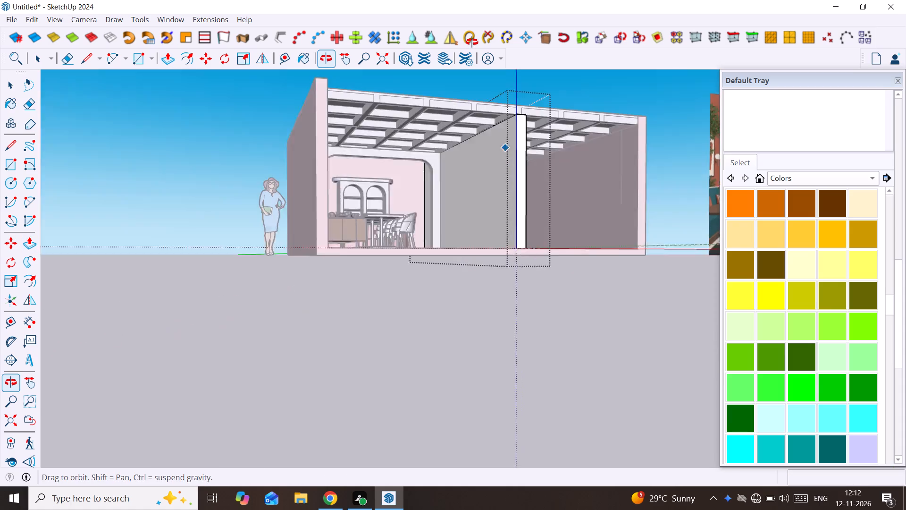
{"action": "middle_click_drag", "start_coordinate": [472, 42], "coordinate": [263, 74]}
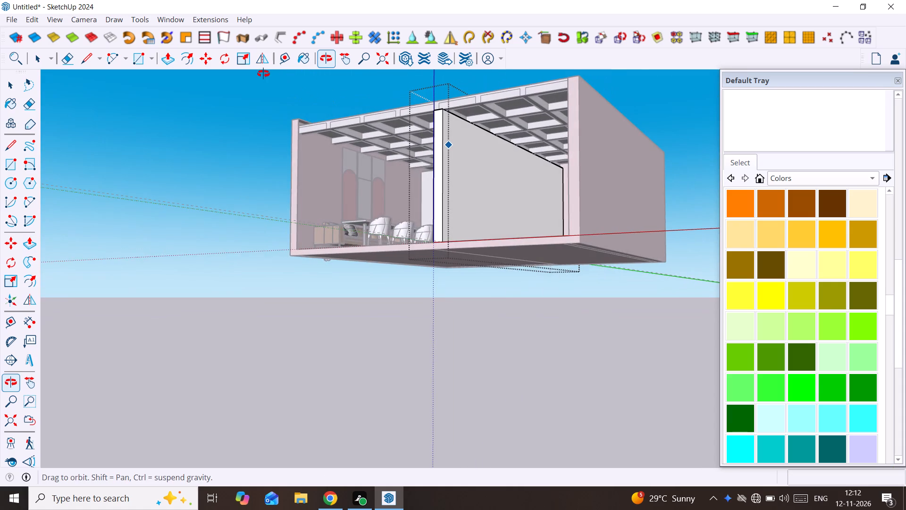
{"action": "middle_click_drag", "start_coordinate": [263, 74], "coordinate": [528, 64]}
{"action": "key", "text": "space"}
{"action": "left_click", "coordinate": [663, 397]}
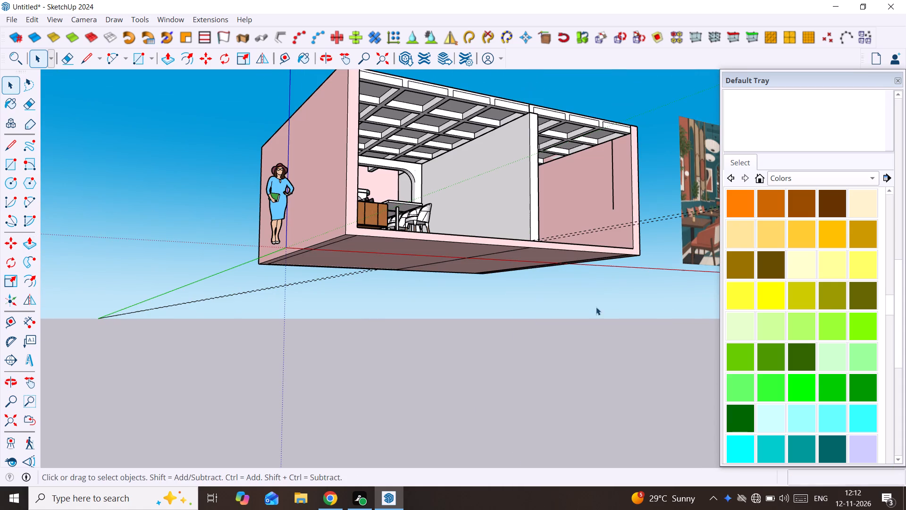
Isolate the partition wall to inspect its long face on its own, and reveal the rest of the model again.
{"action": "left_click", "coordinate": [521, 194]}
{"action": "right_click", "coordinate": [521, 194]}
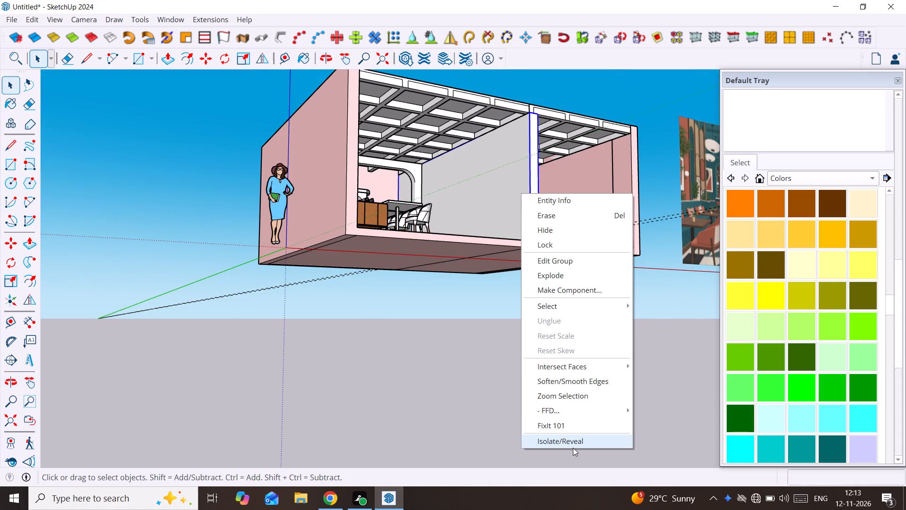
{"action": "left_click", "coordinate": [573, 448]}
{"action": "scroll", "coordinate": [387, 255], "scroll_direction": "up", "scroll_amount": 1}
{"action": "middle_click_drag", "start_coordinate": [387, 255], "coordinate": [640, 314]}
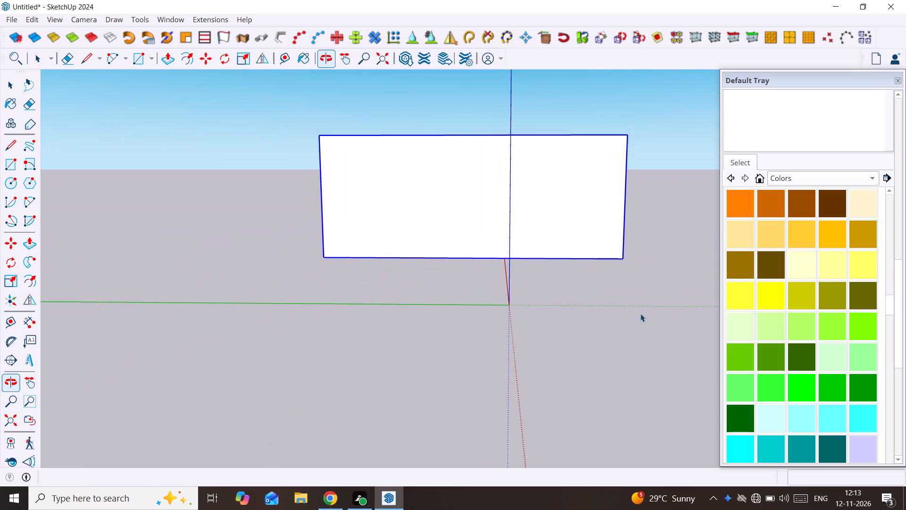
{"action": "middle_click_drag", "start_coordinate": [415, 196], "coordinate": [403, 272], "text": "shift"}
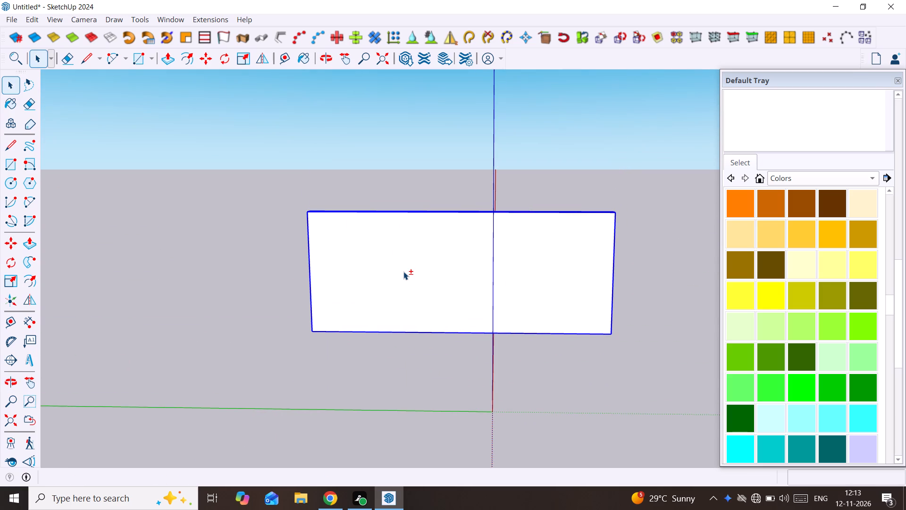
{"action": "right_click_drag", "start_coordinate": [403, 272], "coordinate": [384, 306]}
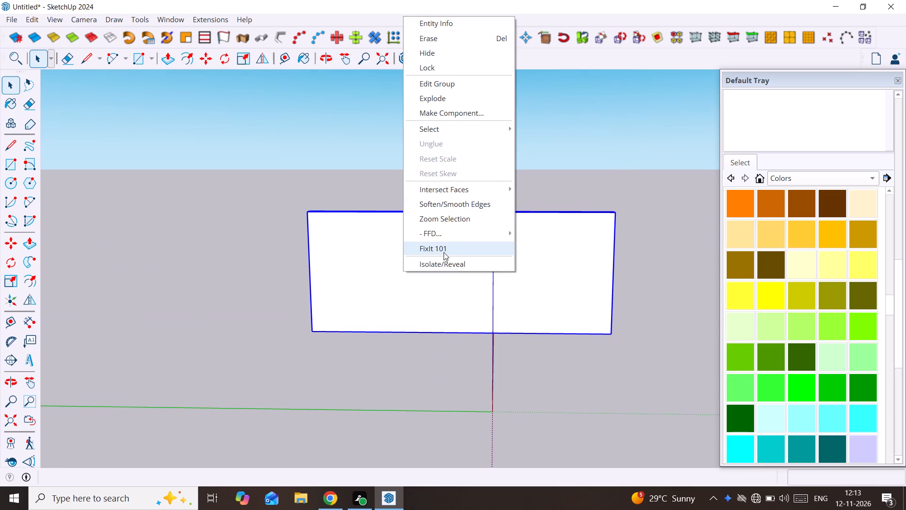
{"action": "left_click", "coordinate": [444, 258]}
Examine how the partition wall meets the arch frame, ceiling grid and floor around the seating area.
{"action": "scroll", "coordinate": [533, 300], "scroll_direction": "down", "scroll_amount": 4}
{"action": "middle_click_drag", "start_coordinate": [528, 306], "coordinate": [148, 278]}
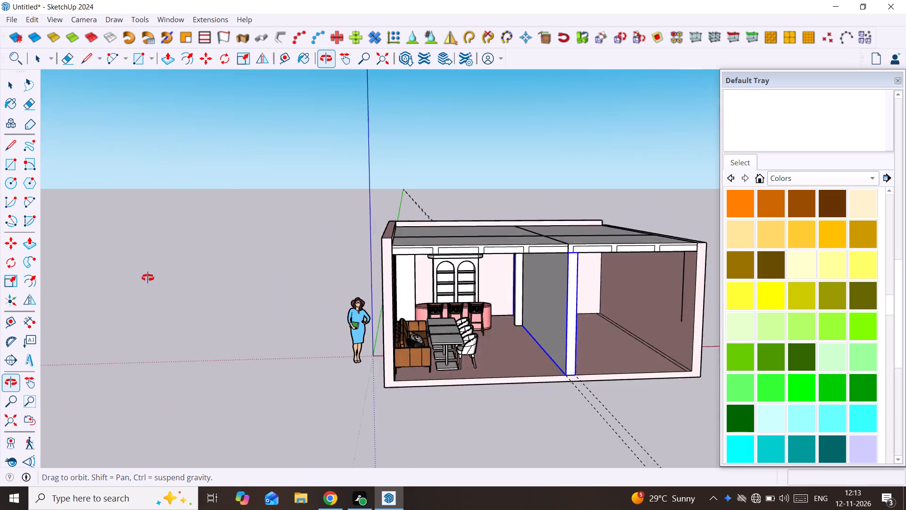
{"action": "middle_click_drag", "start_coordinate": [148, 278], "coordinate": [146, 254]}
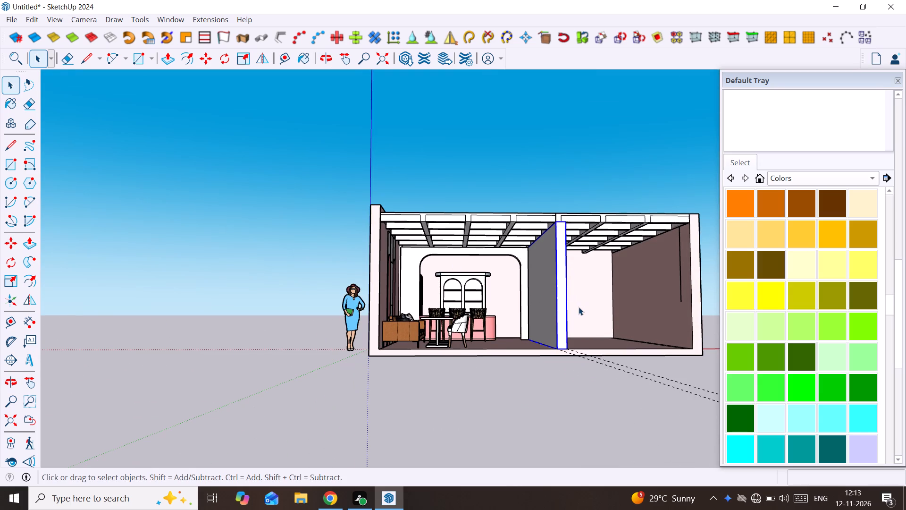
{"action": "scroll", "coordinate": [543, 287], "scroll_direction": "up", "scroll_amount": 1}
{"action": "middle_click_drag", "start_coordinate": [543, 287], "coordinate": [645, 323]}
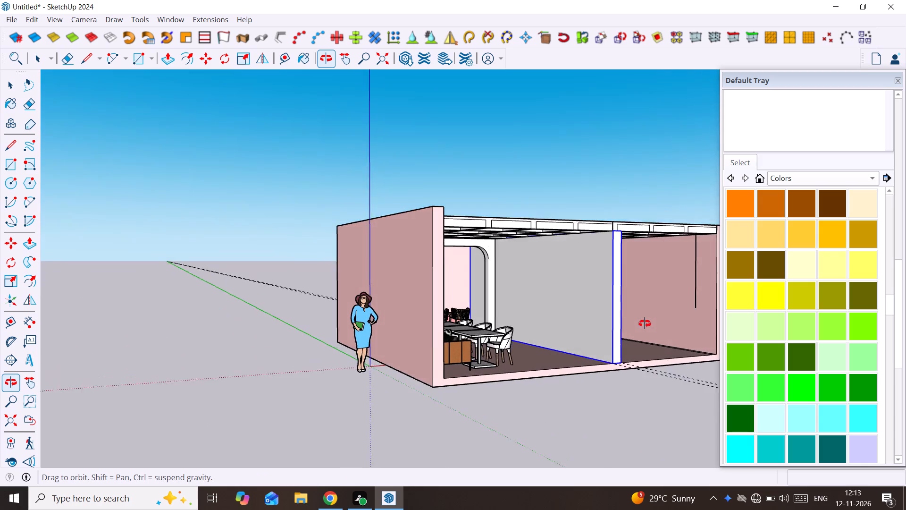
{"action": "middle_click_drag", "start_coordinate": [645, 323], "coordinate": [644, 324]}
{"action": "scroll", "coordinate": [503, 311], "scroll_direction": "up", "scroll_amount": 4}
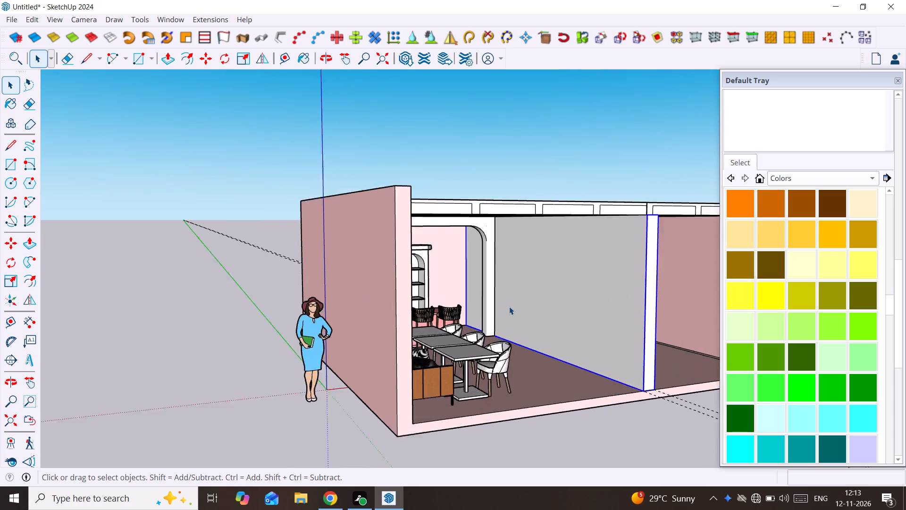
{"action": "scroll", "coordinate": [520, 316], "scroll_direction": "up", "scroll_amount": 4}
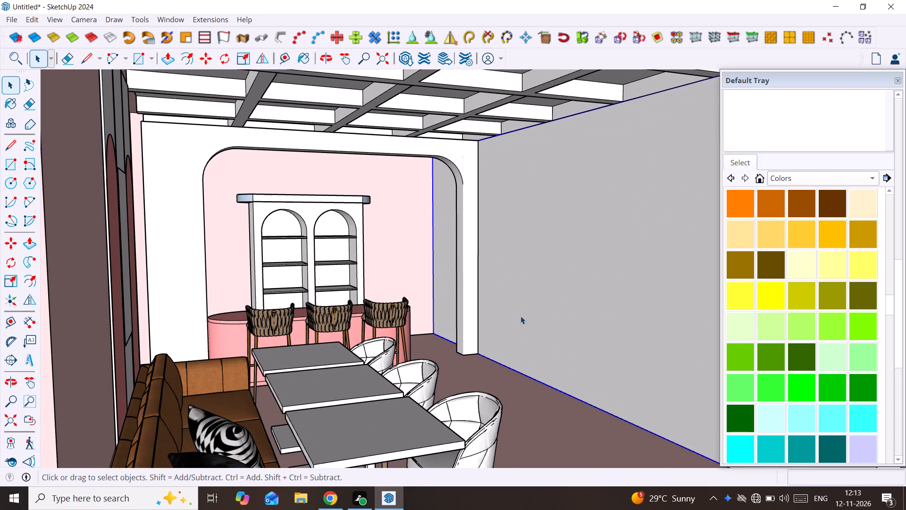
{"action": "scroll", "coordinate": [520, 316], "scroll_direction": "down", "scroll_amount": 7}
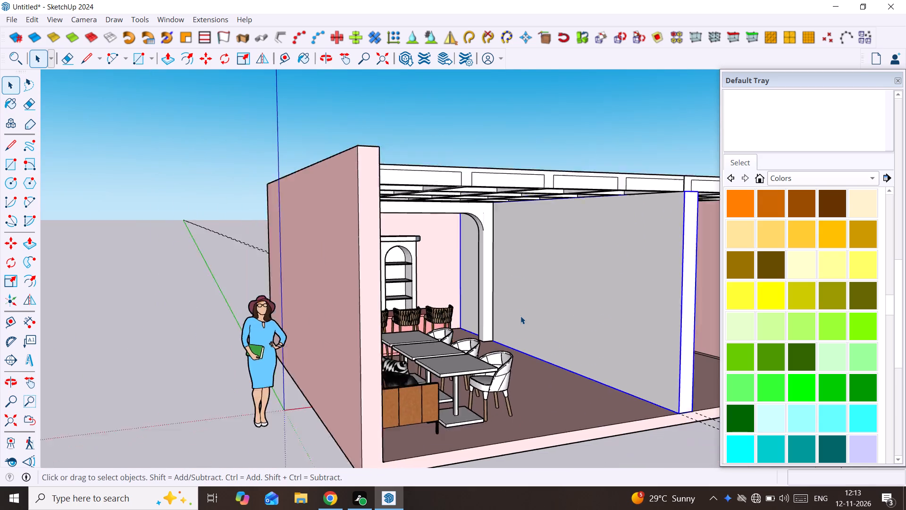
{"action": "scroll", "coordinate": [520, 316], "scroll_direction": "down", "scroll_amount": 1}
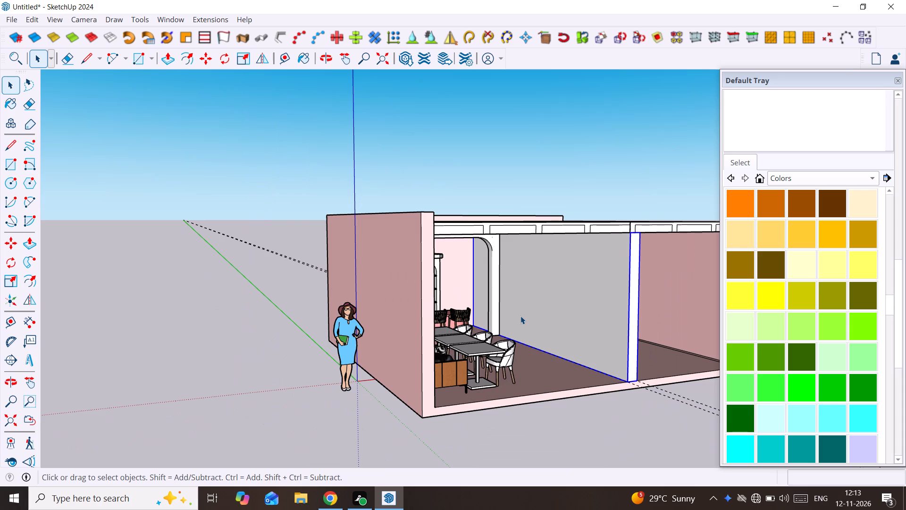